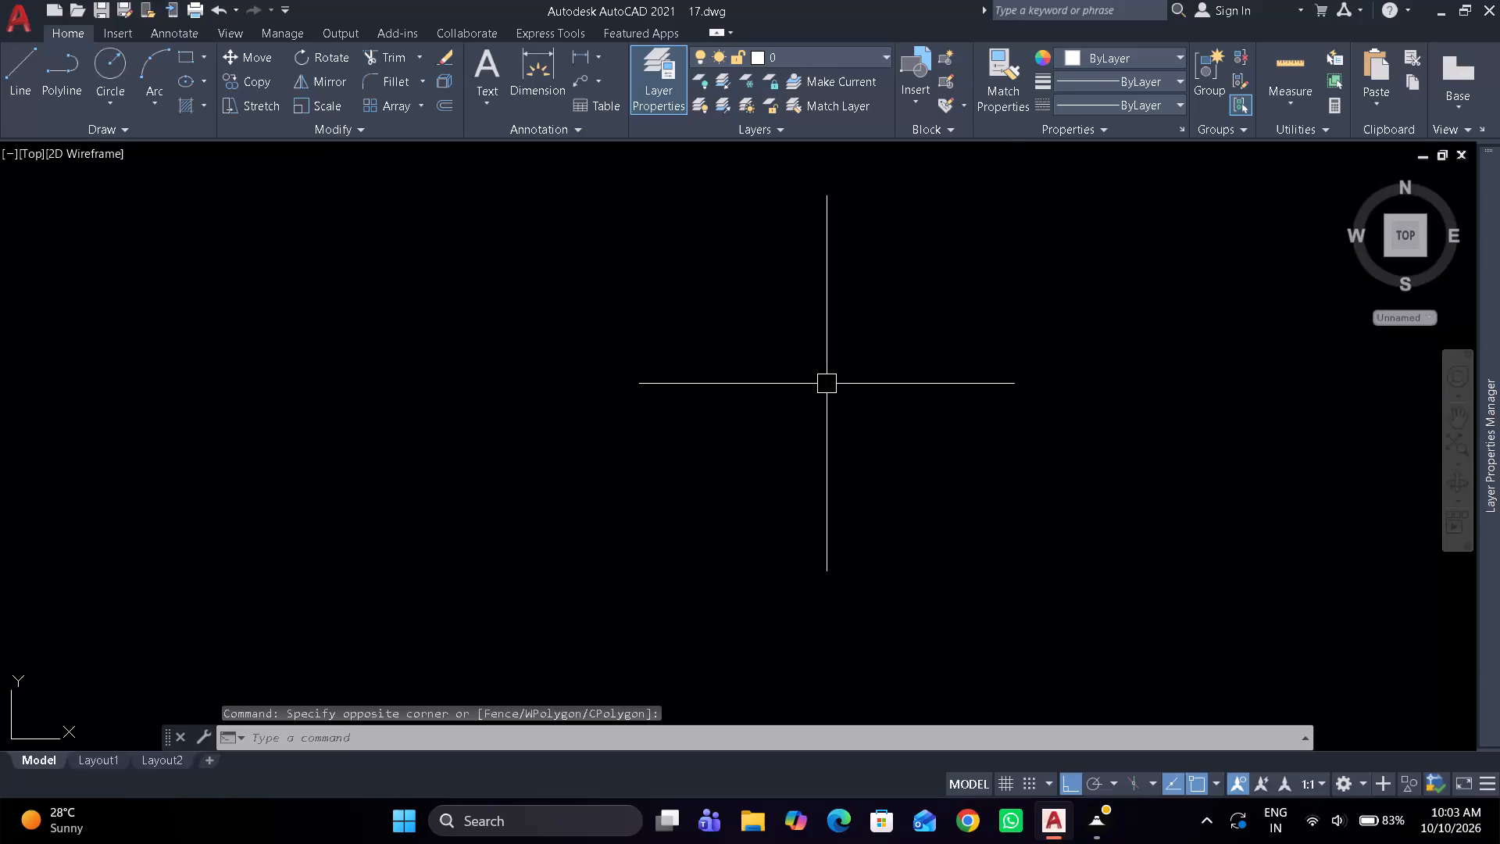
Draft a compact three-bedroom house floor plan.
Check the drawing units settings and close them without changes.
{"action": "scroll", "coordinate": [827, 384], "scroll_direction": "down", "scroll_amount": 1}
{"action": "type", "text": "un"}
{"action": "key", "text": "space"}
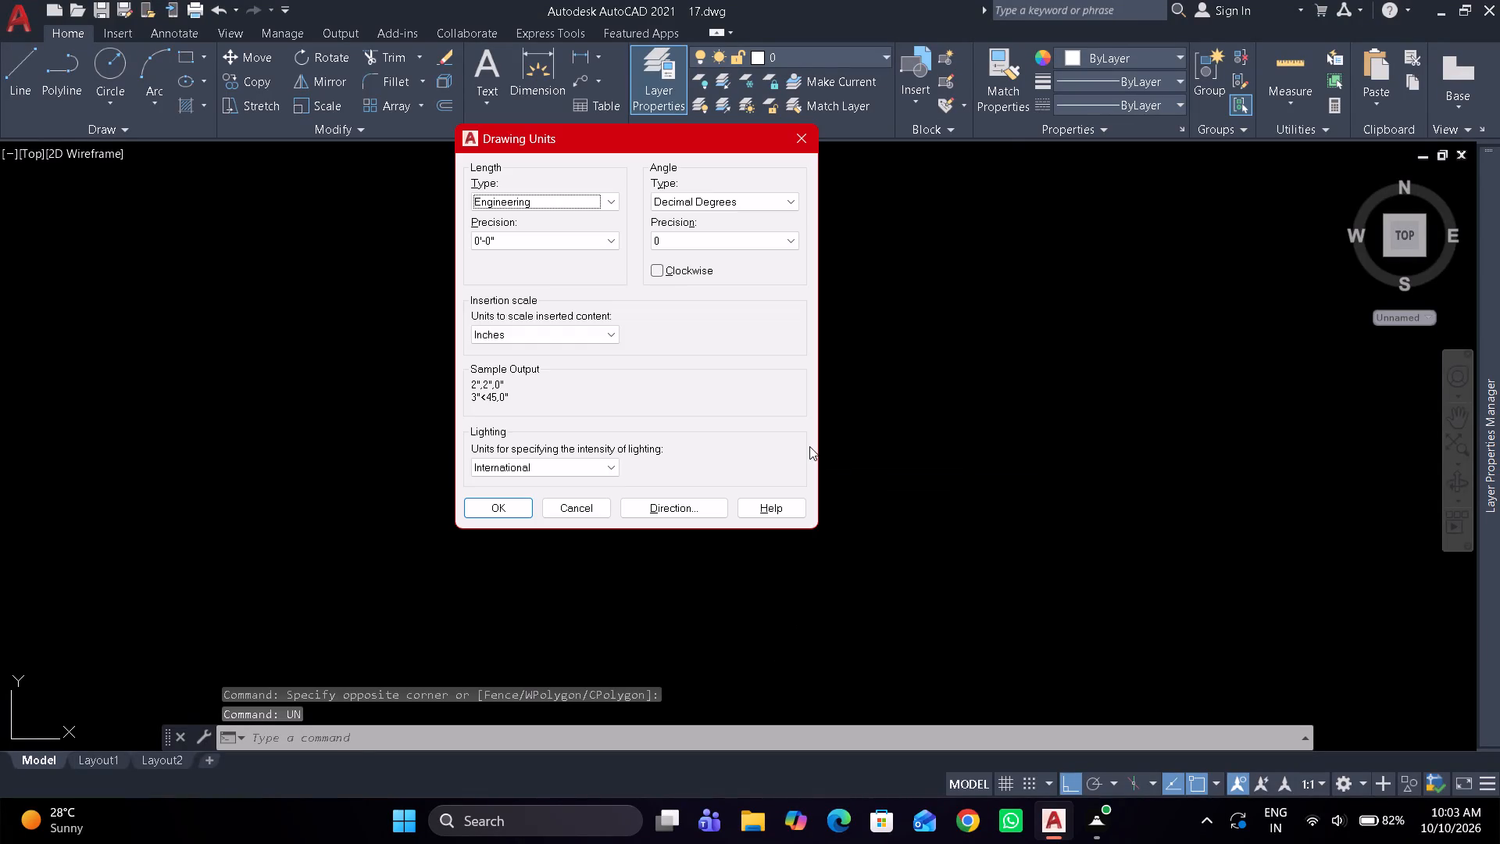
{"action": "key", "text": "Escape"}
{"action": "key", "text": "Escape"}
{"action": "key", "text": "Escape"}
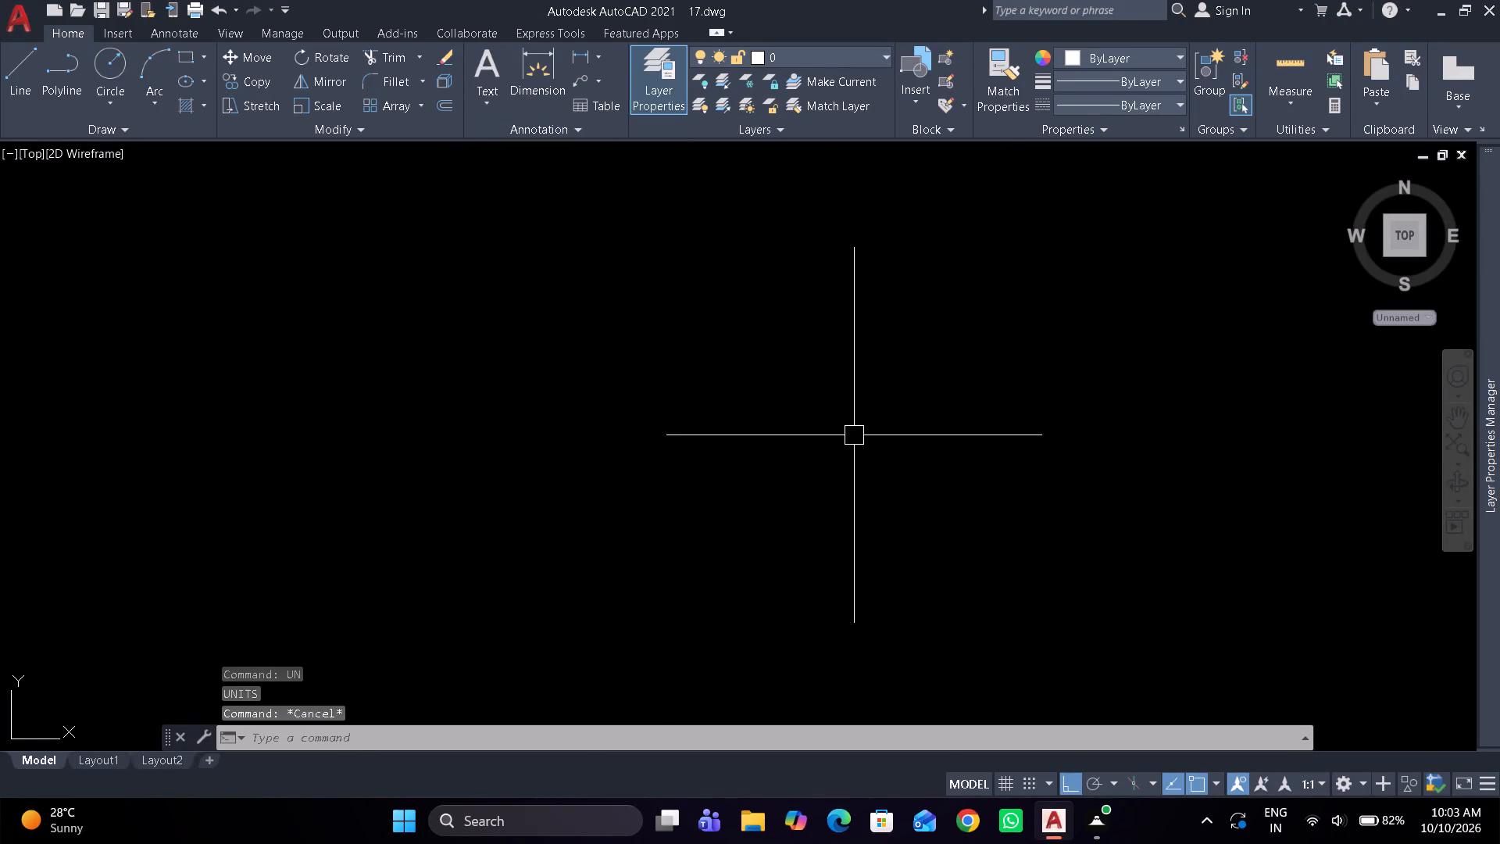
{"action": "key", "text": "Escape"}
{"action": "key", "text": "Escape"}
{"action": "key", "text": "Escape"}
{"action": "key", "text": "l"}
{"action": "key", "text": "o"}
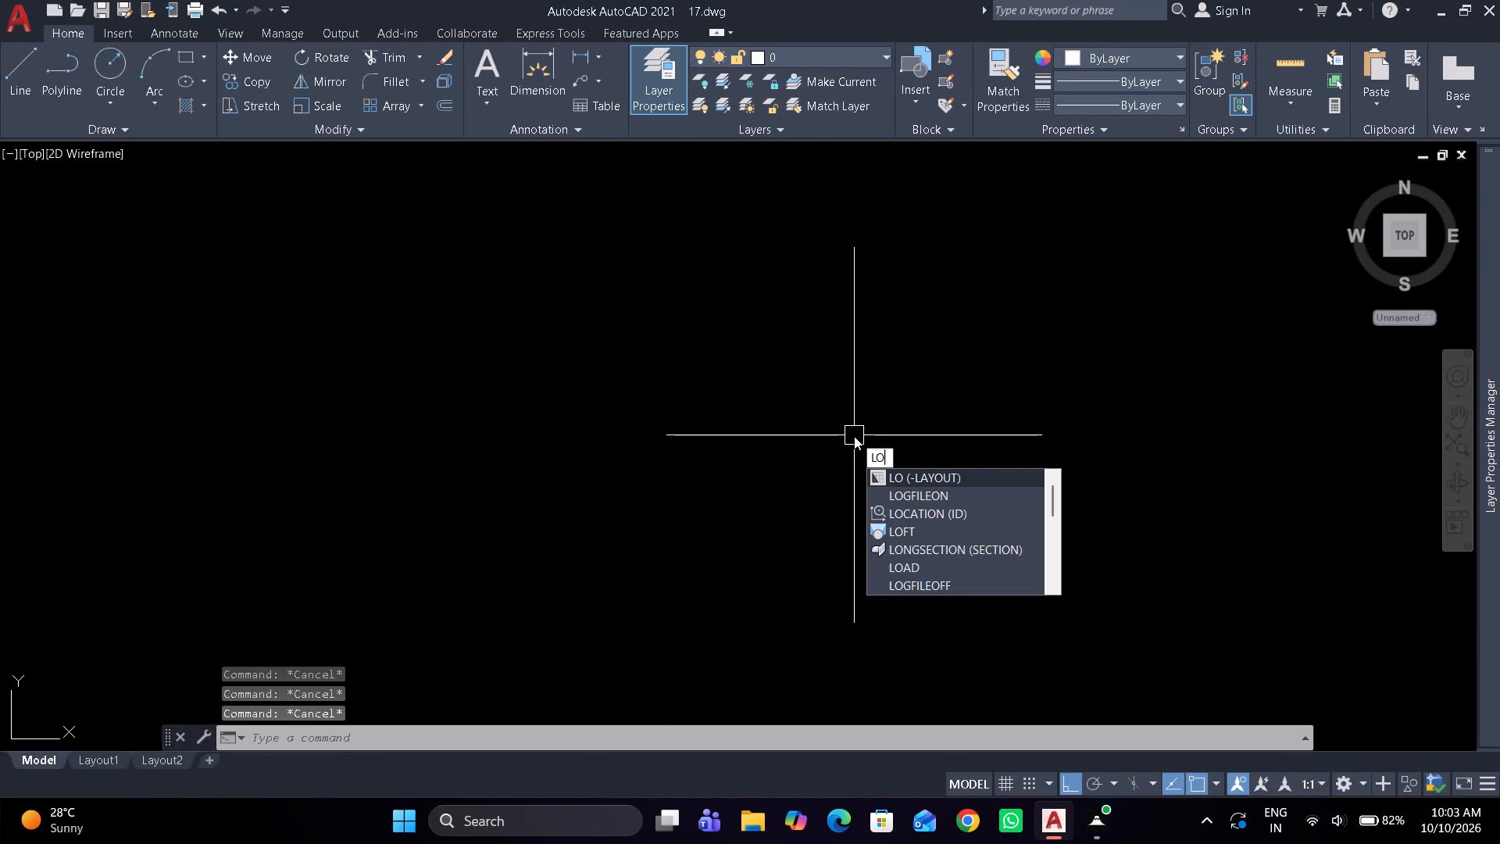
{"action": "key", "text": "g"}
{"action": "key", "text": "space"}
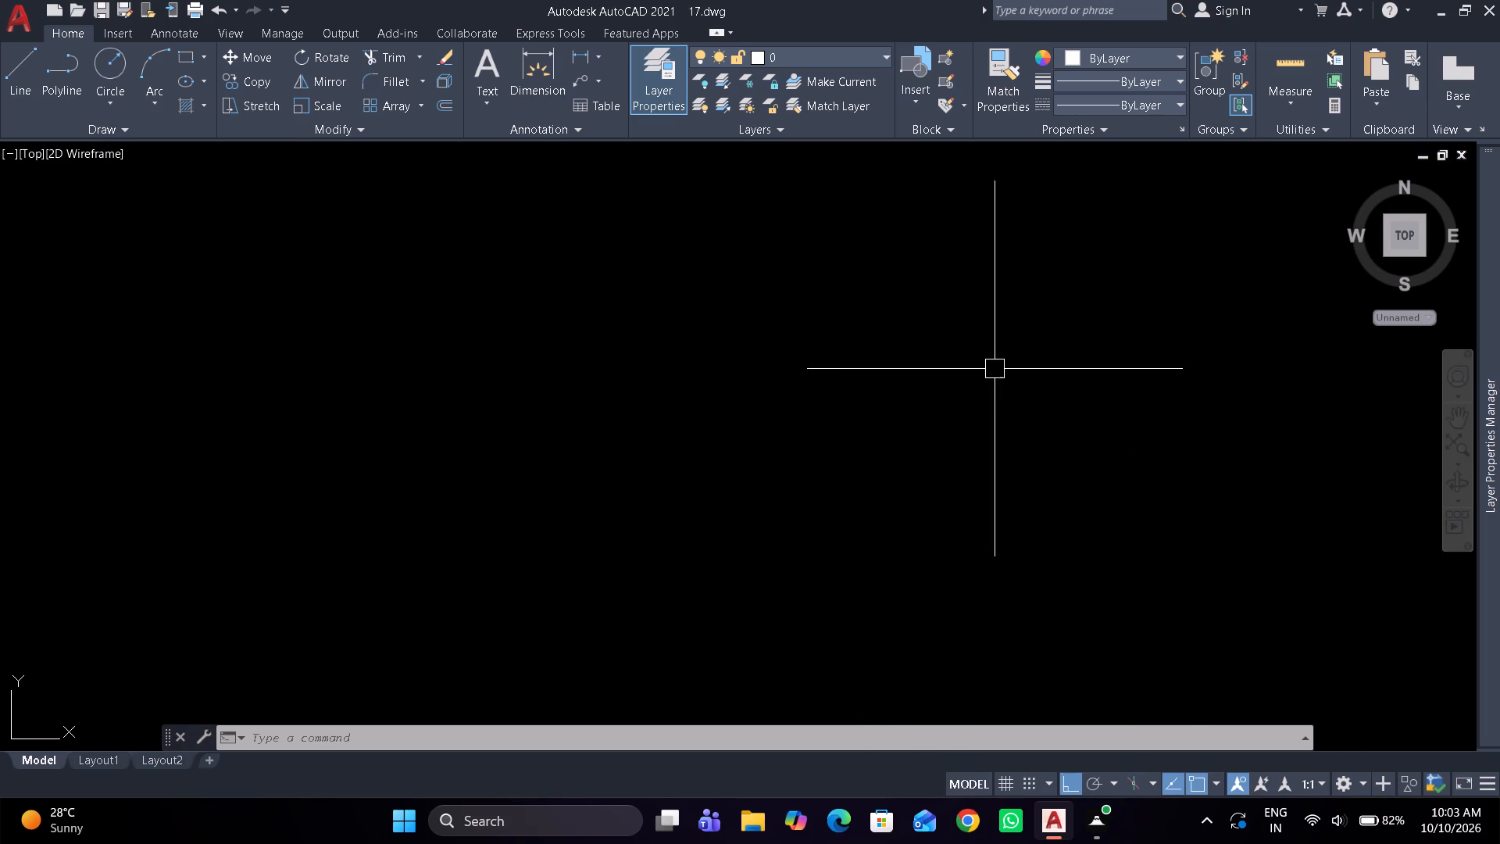
Draw a rectangle 40' long and 30' wide for the outer wall outline.
{"action": "scroll", "coordinate": [731, 460], "scroll_direction": "down", "scroll_amount": 1}
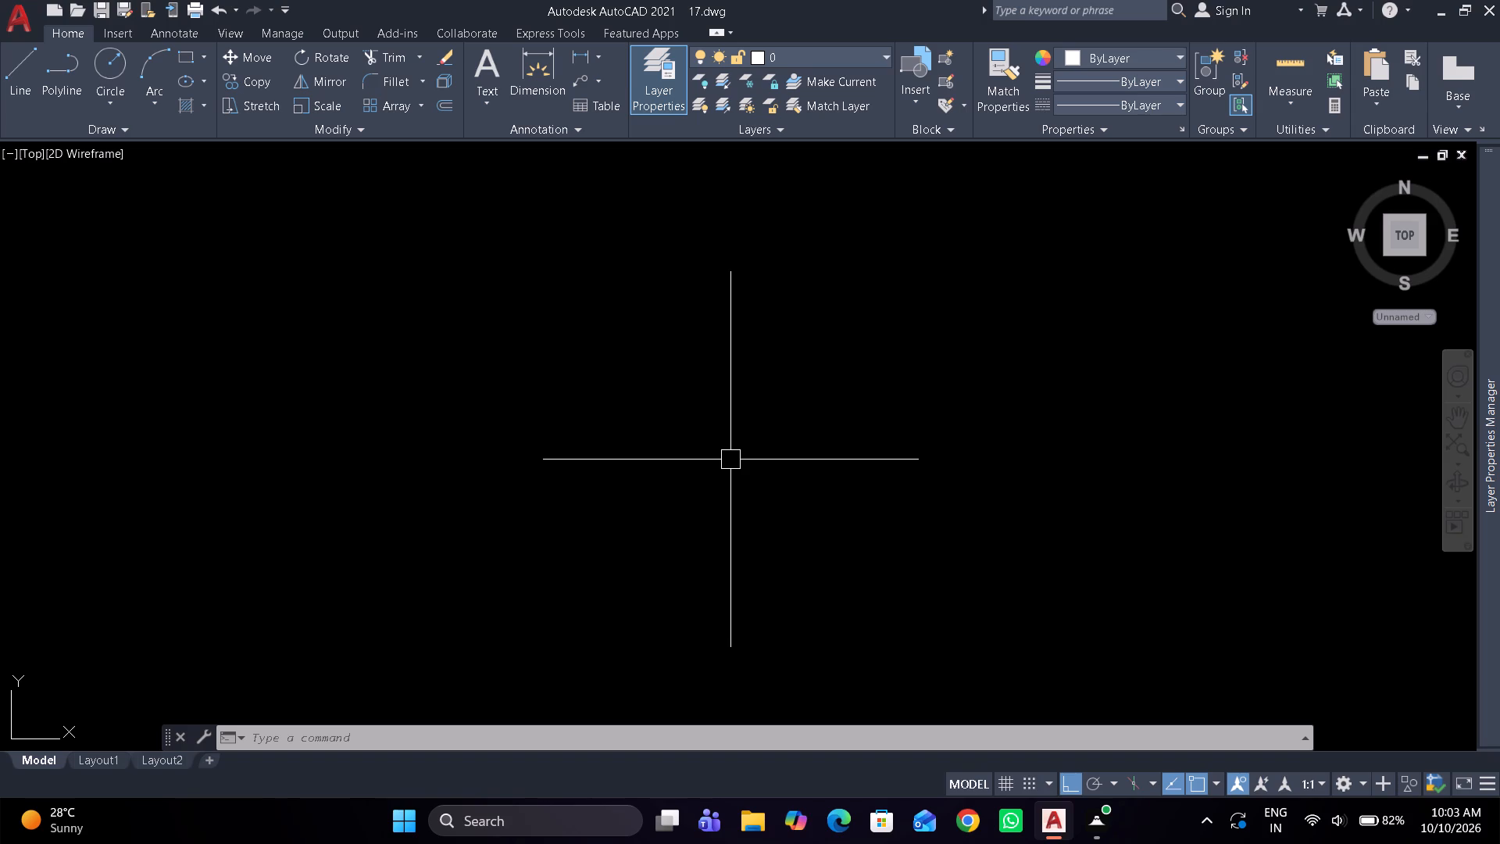
{"action": "type", "text": "rec"}
{"action": "key", "text": "space"}
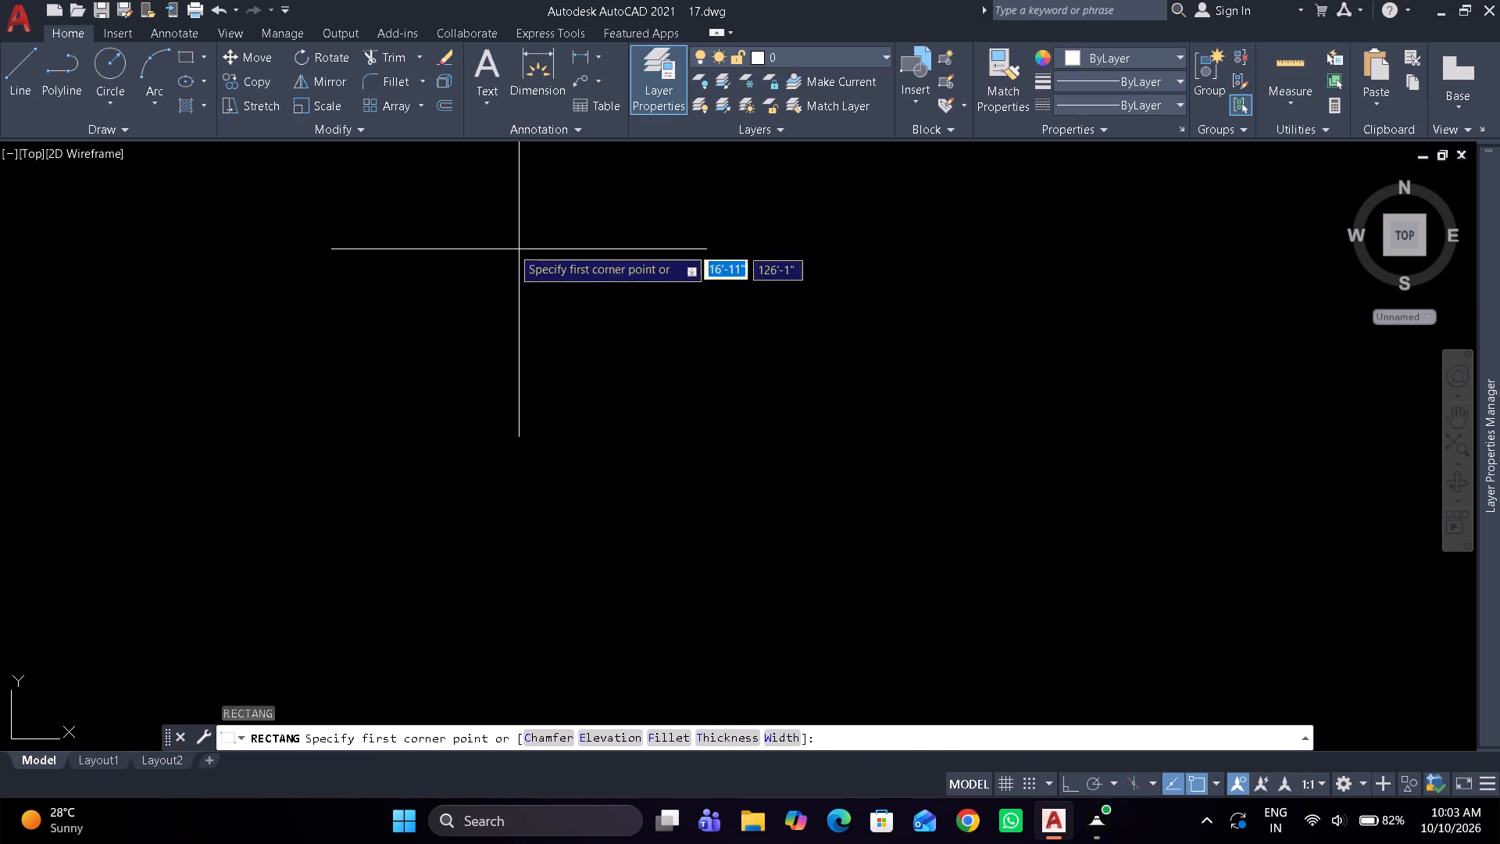
{"action": "left_click", "coordinate": [405, 227]}
{"action": "type", "text": "d"}
{"action": "key", "text": "space"}
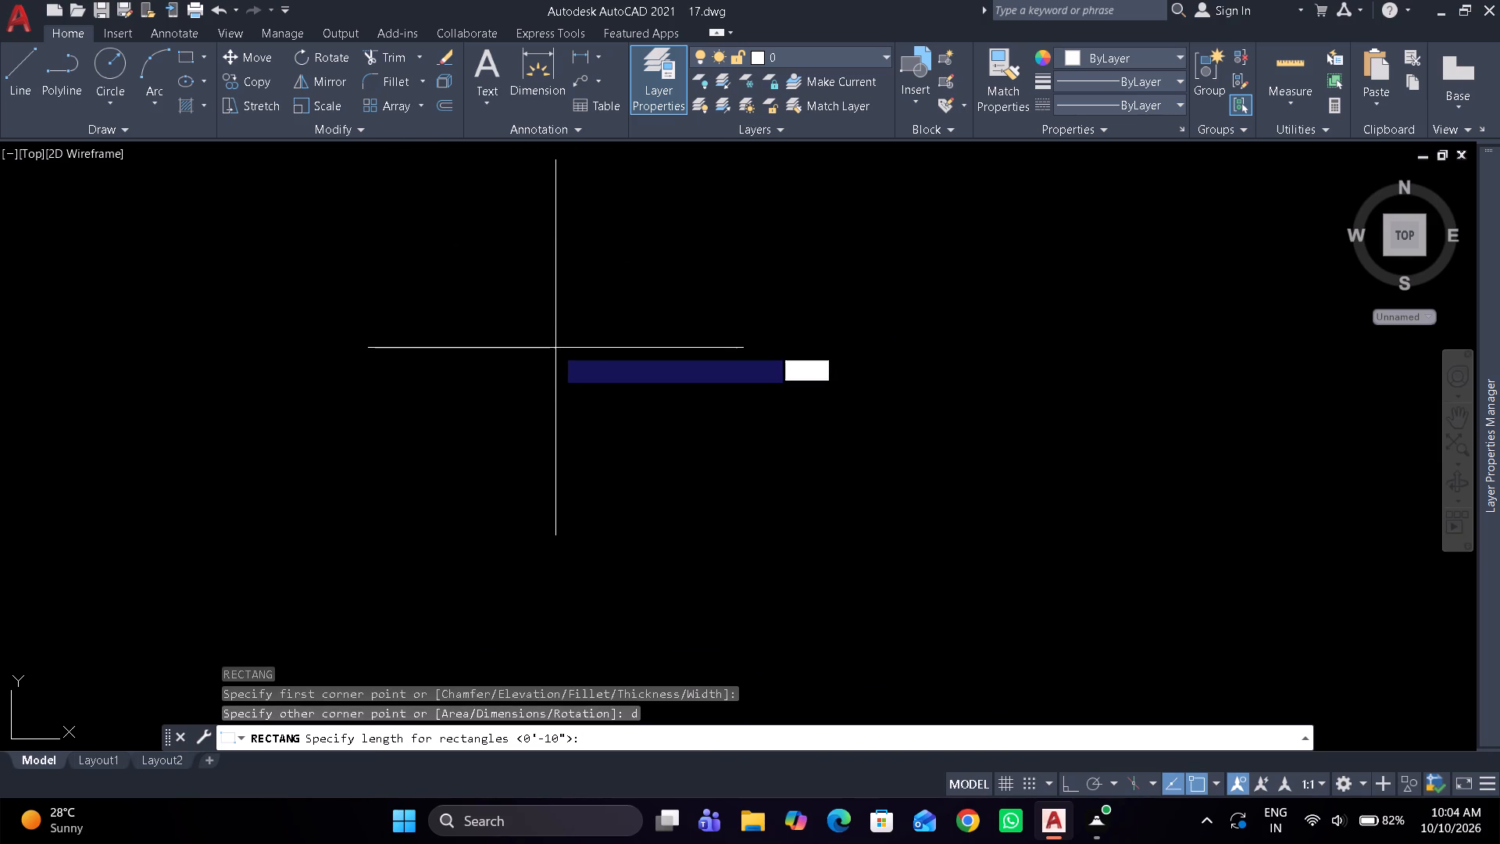
{"action": "type", "text": "40'"}
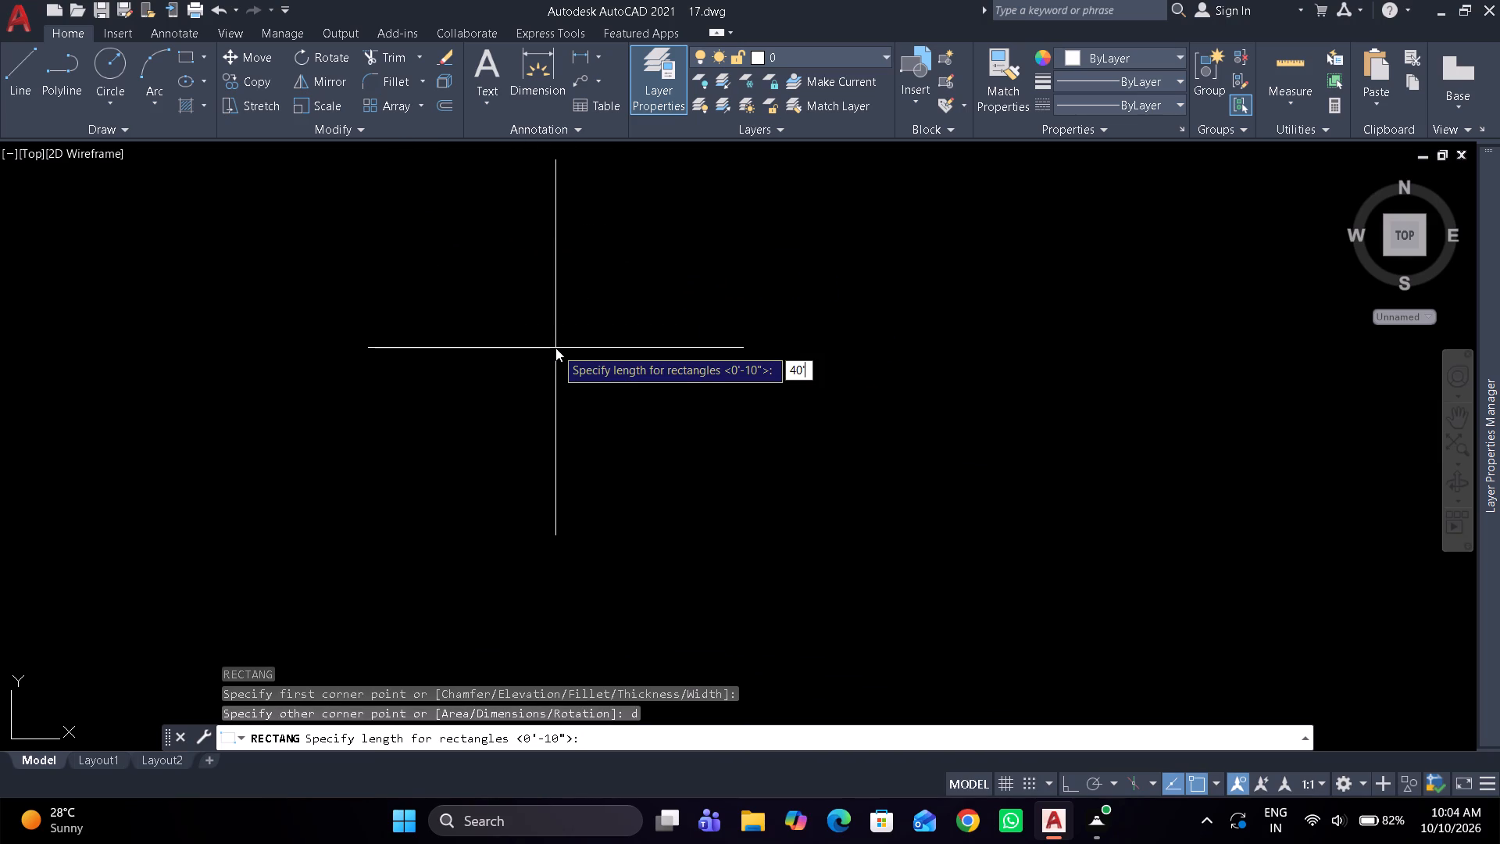
{"action": "key", "text": "Return"}
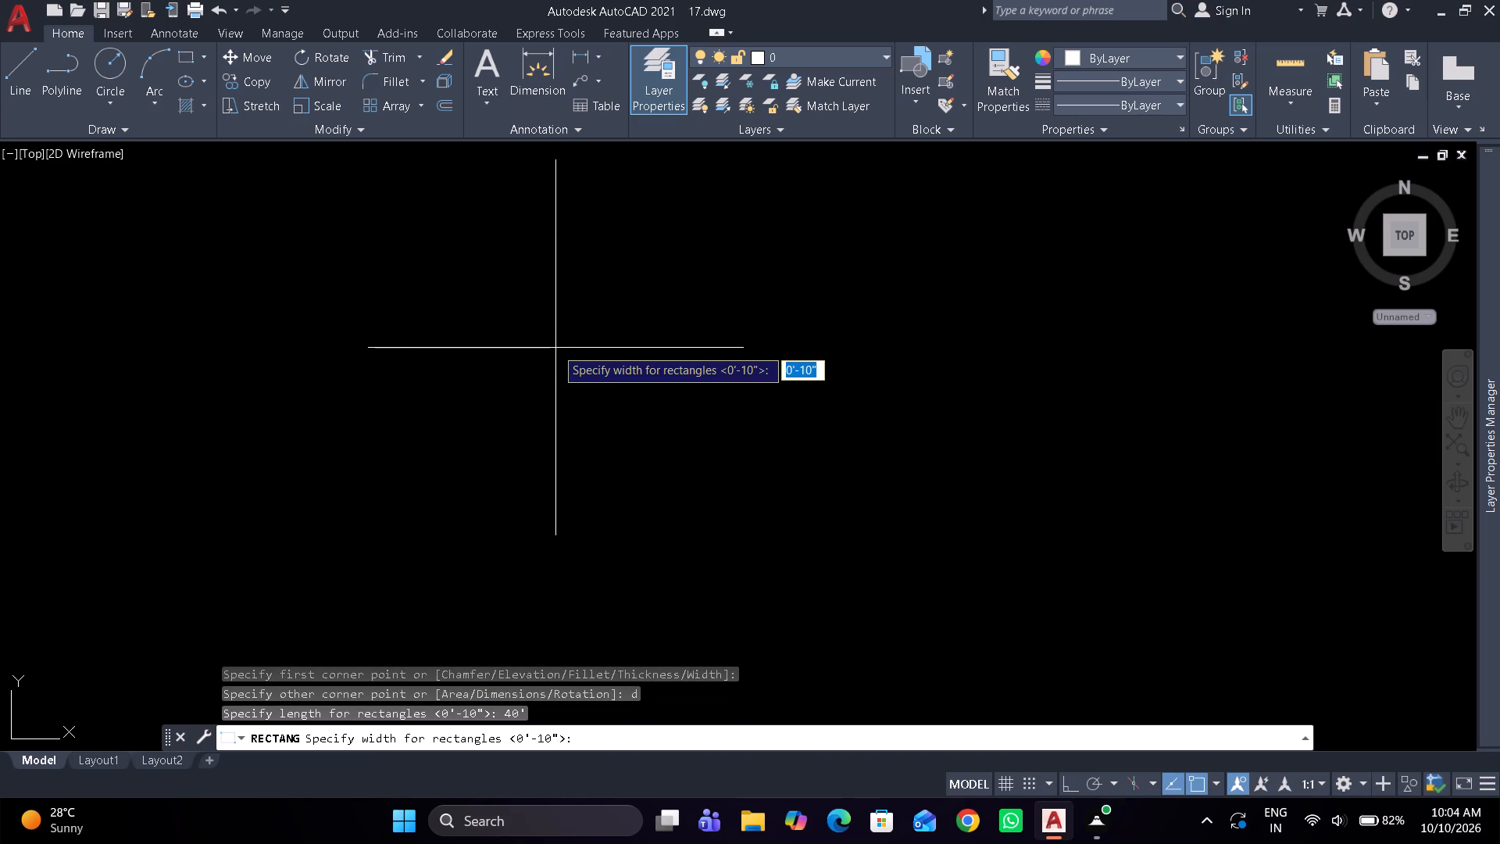
{"action": "type", "text": "30'"}
{"action": "key", "text": "Return"}
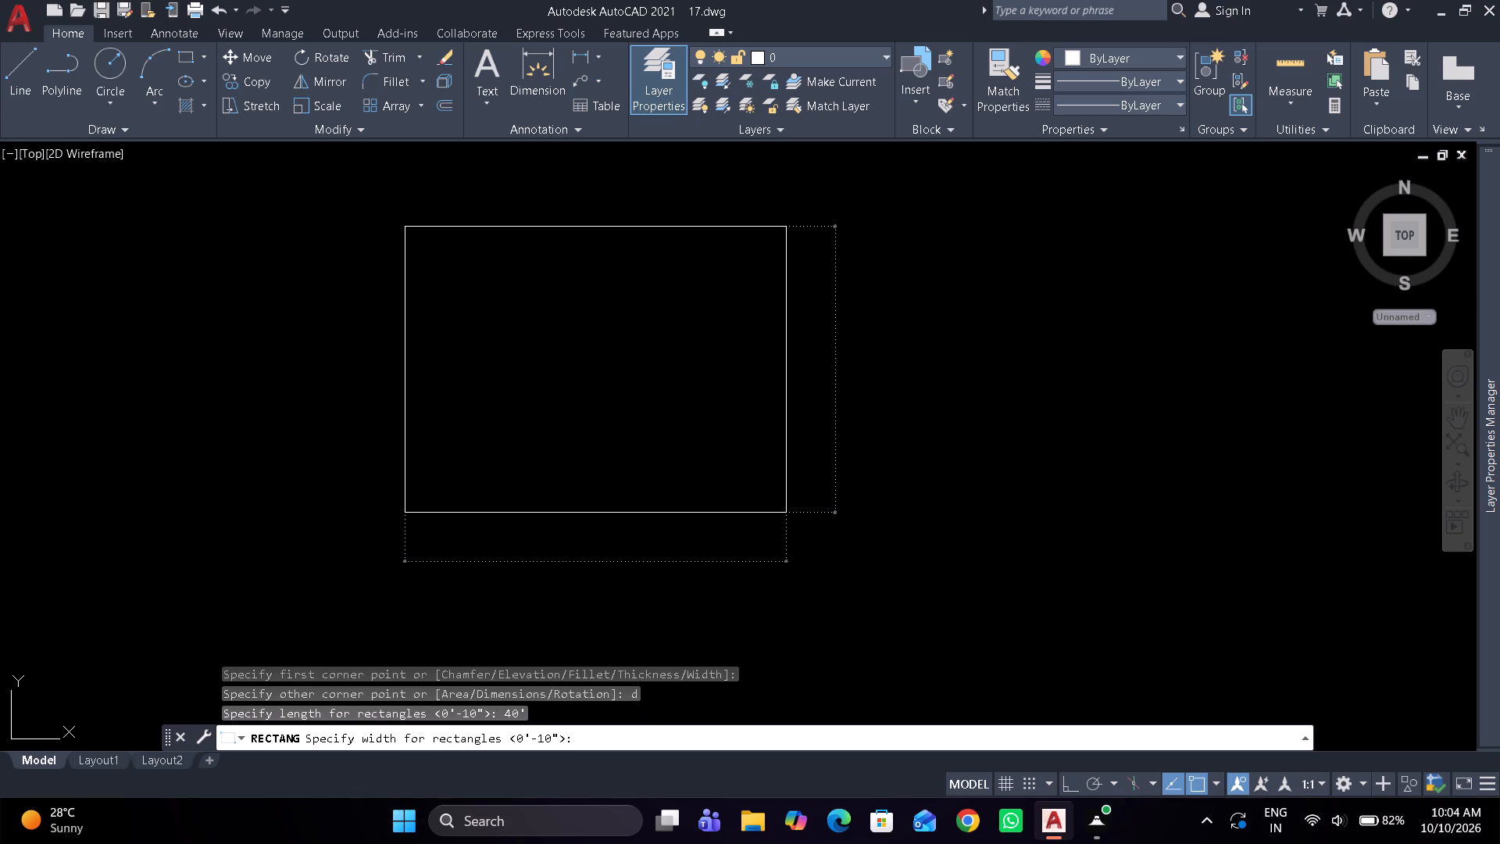
{"action": "left_click", "coordinate": [580, 348]}
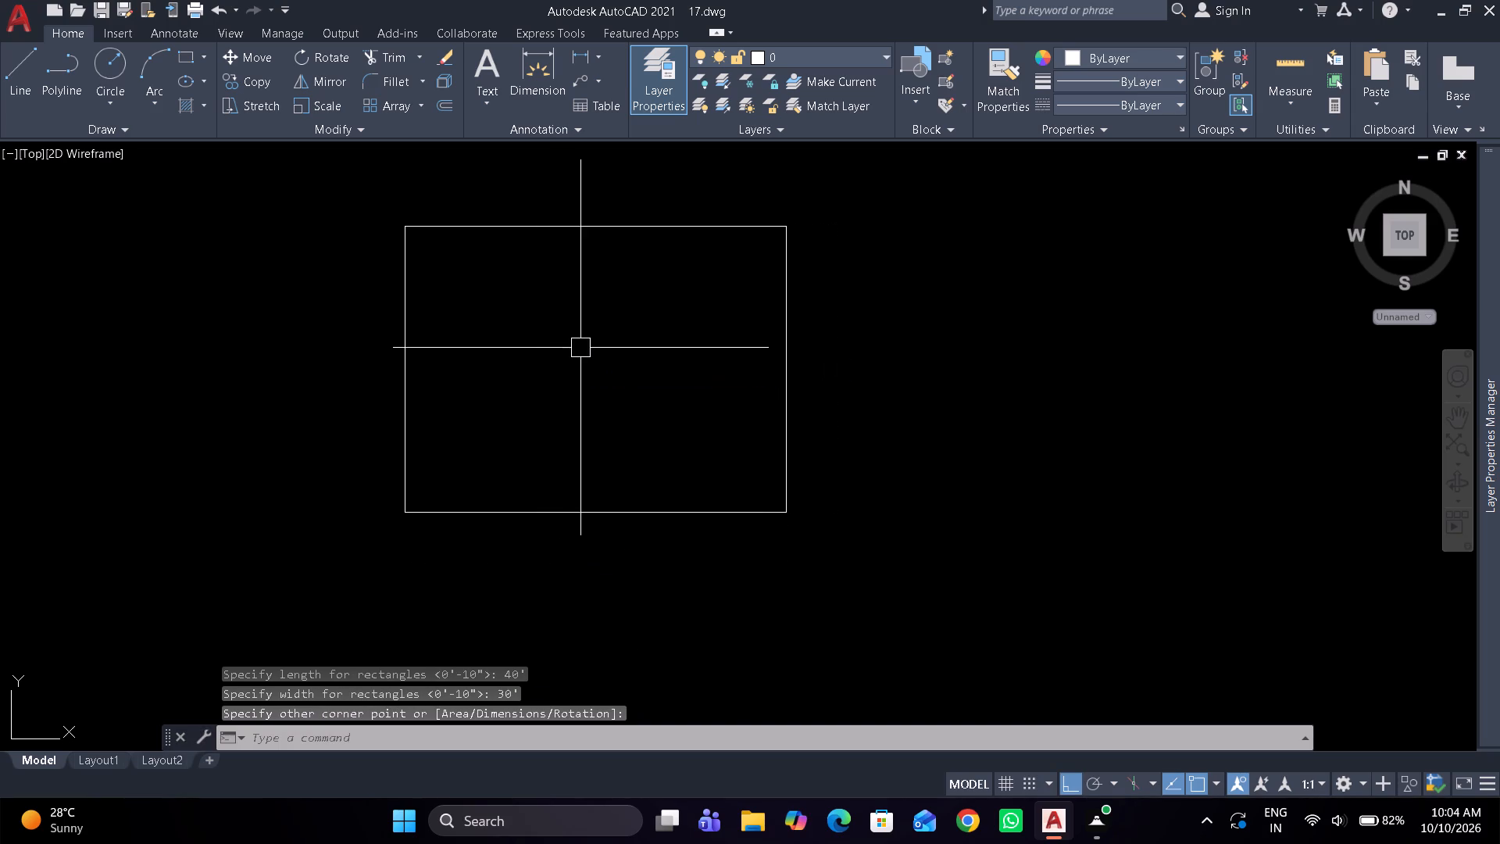
Offset the outer rectangle 6" inward to form the exterior wall thickness.
{"action": "type", "text": "o 6\""}
{"action": "key", "text": "Return"}
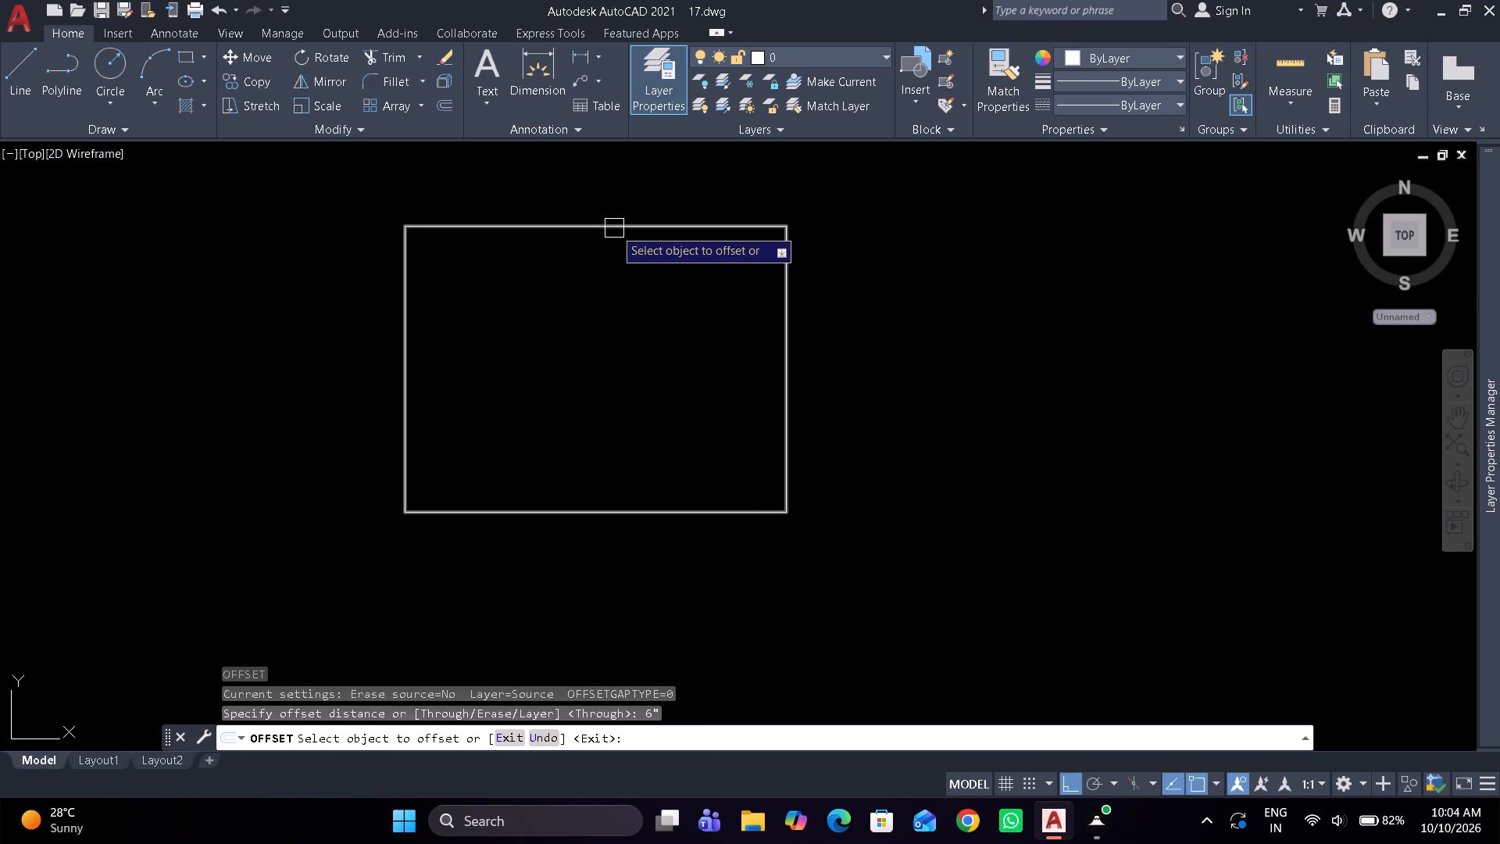
{"action": "left_click_drag", "start_coordinate": [614, 228], "coordinate": [613, 260]}
{"action": "left_click", "coordinate": [602, 324]}
{"action": "key", "text": "Return"}
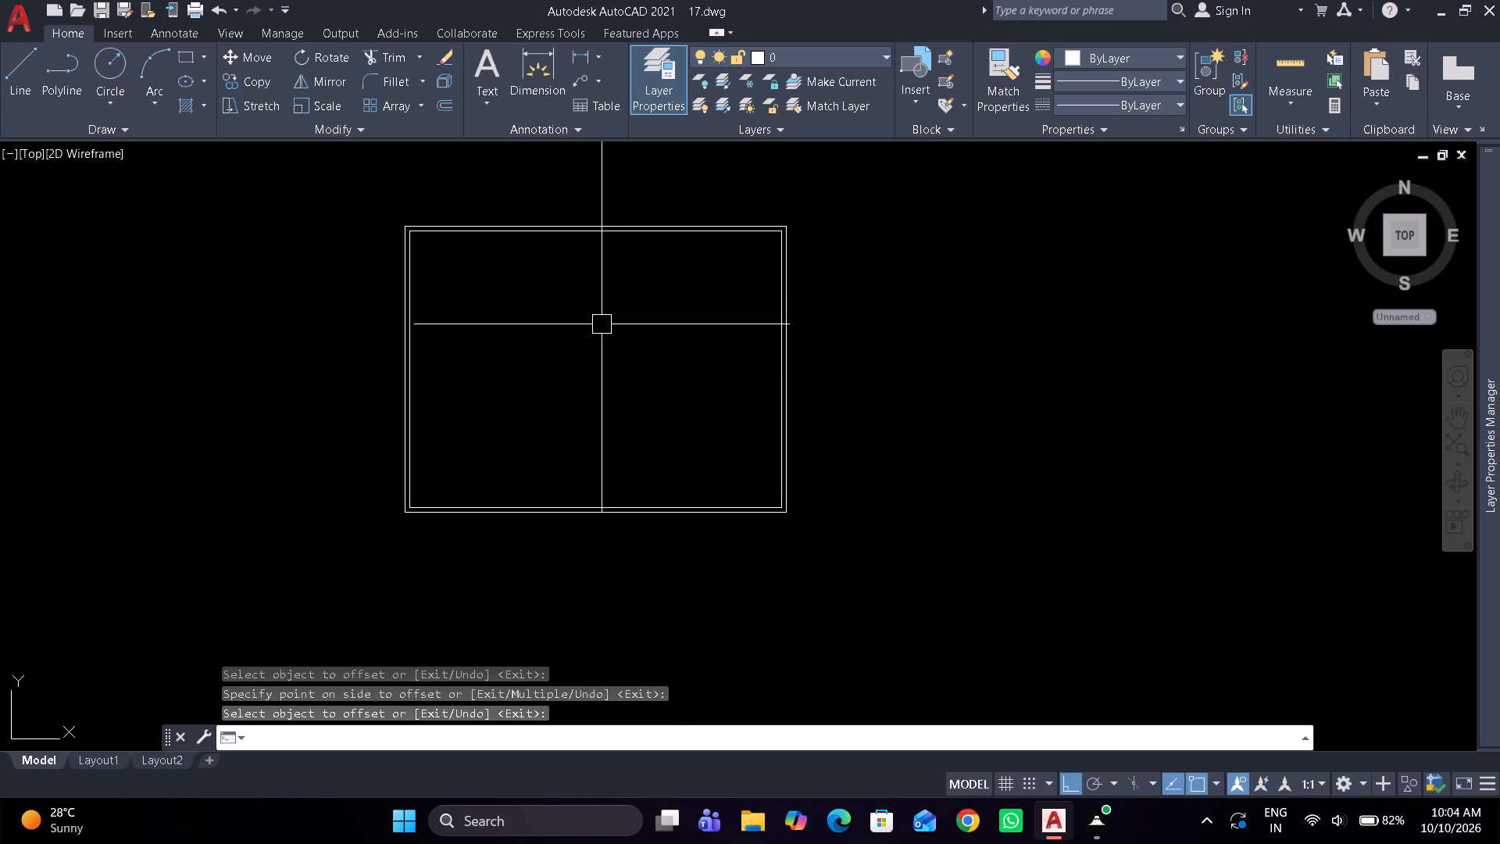
Explode the inner rectangle into separate lines.
{"action": "scroll", "coordinate": [423, 284], "scroll_direction": "up", "scroll_amount": 1}
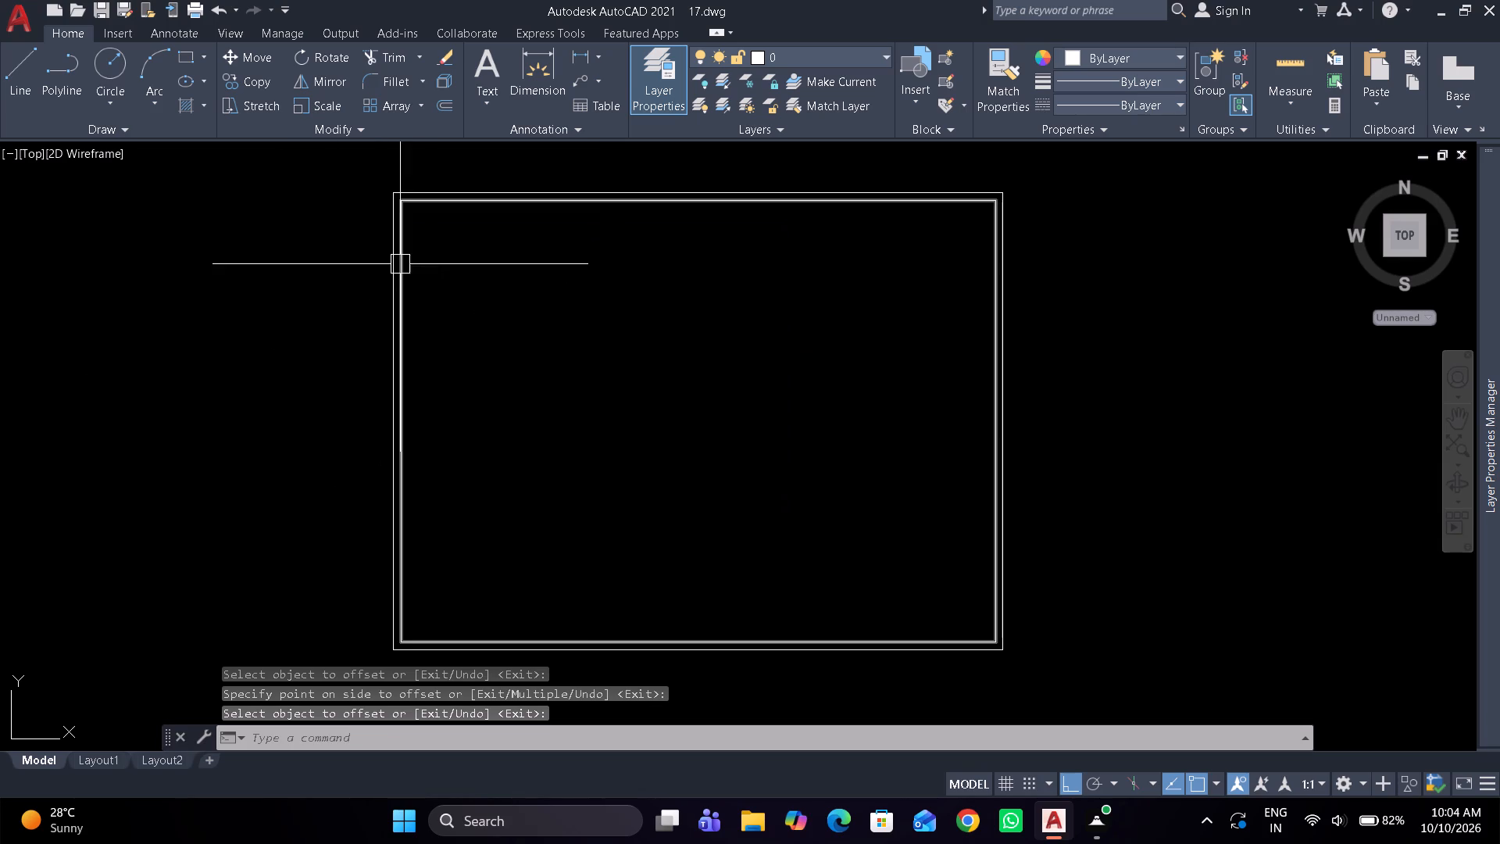
{"action": "left_click", "coordinate": [408, 255]}
{"action": "type", "text": "x"}
{"action": "key", "text": "space"}
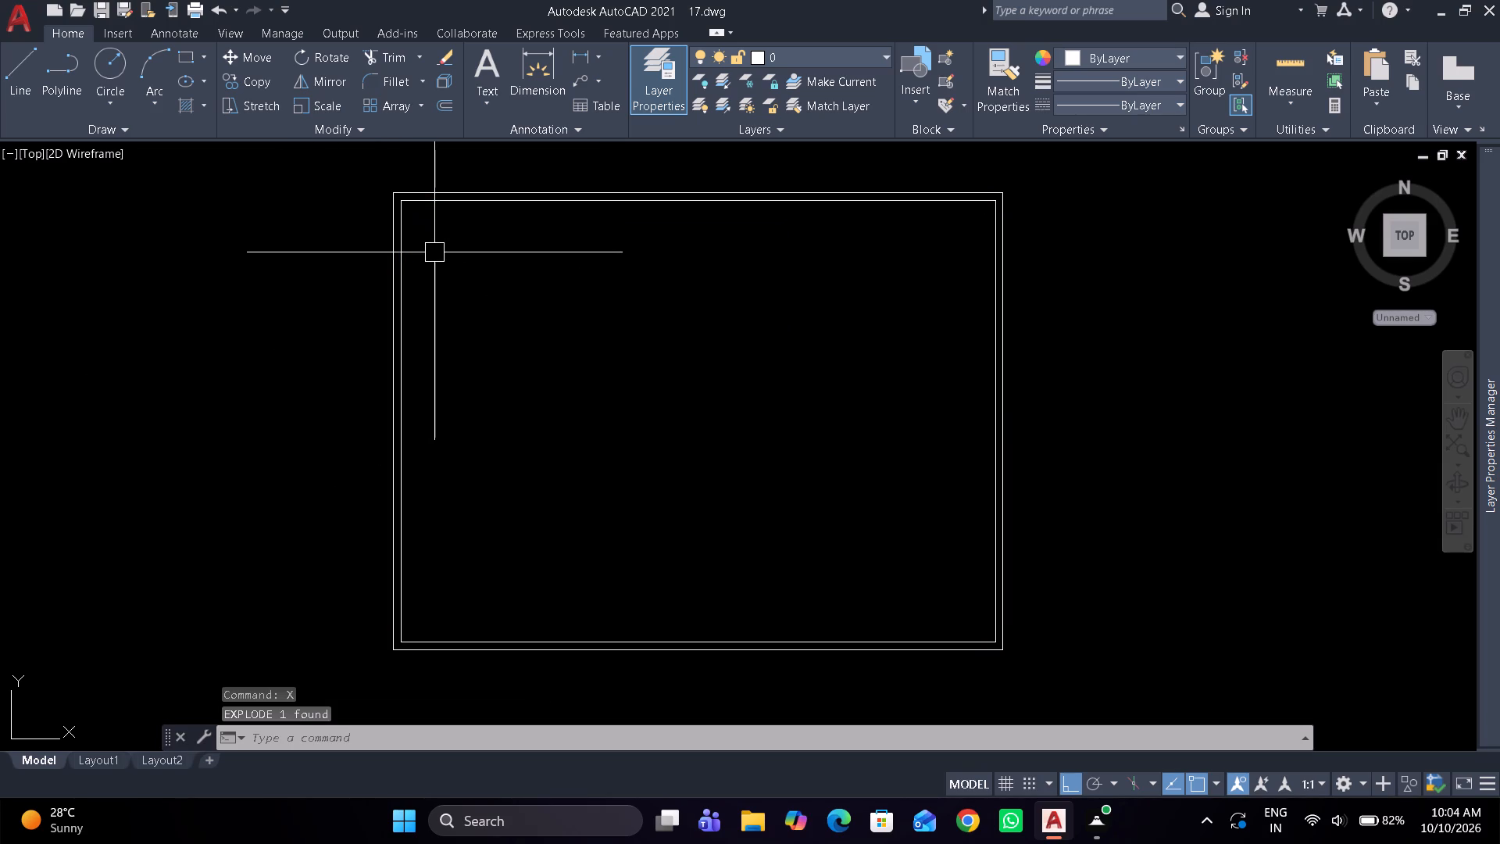
Offset the left wall's inner line 9' into the plan for the first vertical partition.
{"action": "scroll", "coordinate": [391, 277], "scroll_direction": "up", "scroll_amount": 1}
{"action": "middle_click_drag", "start_coordinate": [395, 285], "coordinate": [497, 435]}
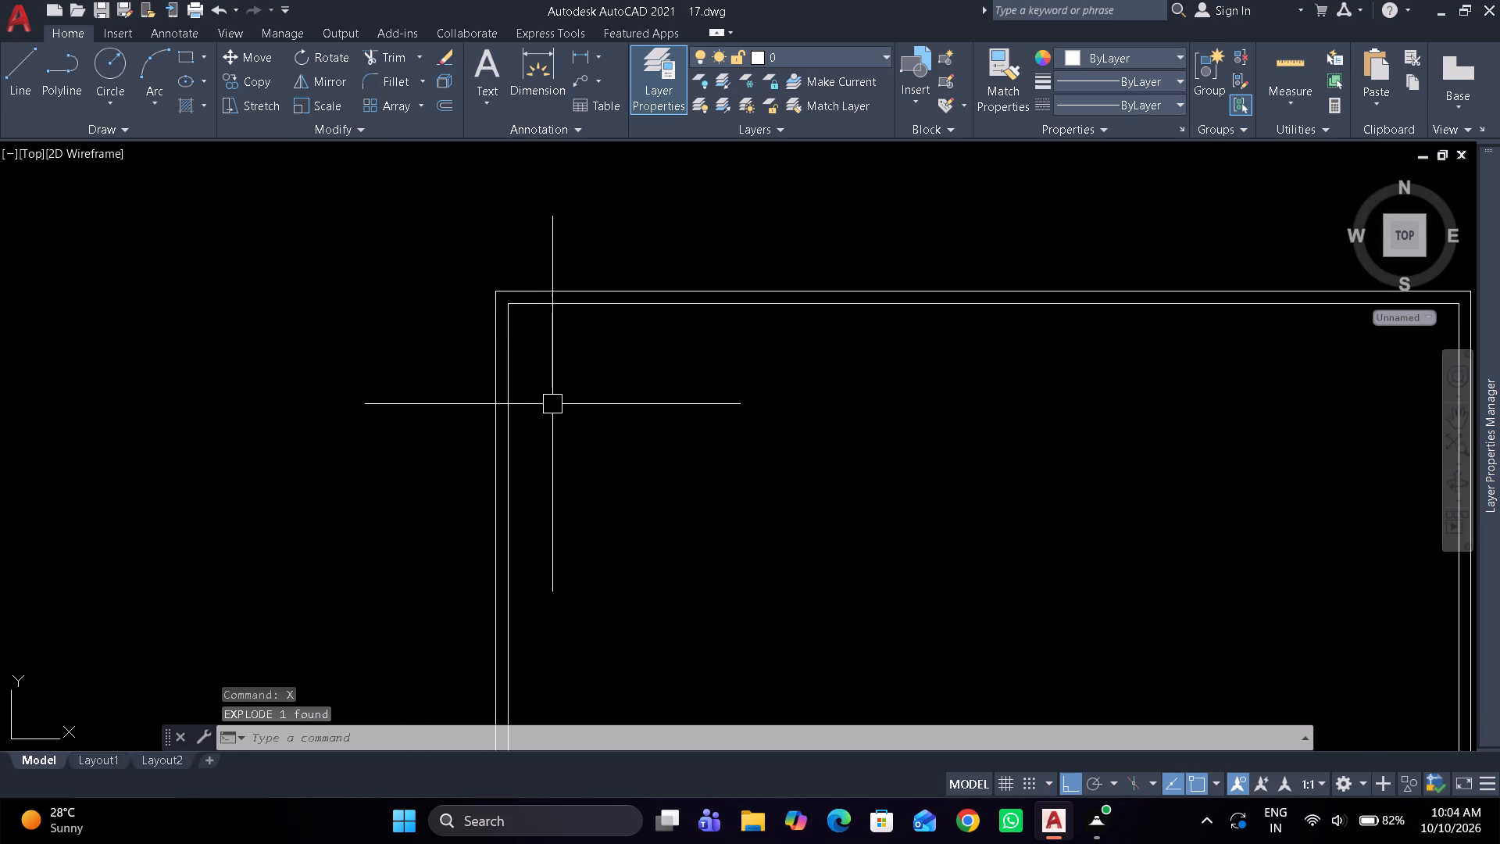
{"action": "type", "text": "o"}
{"action": "key", "text": "space"}
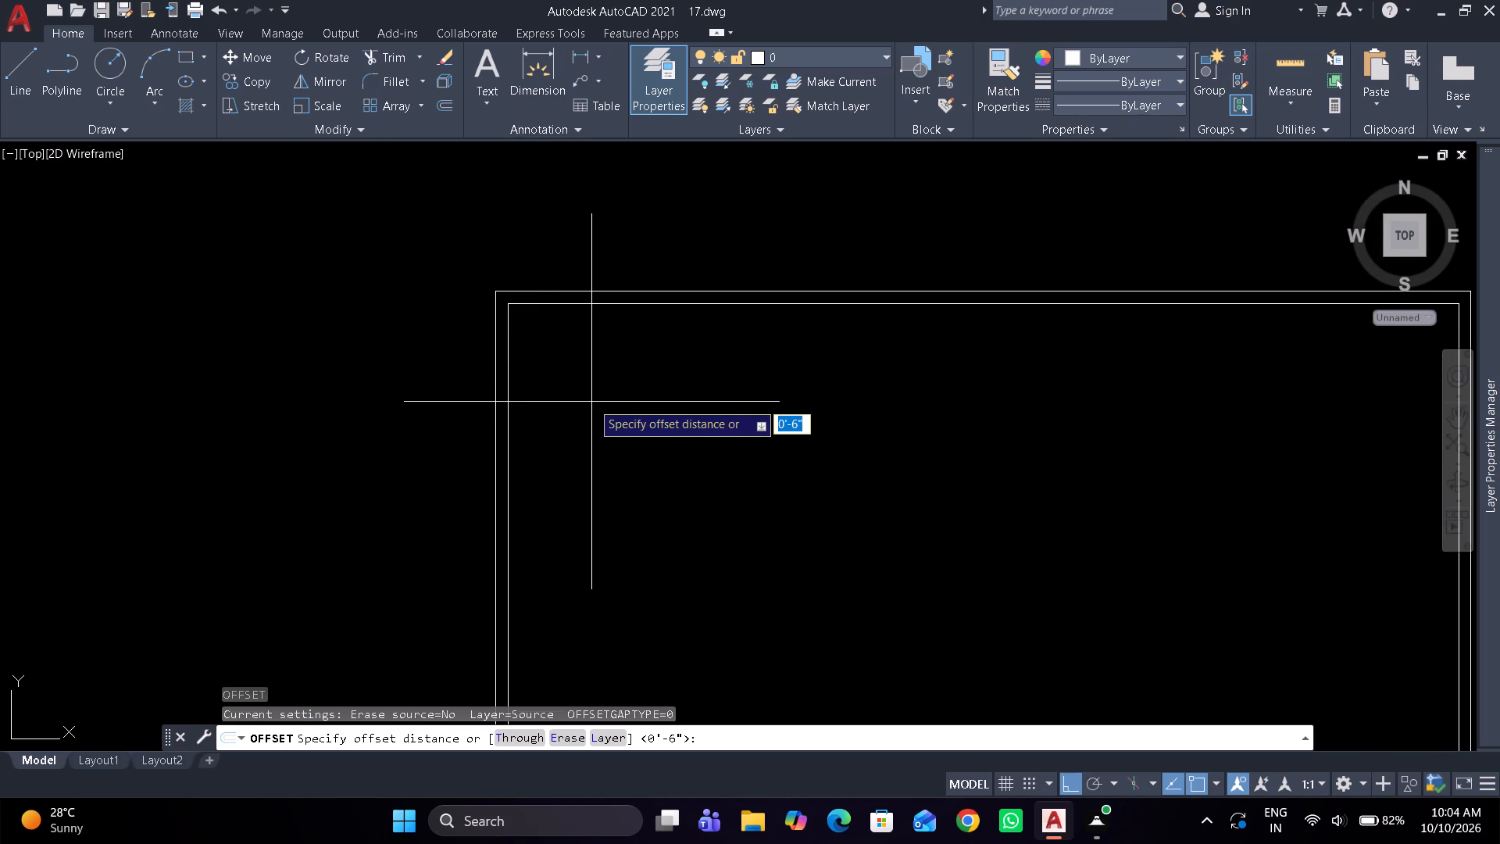
{"action": "type", "text": "9'"}
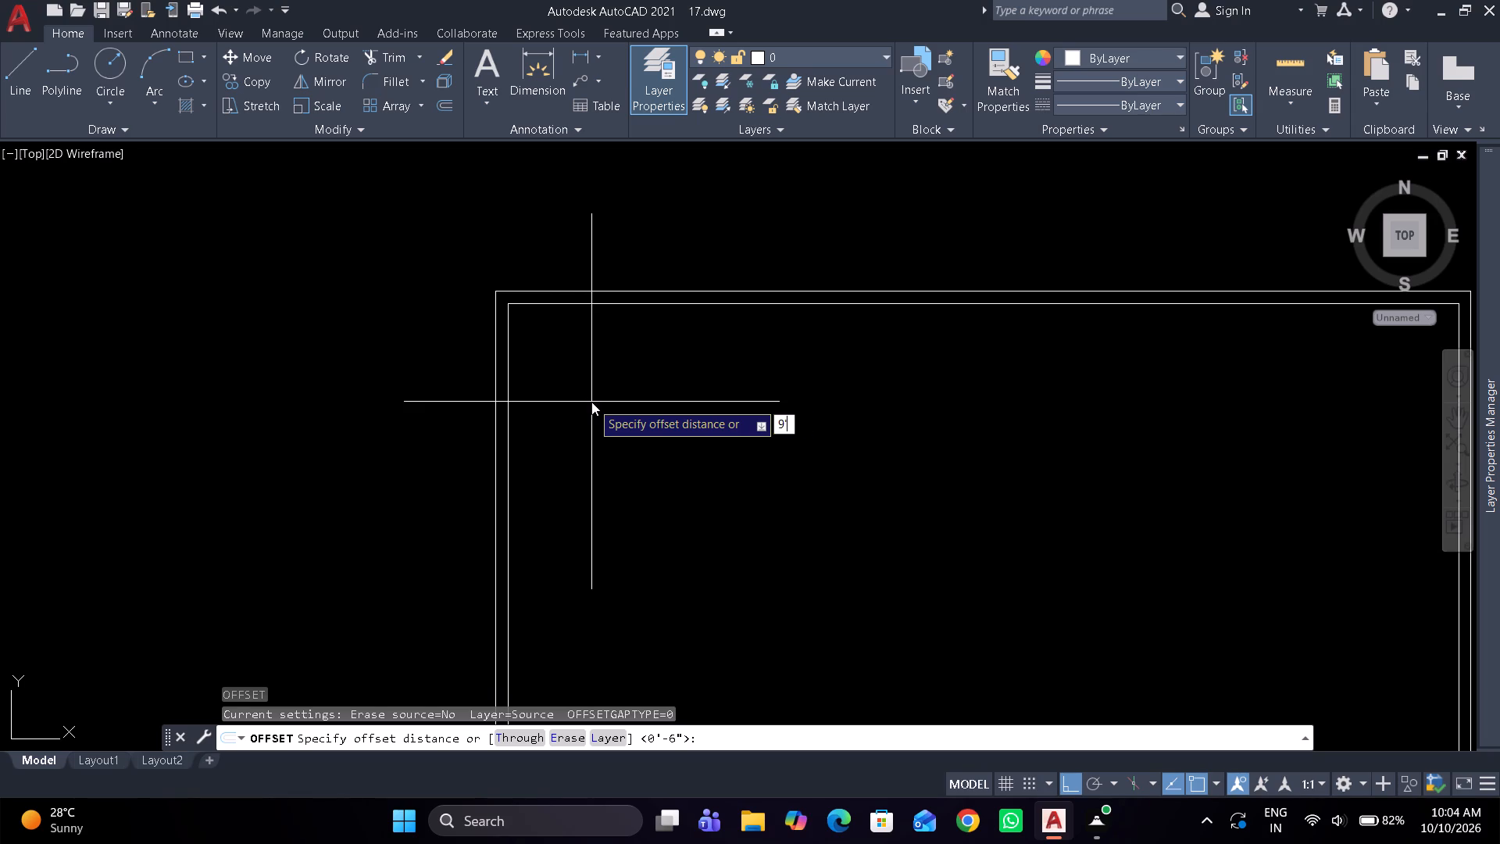
{"action": "key", "text": "Return"}
{"action": "left_click", "coordinate": [515, 370]}
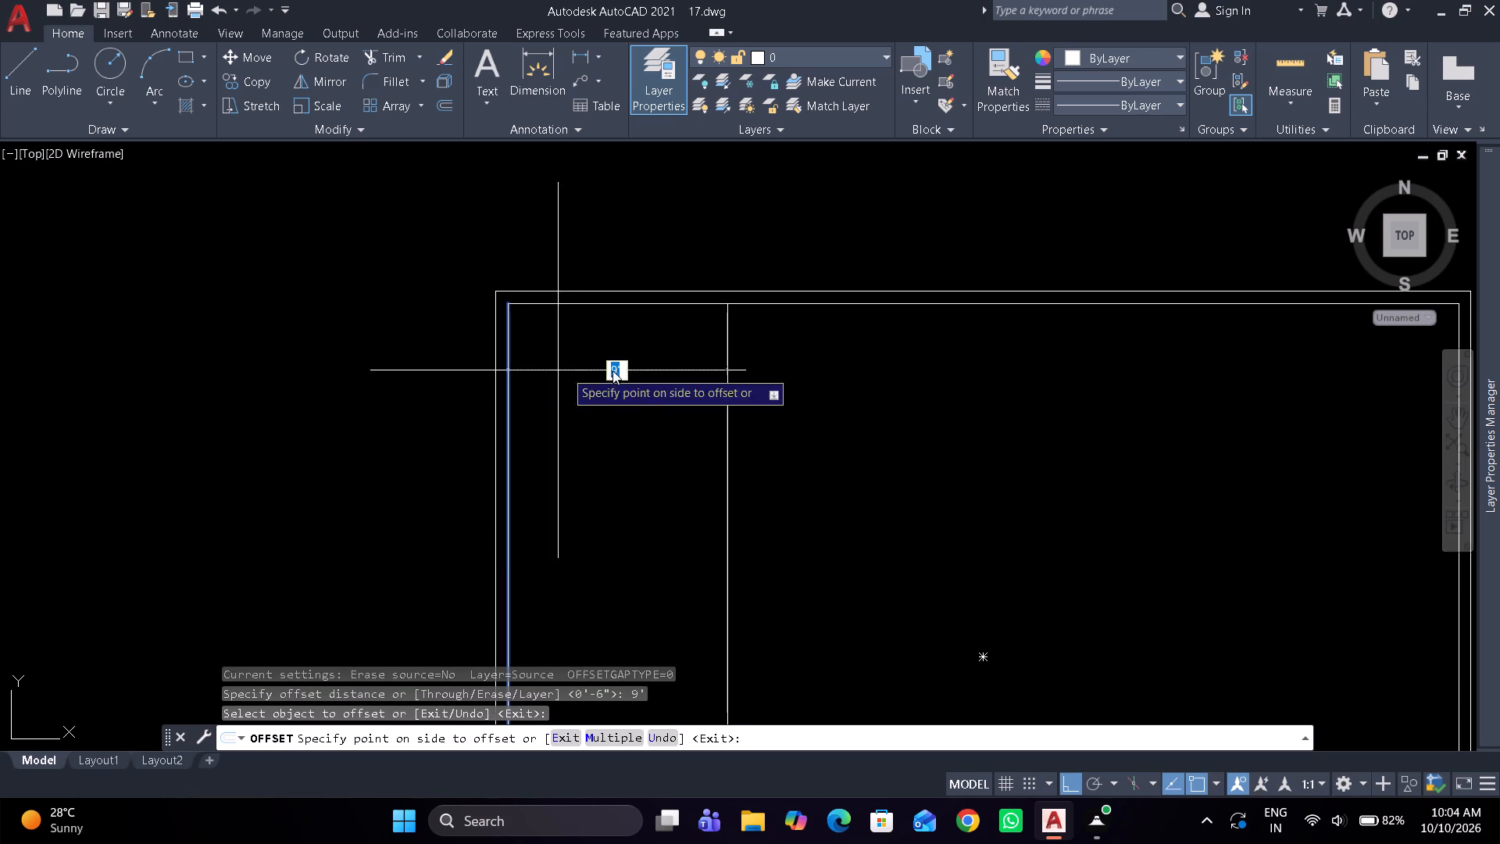
{"action": "left_click", "coordinate": [648, 370]}
{"action": "key", "text": "Return"}
Offset the new vertical partition line 4" to the right to give the partition its thickness.
{"action": "key", "text": "Return"}
{"action": "type", "text": "4\""}
{"action": "key", "text": "Return"}
{"action": "left_click_drag", "start_coordinate": [737, 417], "coordinate": [741, 417]}
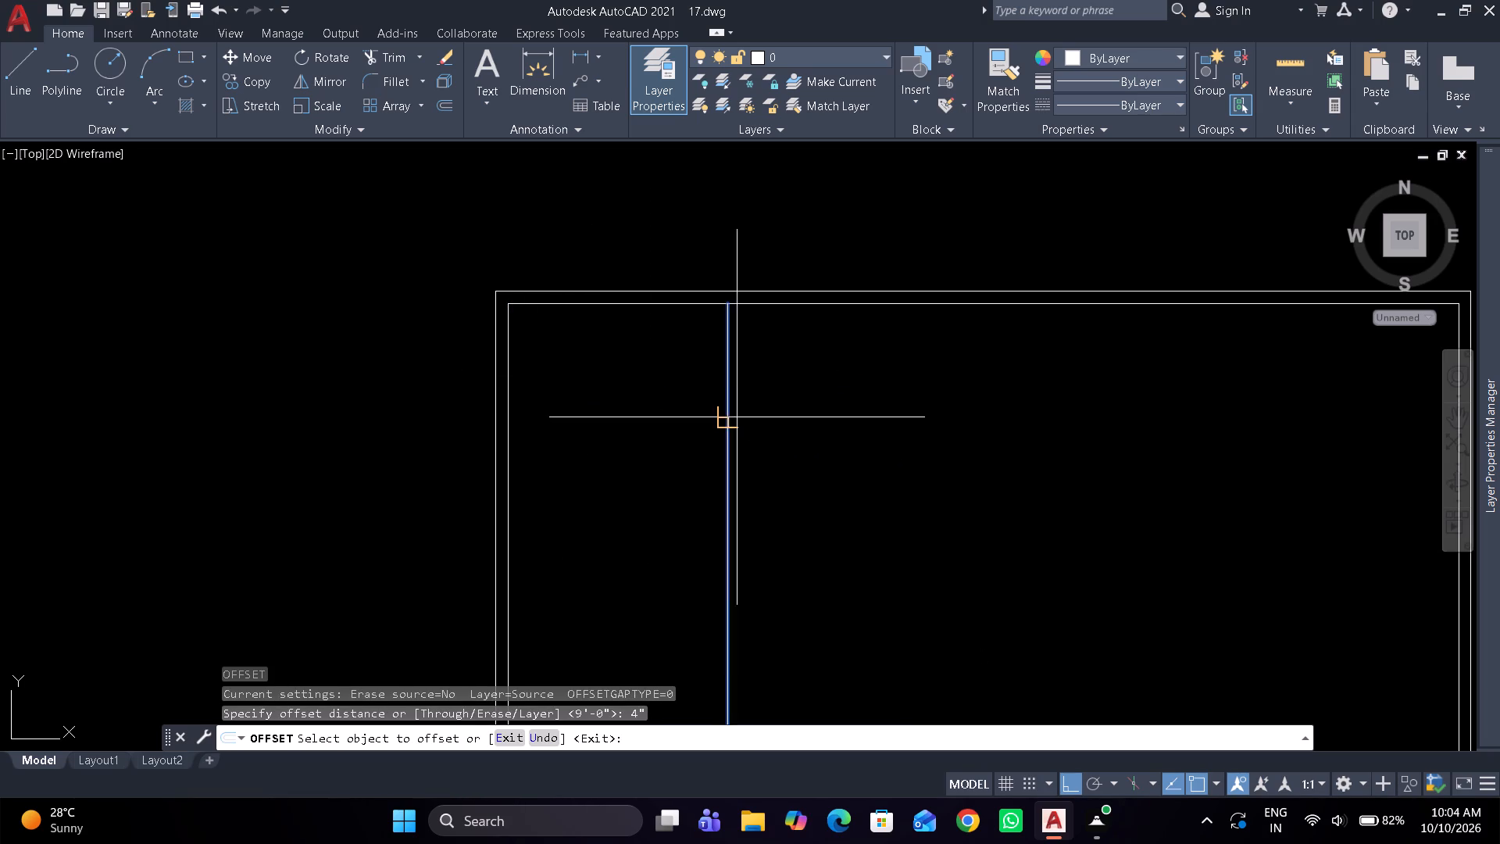
{"action": "left_click_drag", "start_coordinate": [741, 417], "coordinate": [757, 413]}
{"action": "left_click", "coordinate": [905, 399]}
{"action": "key", "text": "Return"}
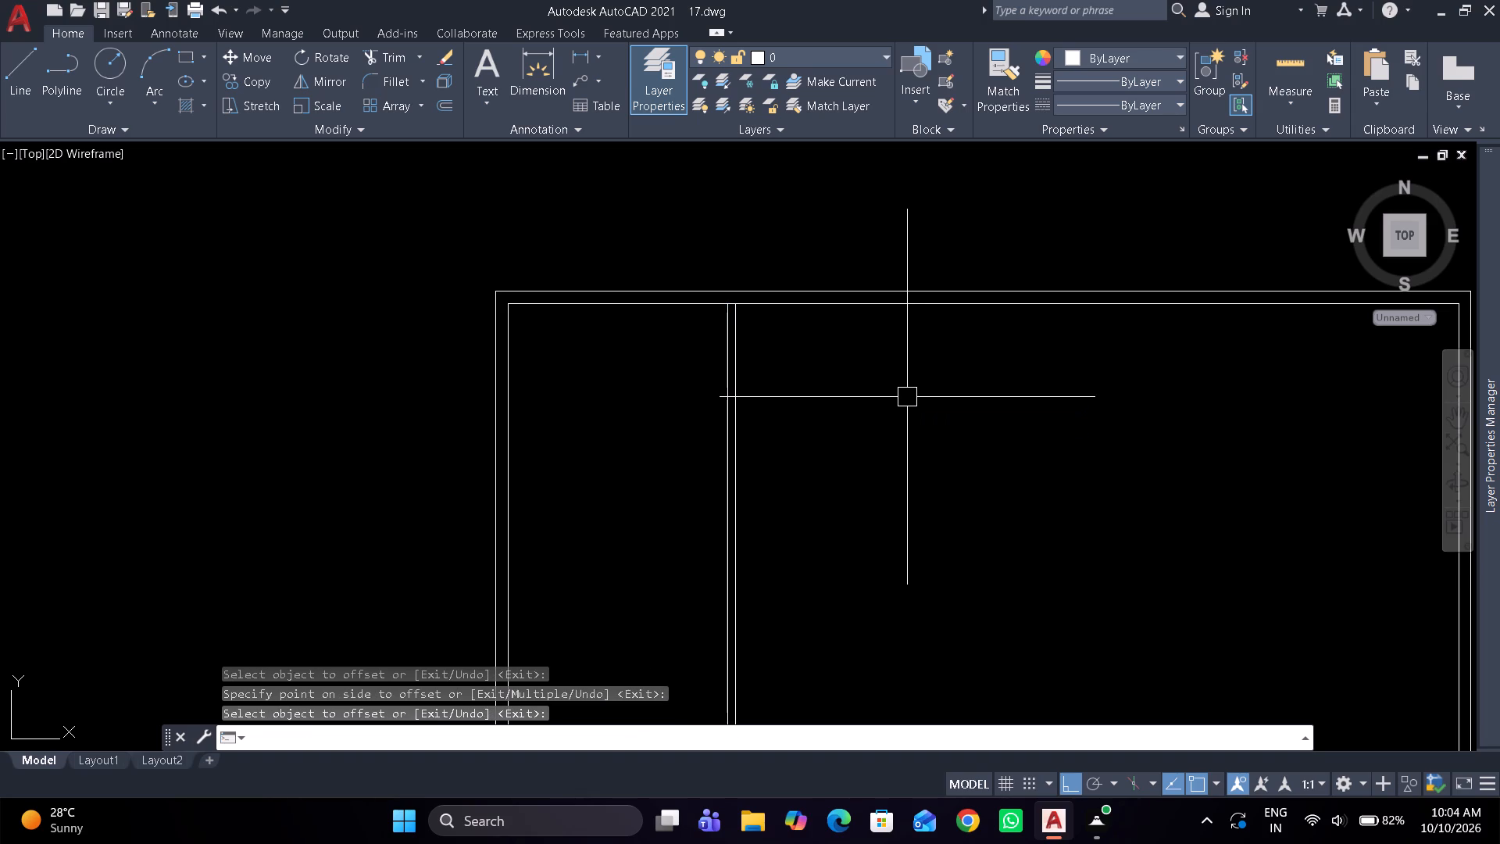
Offset the top wall's inner line 12' downward for a horizontal partition.
{"action": "key", "text": "Return"}
{"action": "type", "text": "12'"}
{"action": "key", "text": "Return"}
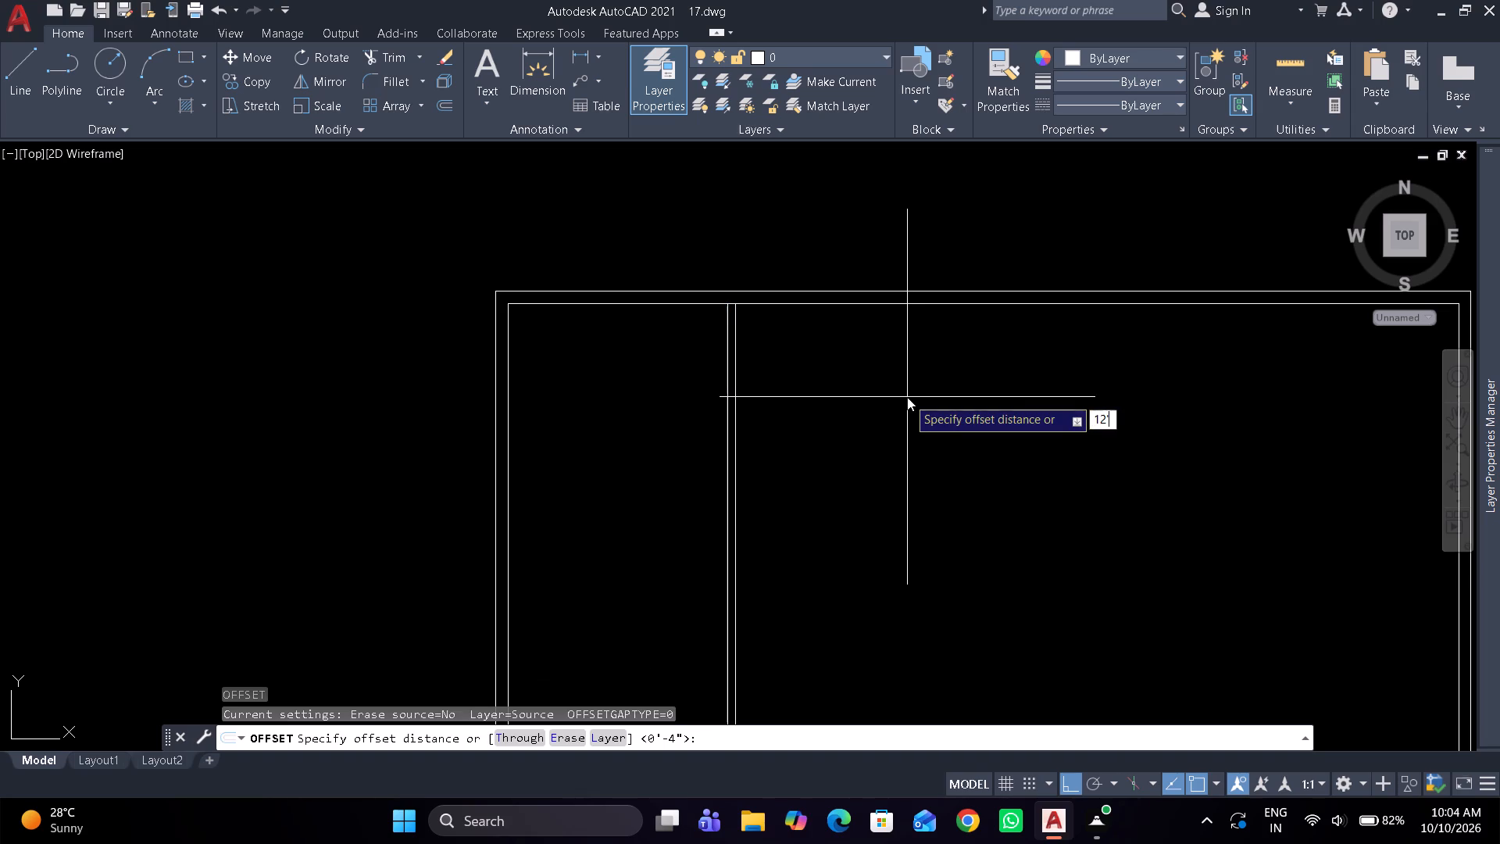
{"action": "left_click", "coordinate": [873, 310]}
{"action": "left_click", "coordinate": [878, 383]}
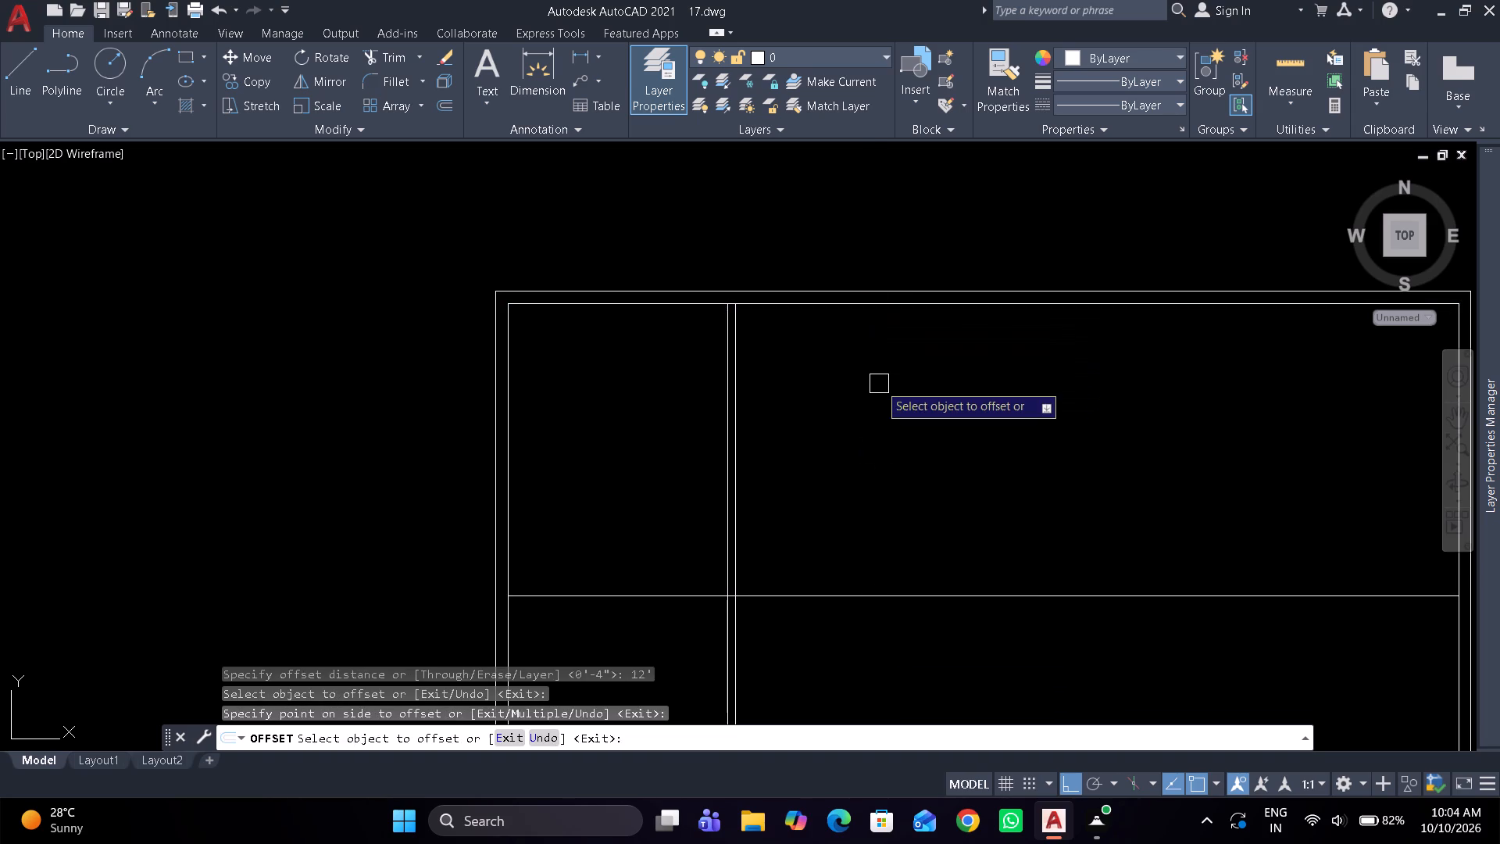
{"action": "key", "text": "Return"}
Offset the horizontal partition line 4" downward to give the partition its thickness.
{"action": "key", "text": "Return"}
{"action": "type", "text": "4\""}
{"action": "key", "text": "Return"}
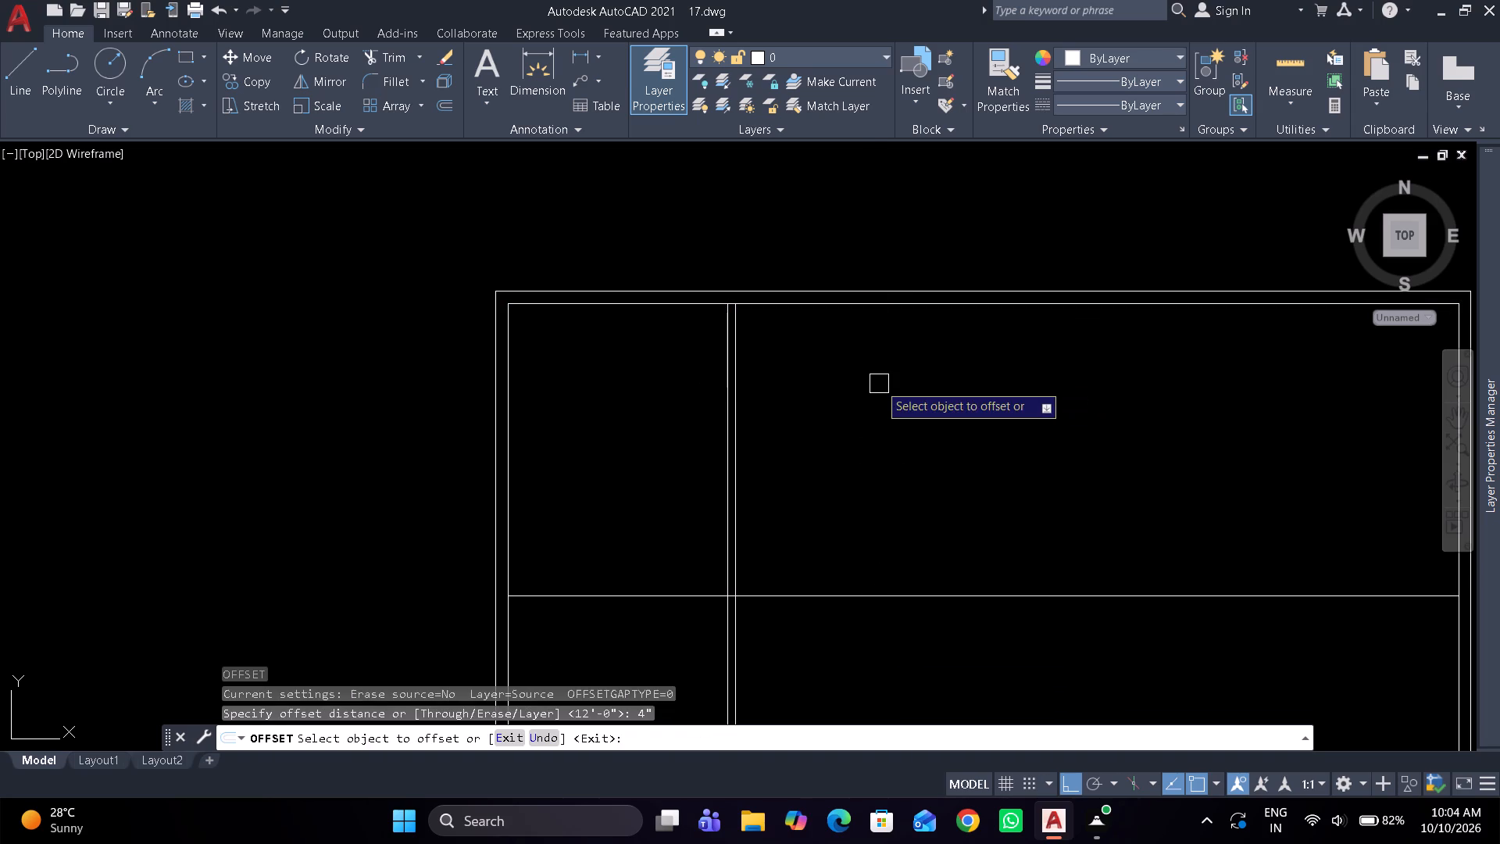
{"action": "left_click", "coordinate": [807, 593]}
{"action": "left_click", "coordinate": [807, 644]}
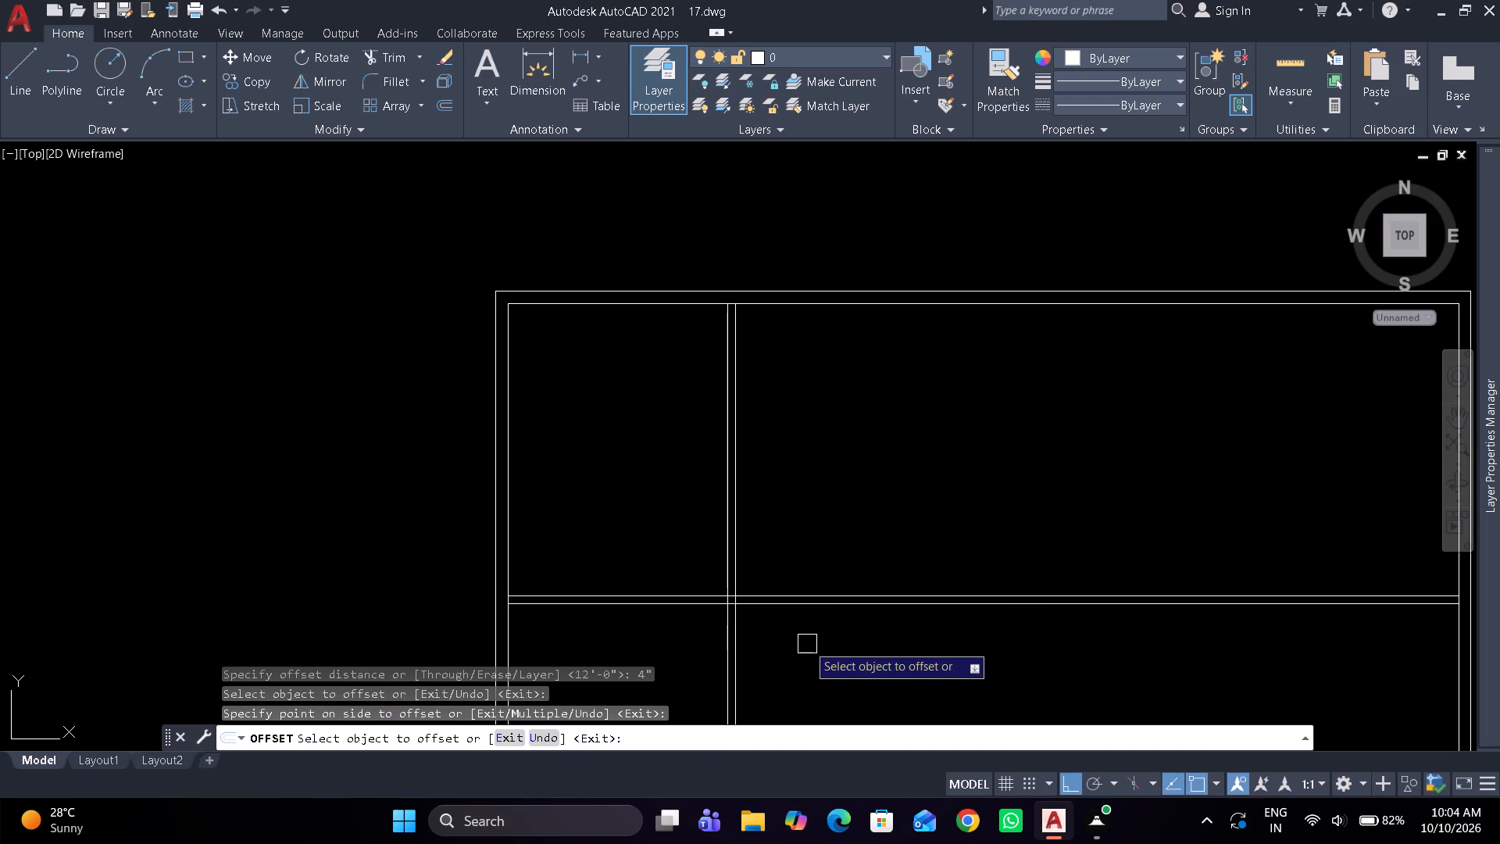
{"action": "key", "text": "Return"}
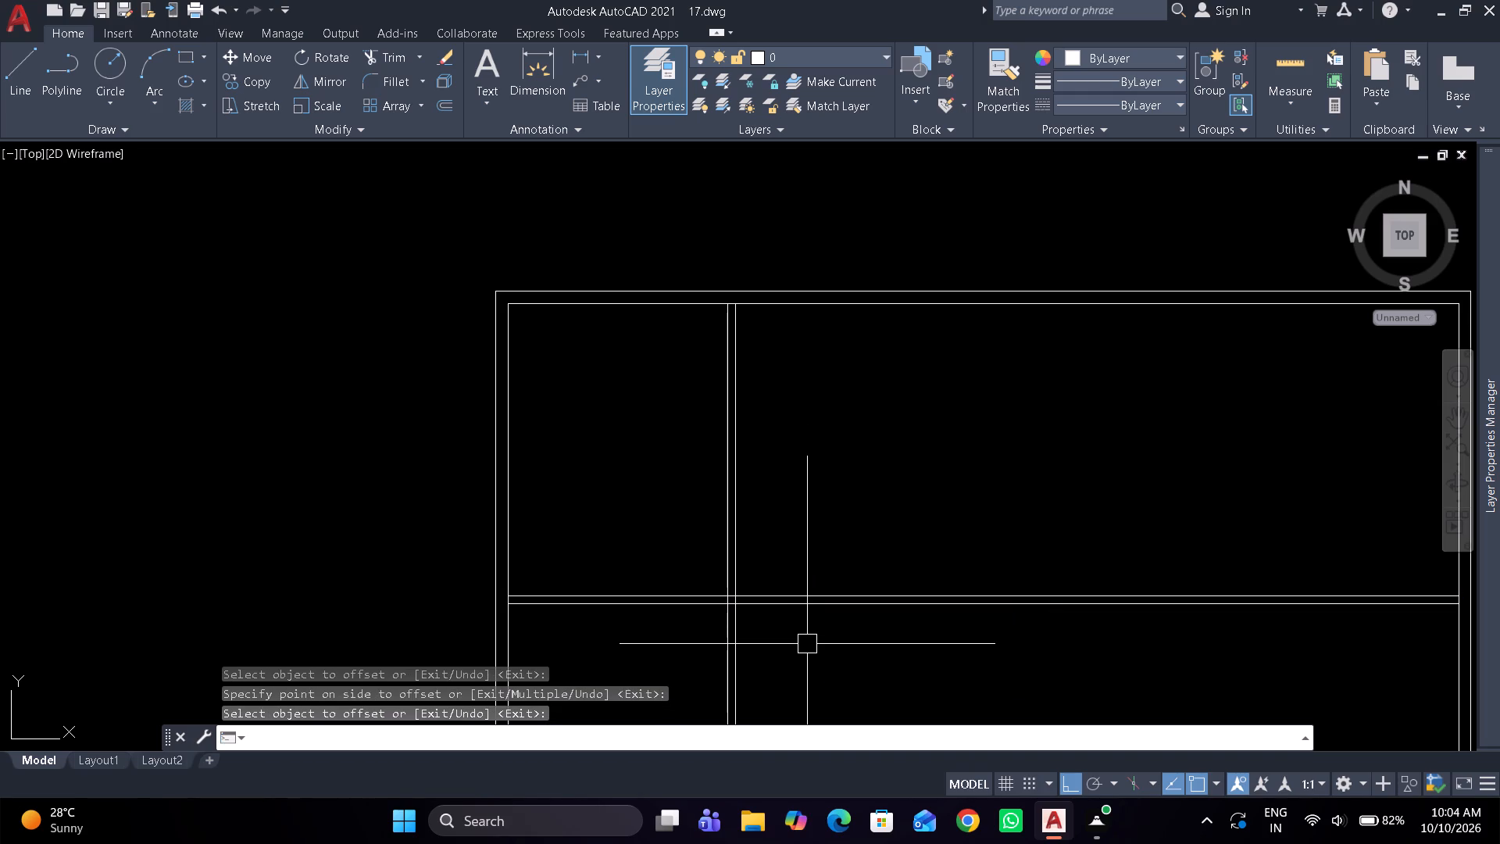
Offset the right-hand line of the first vertical partition 9' to the right for a second partition.
{"action": "key", "text": "Return"}
{"action": "type", "text": "9'"}
{"action": "key", "text": "Return"}
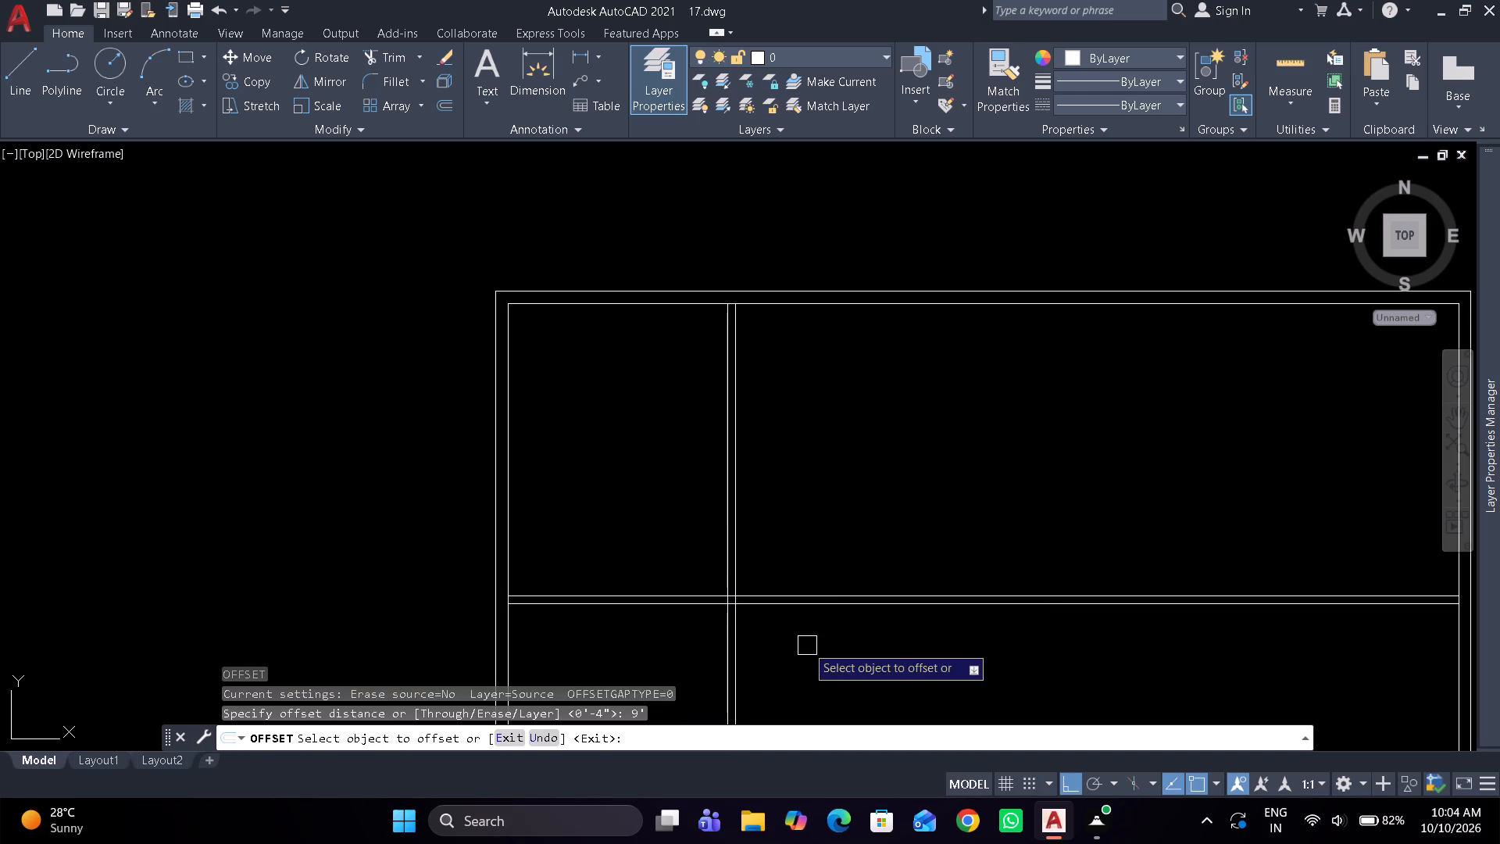
{"action": "left_click_drag", "start_coordinate": [739, 476], "coordinate": [774, 467]}
{"action": "left_click", "coordinate": [884, 438]}
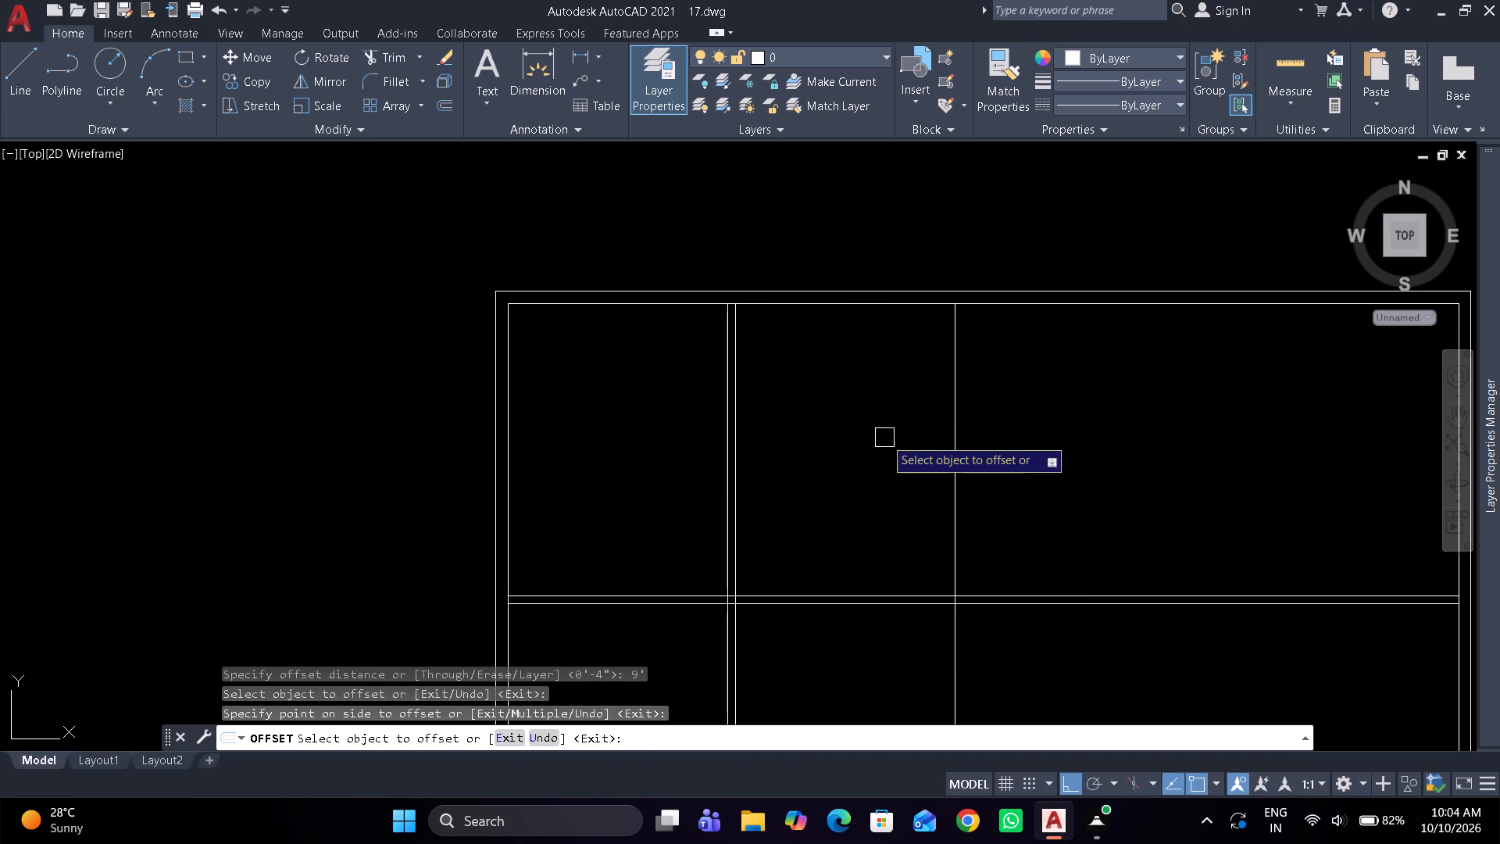
{"action": "key", "text": "Return"}
Offset the second vertical partition's line 4" to the right to give it thickness.
{"action": "key", "text": "Return"}
{"action": "type", "text": "4\""}
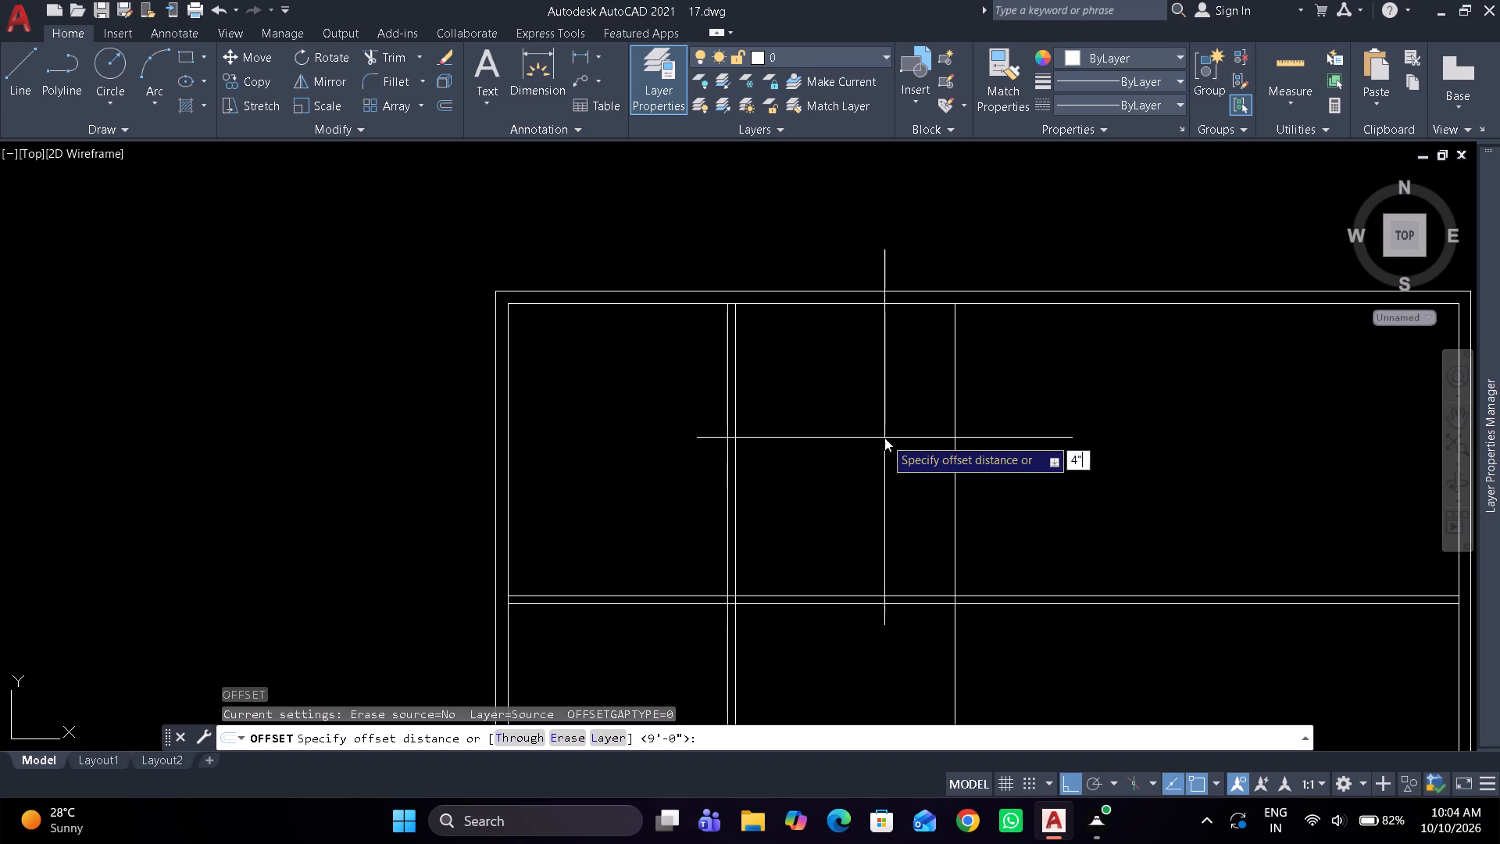
{"action": "key", "text": "Return"}
{"action": "left_click_drag", "start_coordinate": [956, 425], "coordinate": [986, 427]}
{"action": "left_click", "coordinate": [1059, 414]}
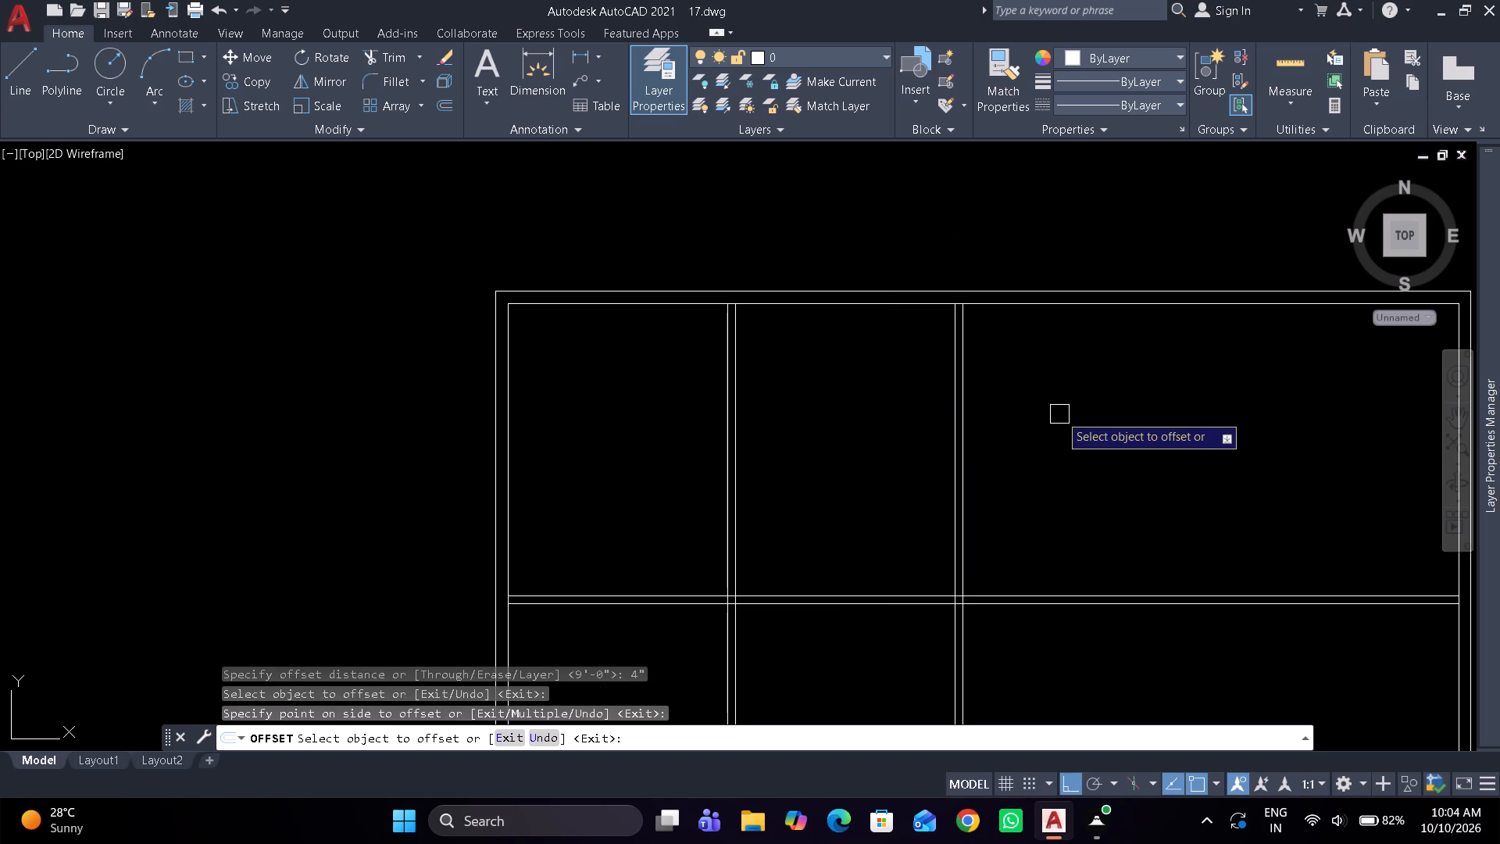
{"action": "key", "text": "Return"}
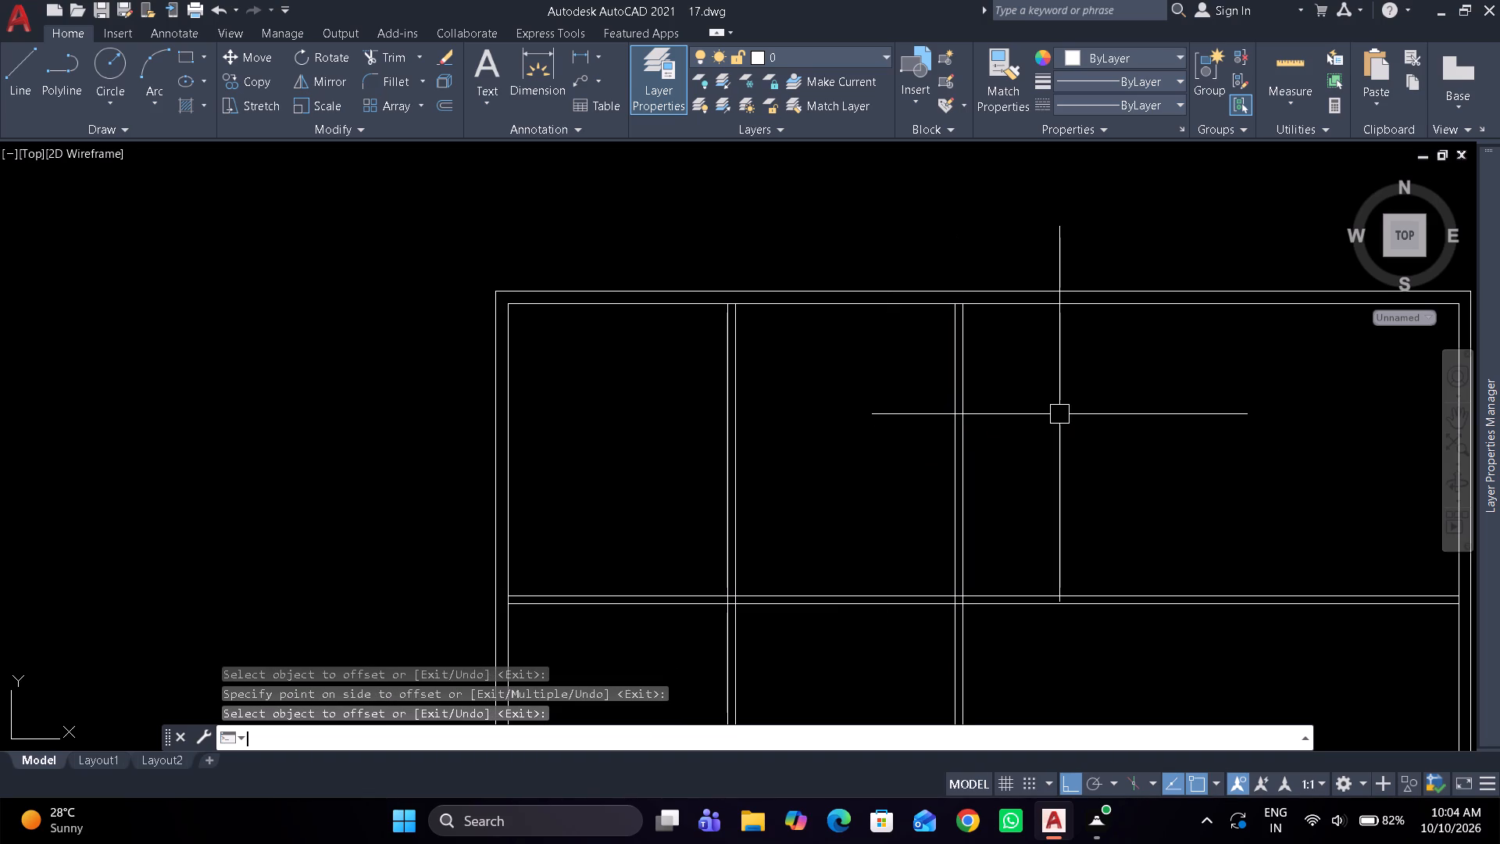
Offset the right wall's inner line 12'8" to the left for a third vertical partition.
{"action": "key", "text": "Return"}
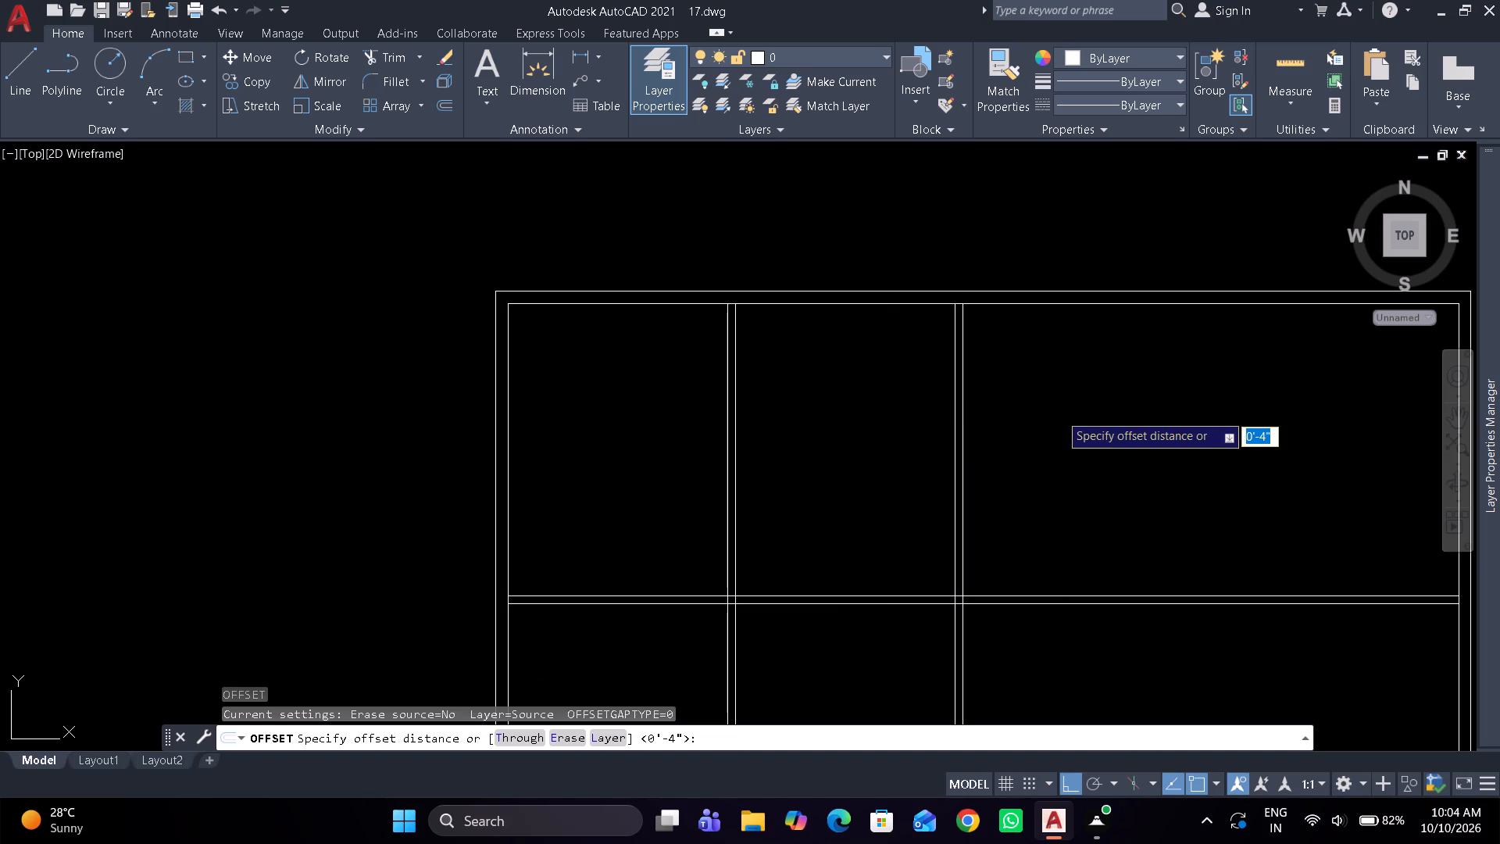
{"action": "middle_click_drag", "start_coordinate": [1088, 431], "coordinate": [954, 453]}
{"action": "type", "text": "12"}
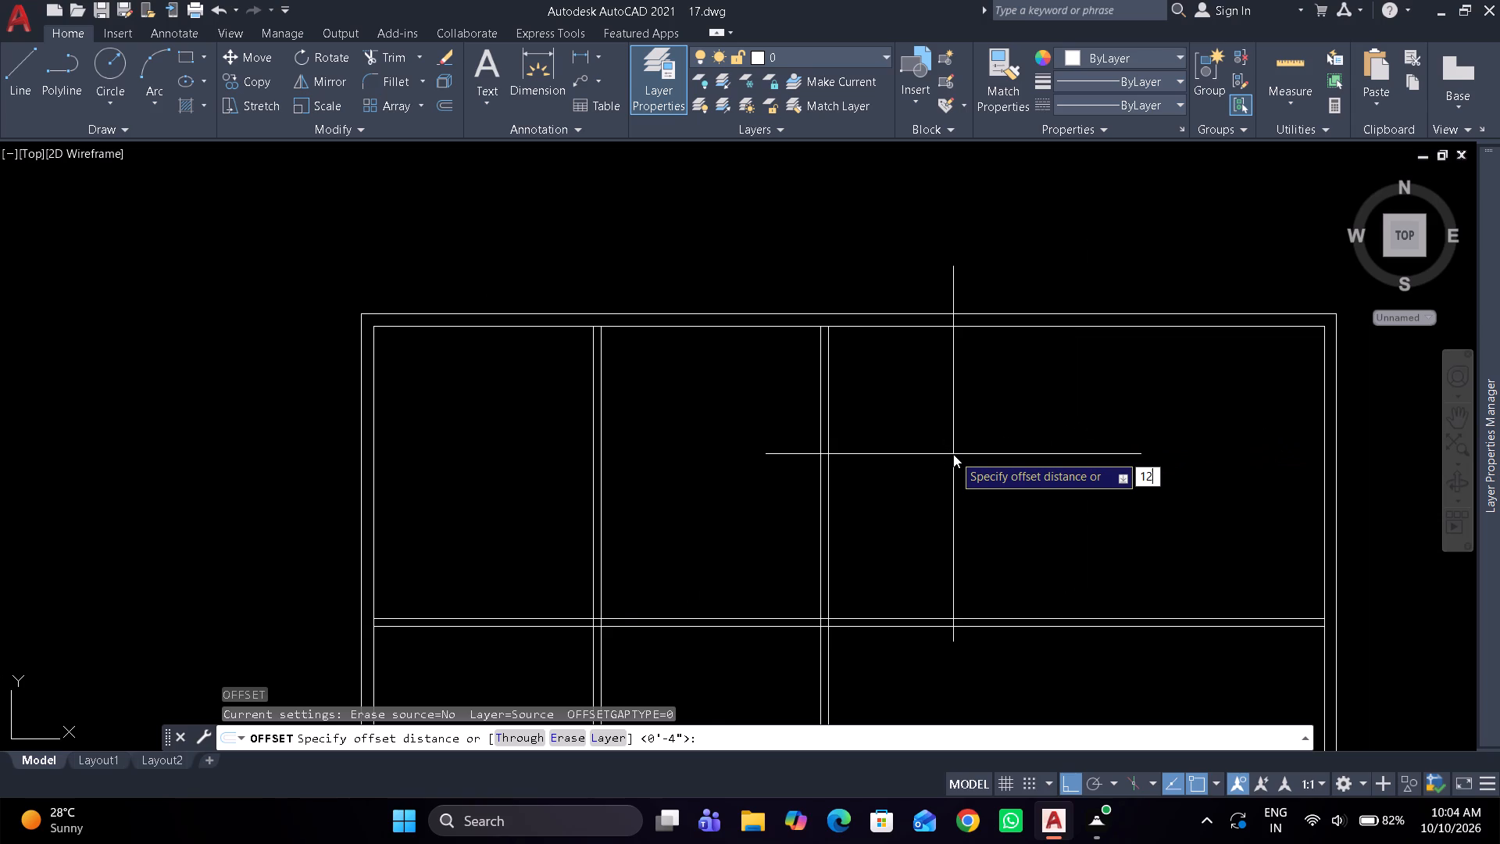
{"action": "type", "text": "'8\""}
{"action": "key", "text": "Return"}
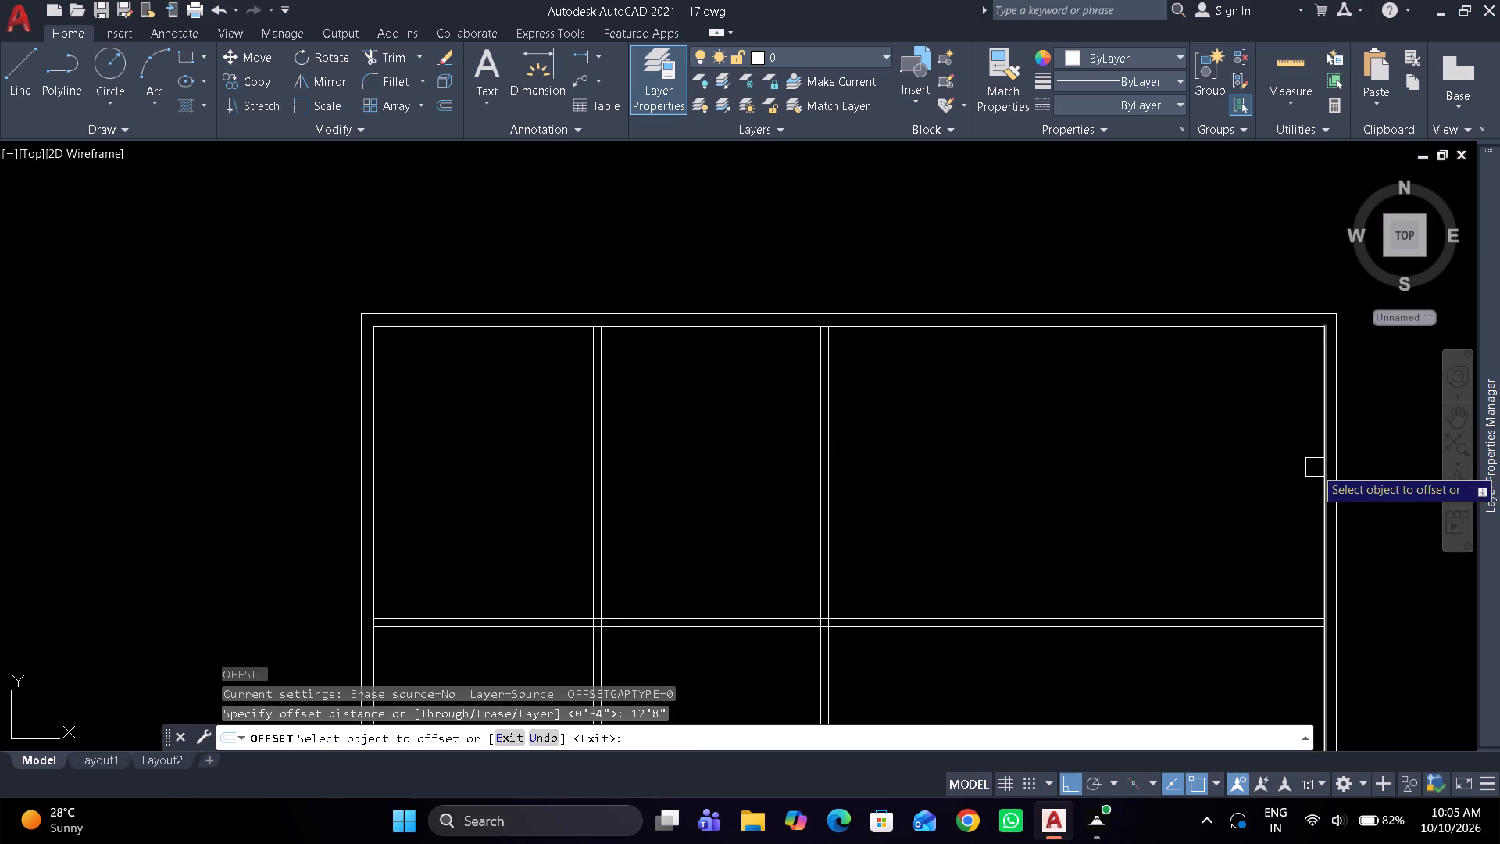
{"action": "left_click", "coordinate": [1315, 467]}
{"action": "left_click", "coordinate": [1250, 464]}
{"action": "key", "text": "Return"}
Offset the third vertical partition's line 4" to the left to give it thickness.
{"action": "key", "text": "Return"}
{"action": "type", "text": "4\""}
{"action": "key", "text": "Return"}
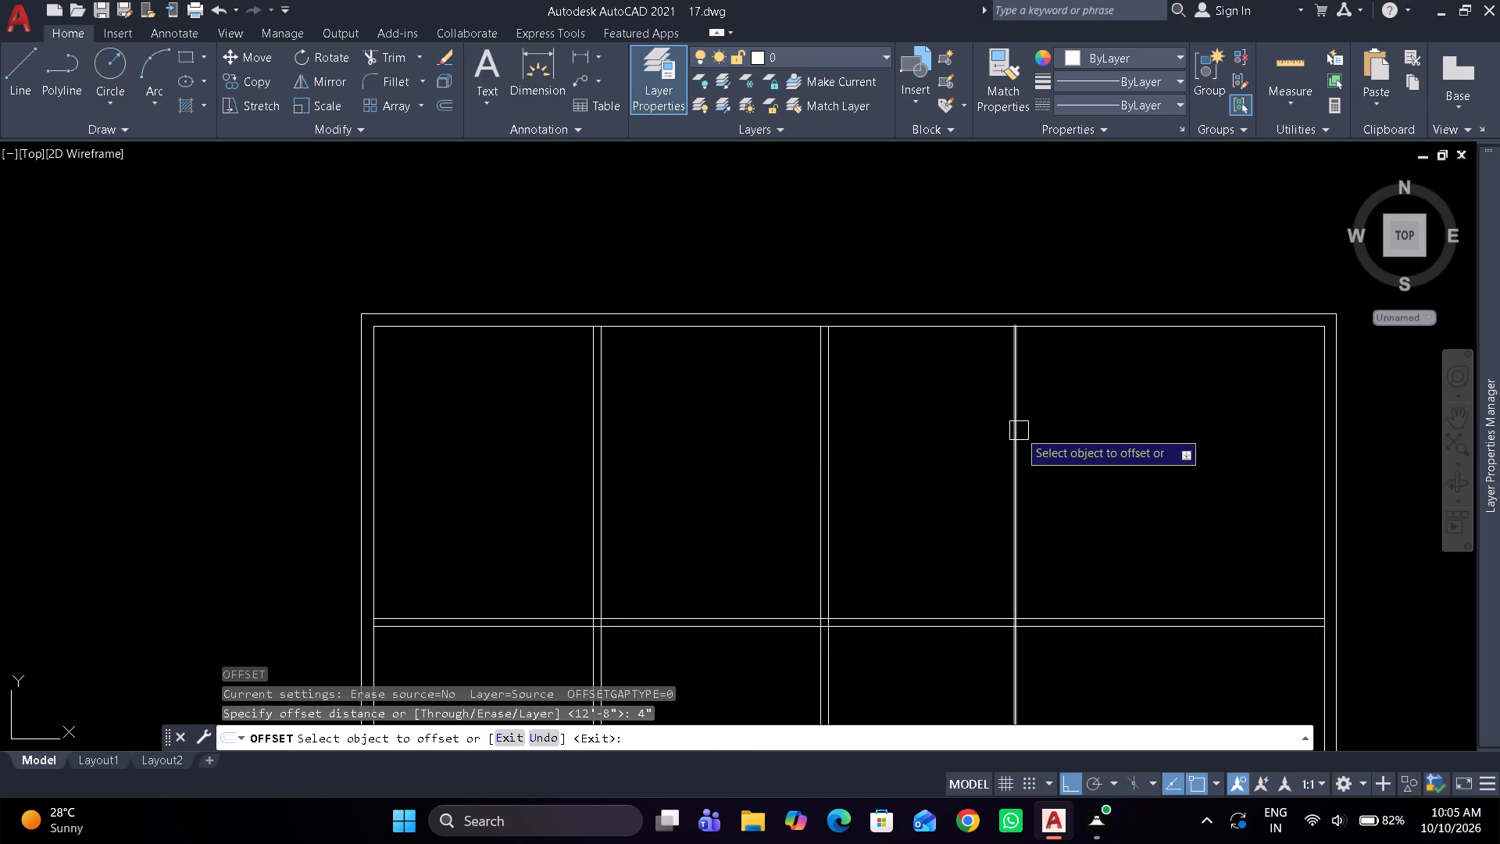
{"action": "left_click_drag", "start_coordinate": [1016, 427], "coordinate": [998, 427]}
{"action": "left_click", "coordinate": [923, 426]}
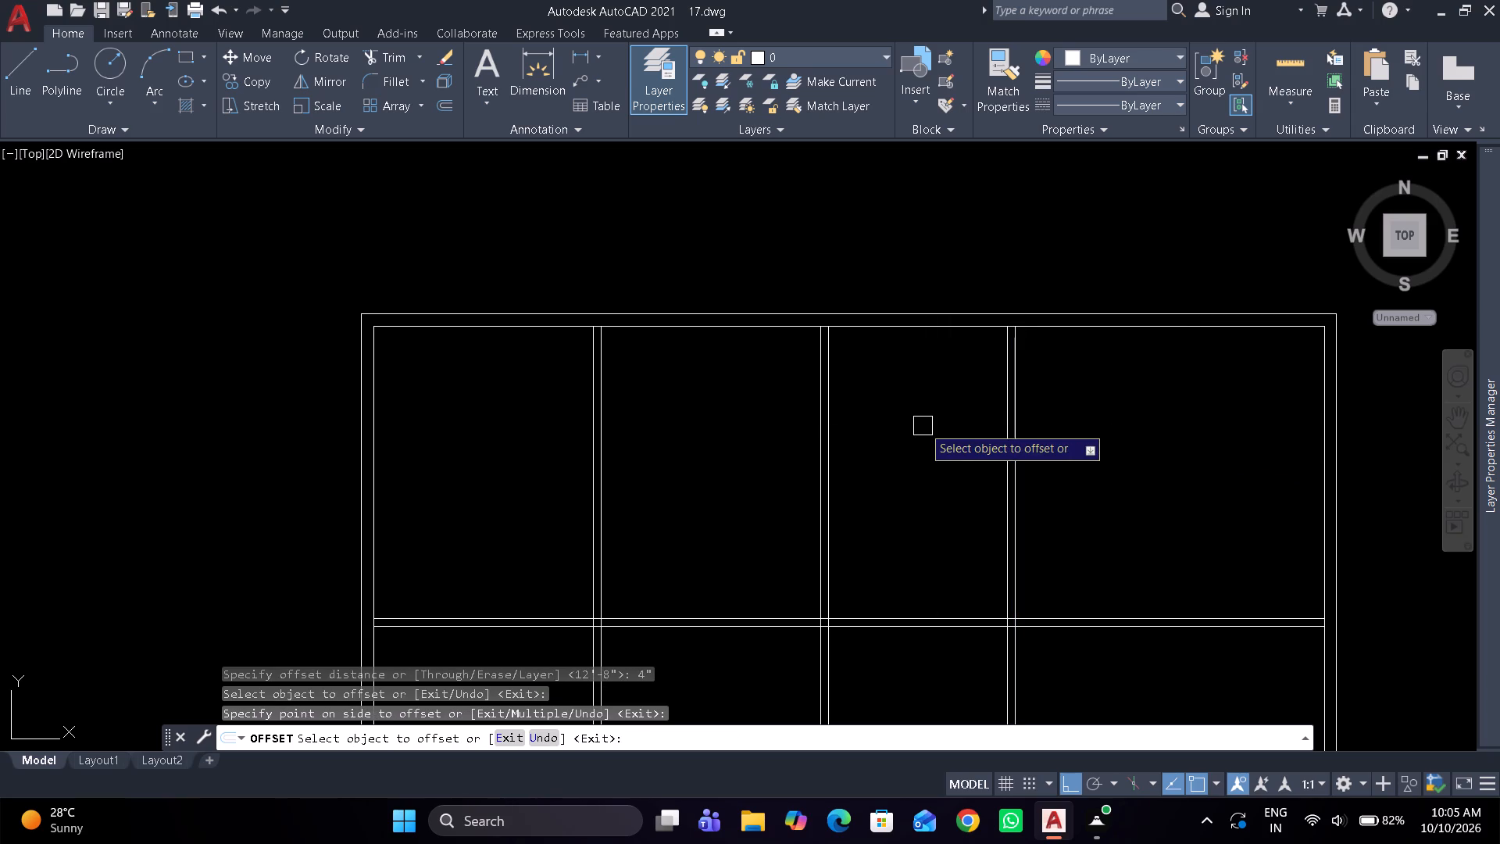
{"action": "key", "text": "Return"}
Trim away the parts of all three vertical partitions that run below the horizontal partition.
{"action": "type", "text": "tr"}
{"action": "key", "text": "space"}
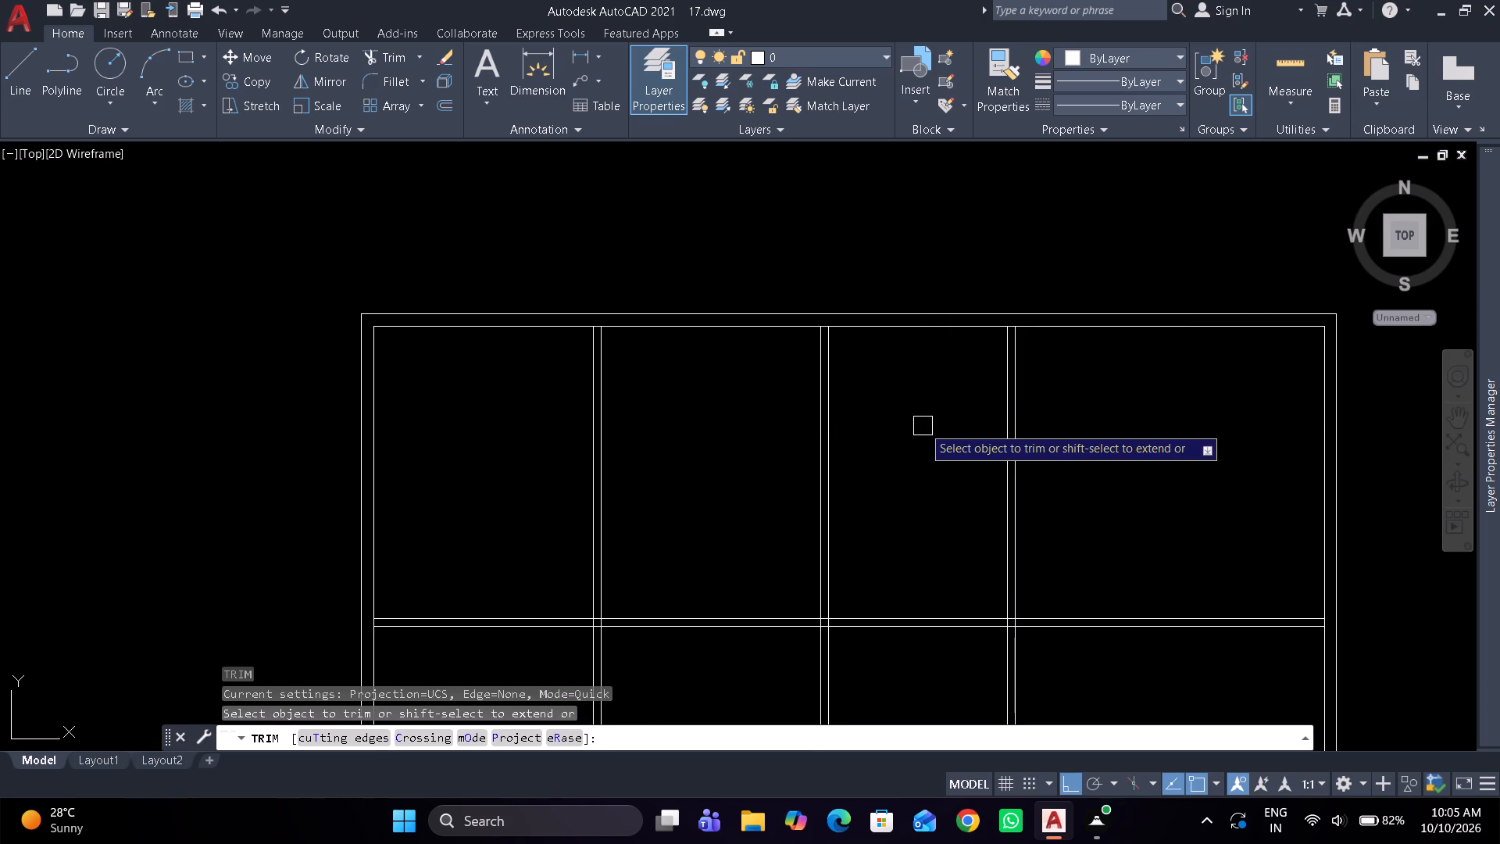
{"action": "middle_click_drag", "start_coordinate": [919, 429], "coordinate": [895, 276]}
{"action": "left_click_drag", "start_coordinate": [474, 535], "coordinate": [757, 527]}
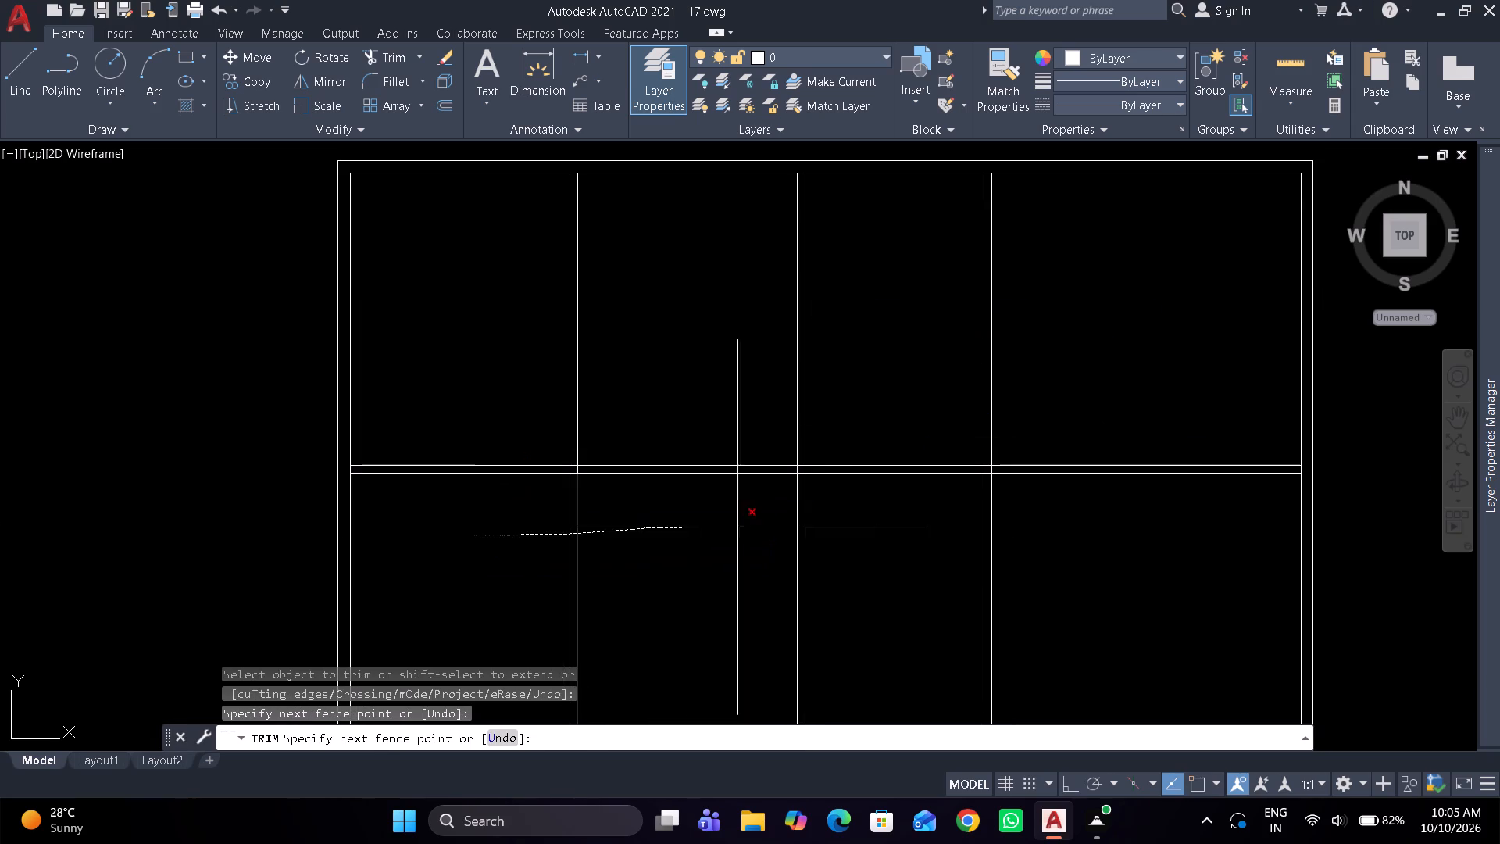
{"action": "left_click_drag", "start_coordinate": [757, 527], "coordinate": [1058, 515]}
{"action": "key", "text": "Return"}
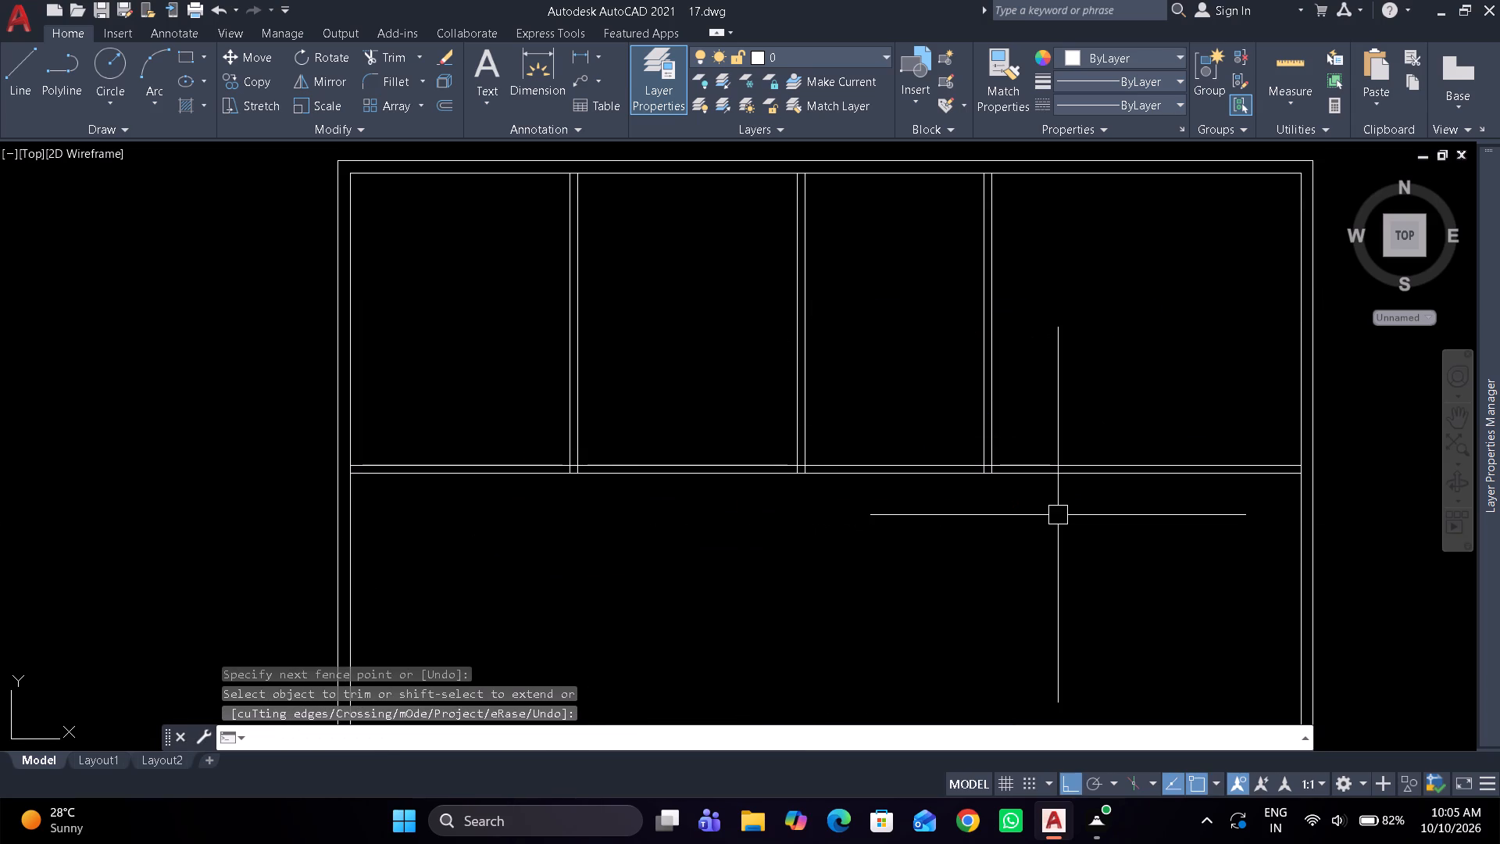
Trim the short vertical line ends lying between the horizontal partition's two lines.
{"action": "type", "text": "tr"}
{"action": "key", "text": "space"}
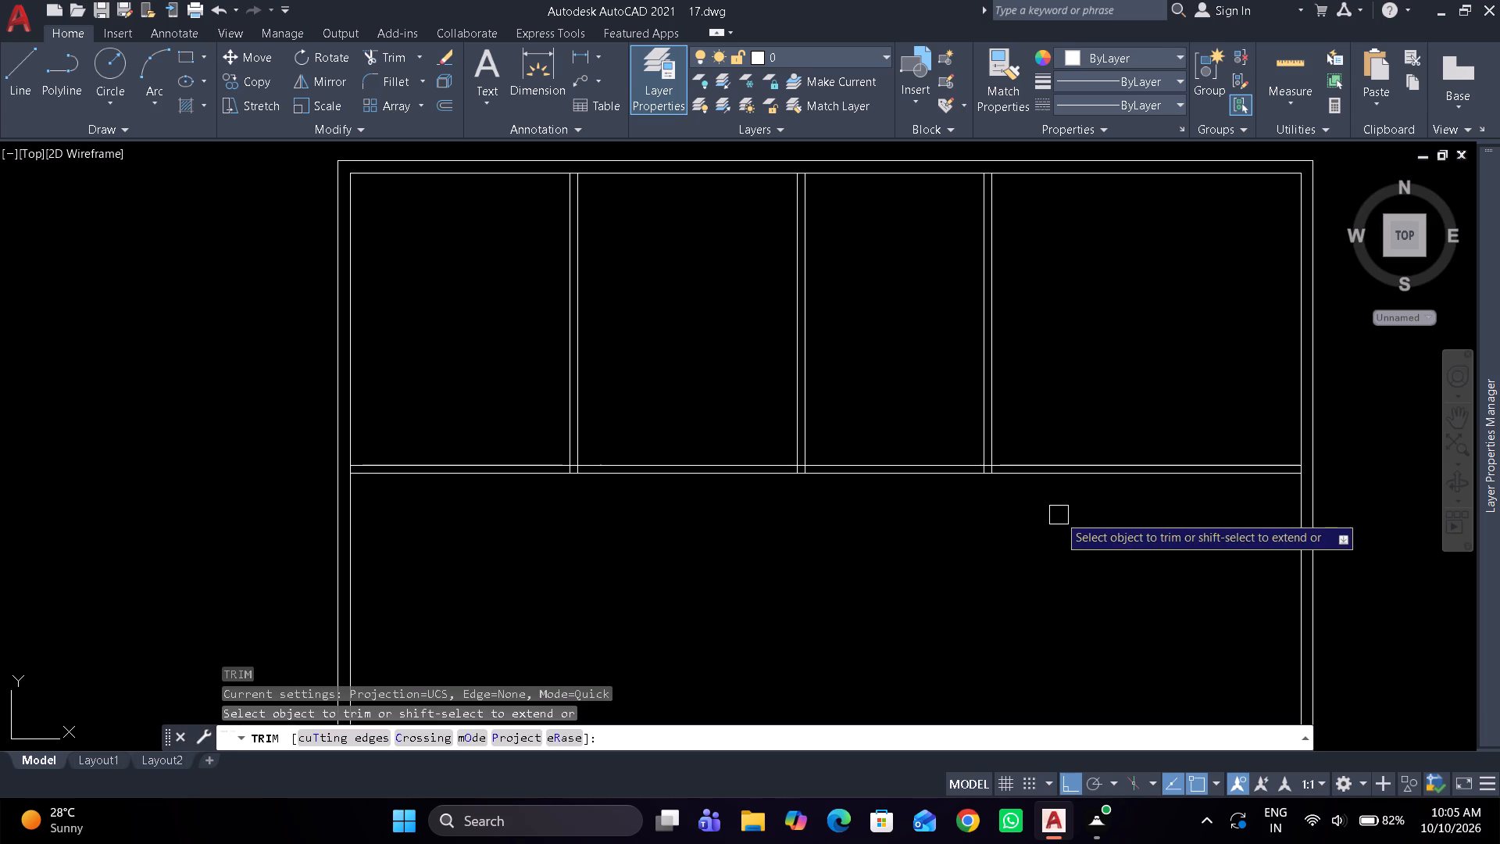
{"action": "scroll", "coordinate": [520, 459], "scroll_direction": "up", "scroll_amount": 3}
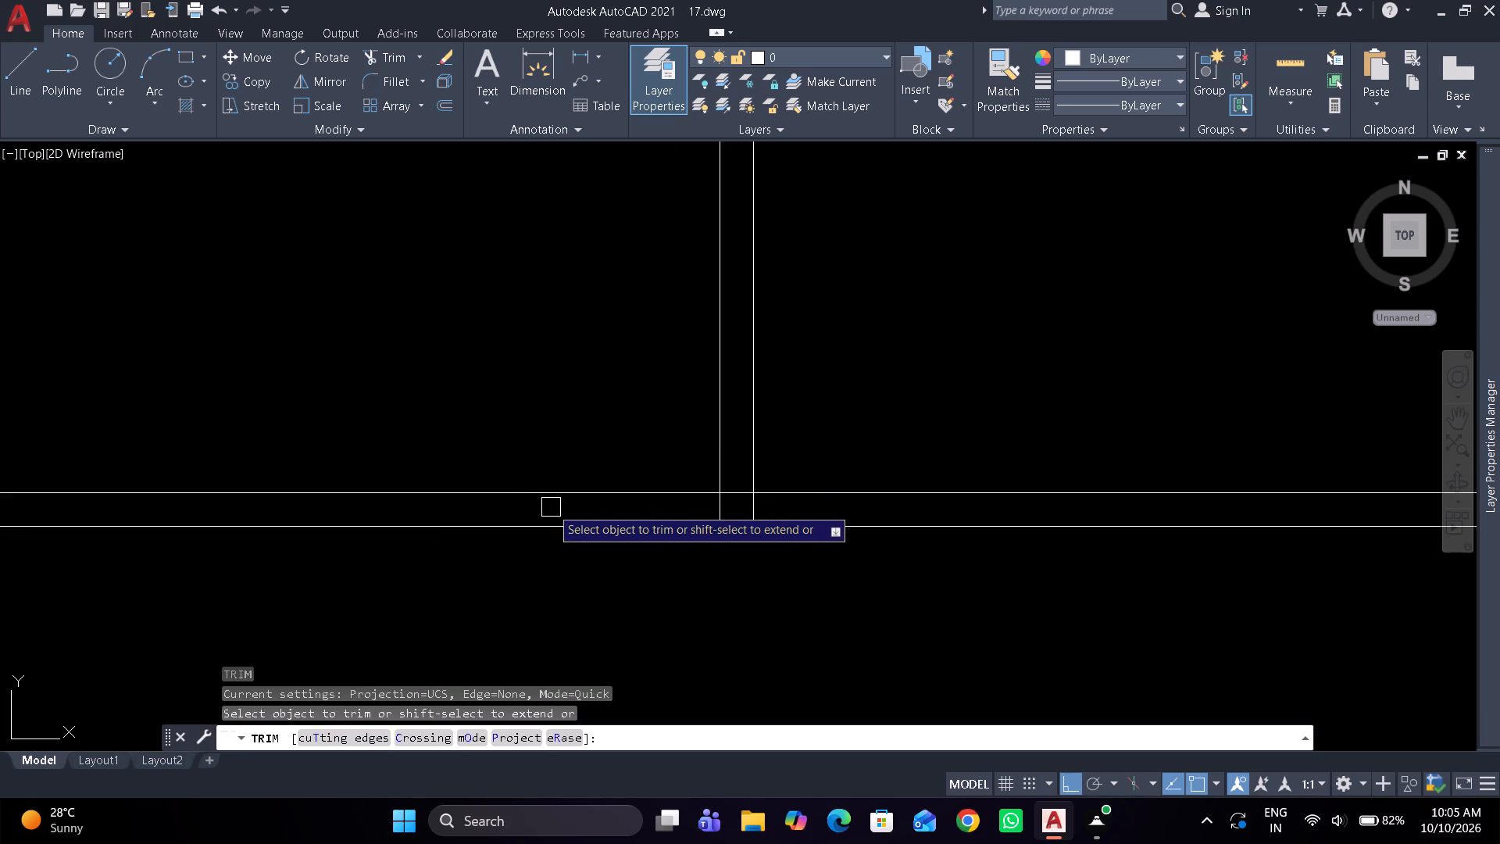
{"action": "left_click", "coordinate": [552, 508]}
{"action": "scroll", "coordinate": [552, 508], "scroll_direction": "down", "scroll_amount": 3}
{"action": "scroll", "coordinate": [1072, 490], "scroll_direction": "up", "scroll_amount": 1}
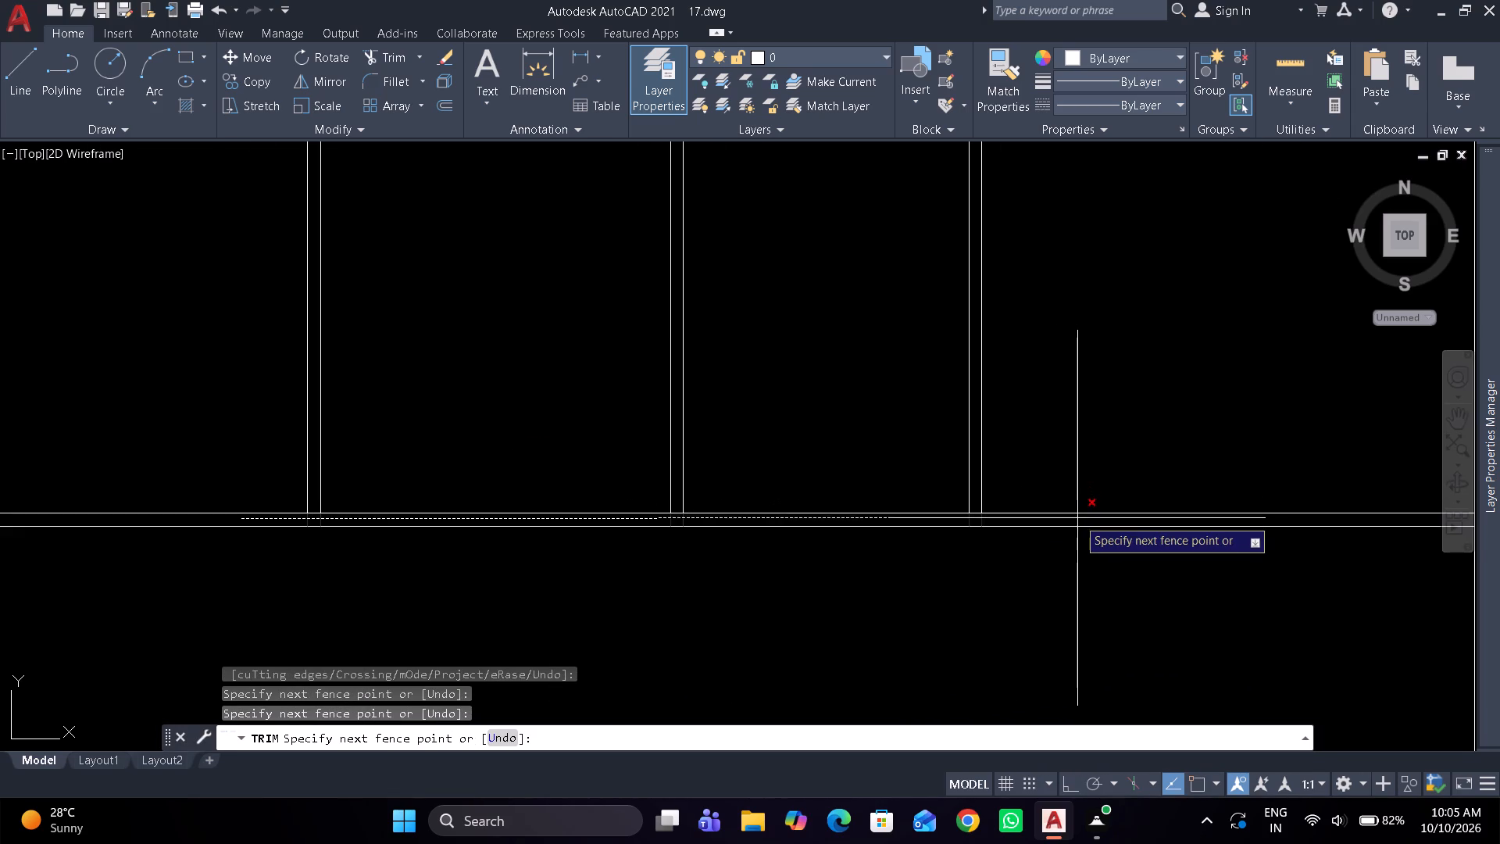
{"action": "left_click", "coordinate": [1078, 520]}
Trim the horizontal partition's upper line between the paired lines of each of the three vertical partitions.
{"action": "scroll", "coordinate": [986, 525], "scroll_direction": "up", "scroll_amount": 2}
{"action": "left_click", "coordinate": [959, 497]}
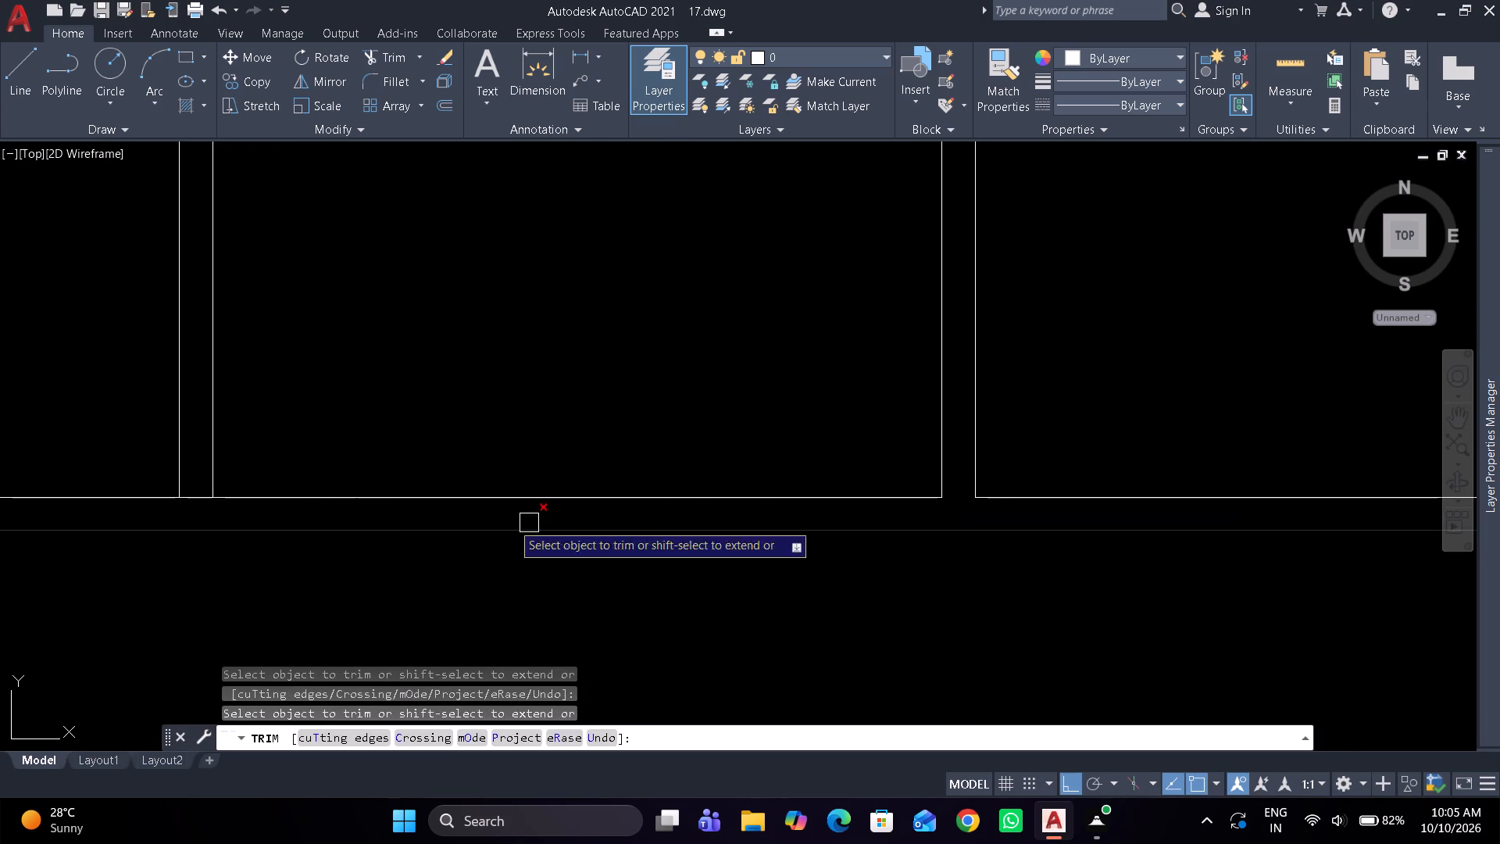
{"action": "left_click", "coordinate": [198, 496]}
{"action": "scroll", "coordinate": [289, 449], "scroll_direction": "down", "scroll_amount": 1}
{"action": "middle_click_drag", "start_coordinate": [370, 437], "coordinate": [1248, 379]}
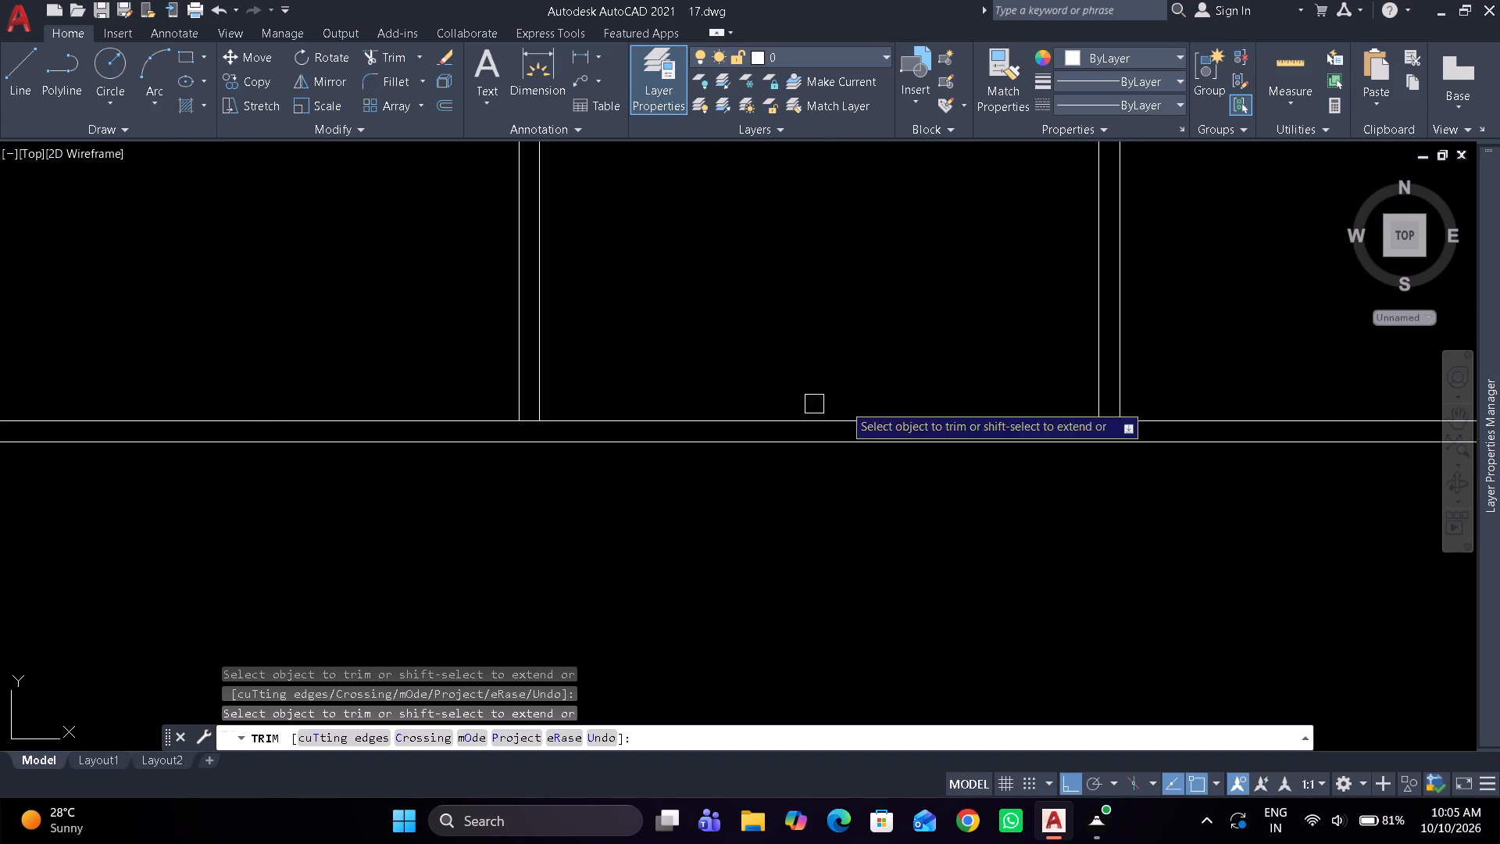
{"action": "scroll", "coordinate": [531, 423], "scroll_direction": "up", "scroll_amount": 1}
{"action": "left_click", "coordinate": [526, 421]}
{"action": "scroll", "coordinate": [802, 287], "scroll_direction": "down", "scroll_amount": 3}
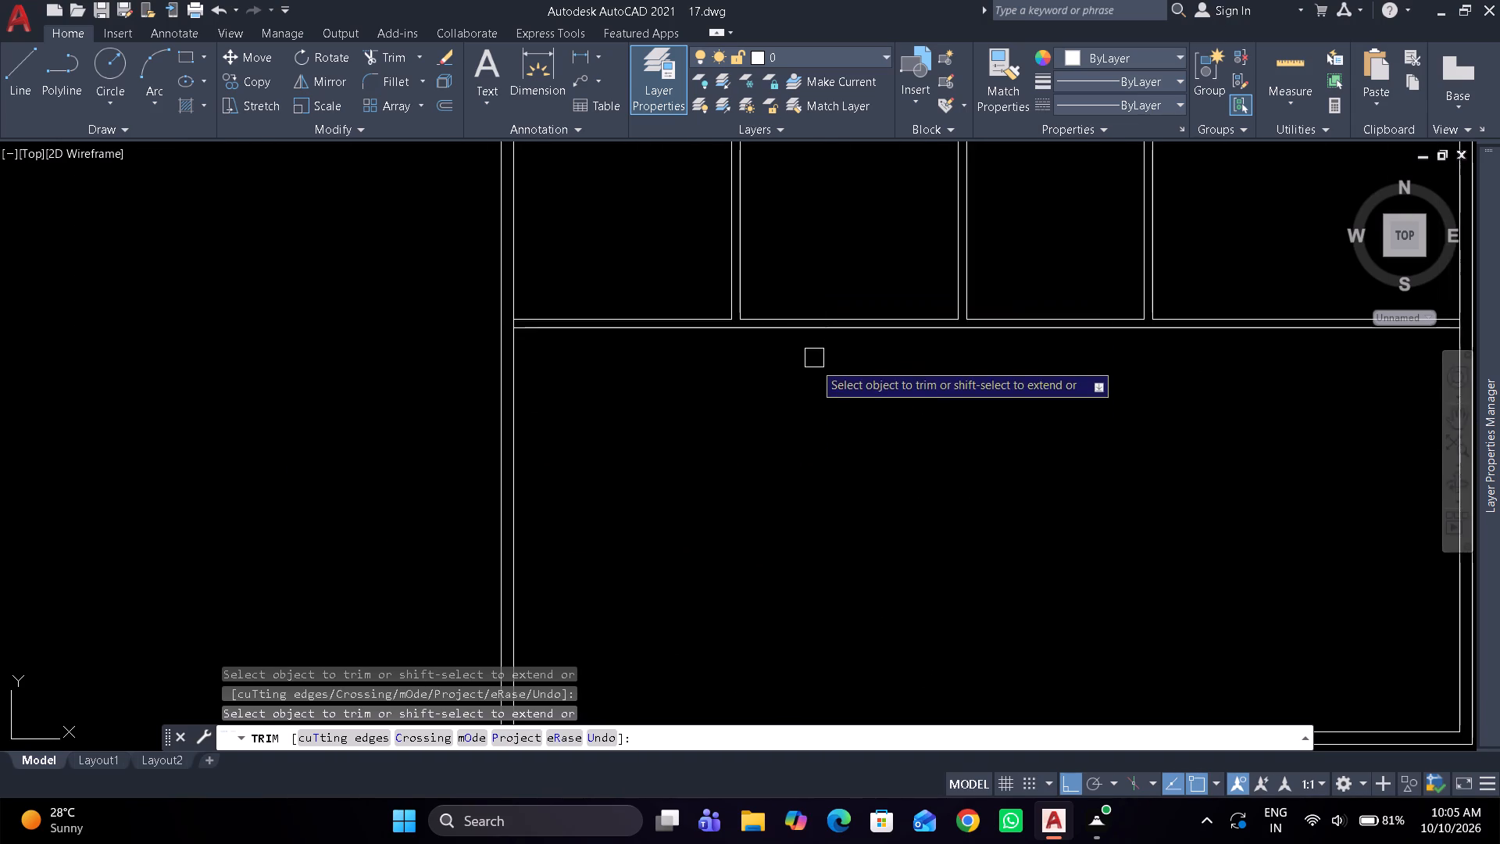
{"action": "scroll", "coordinate": [814, 385], "scroll_direction": "down", "scroll_amount": 2}
{"action": "middle_click_drag", "start_coordinate": [812, 394], "coordinate": [776, 416]}
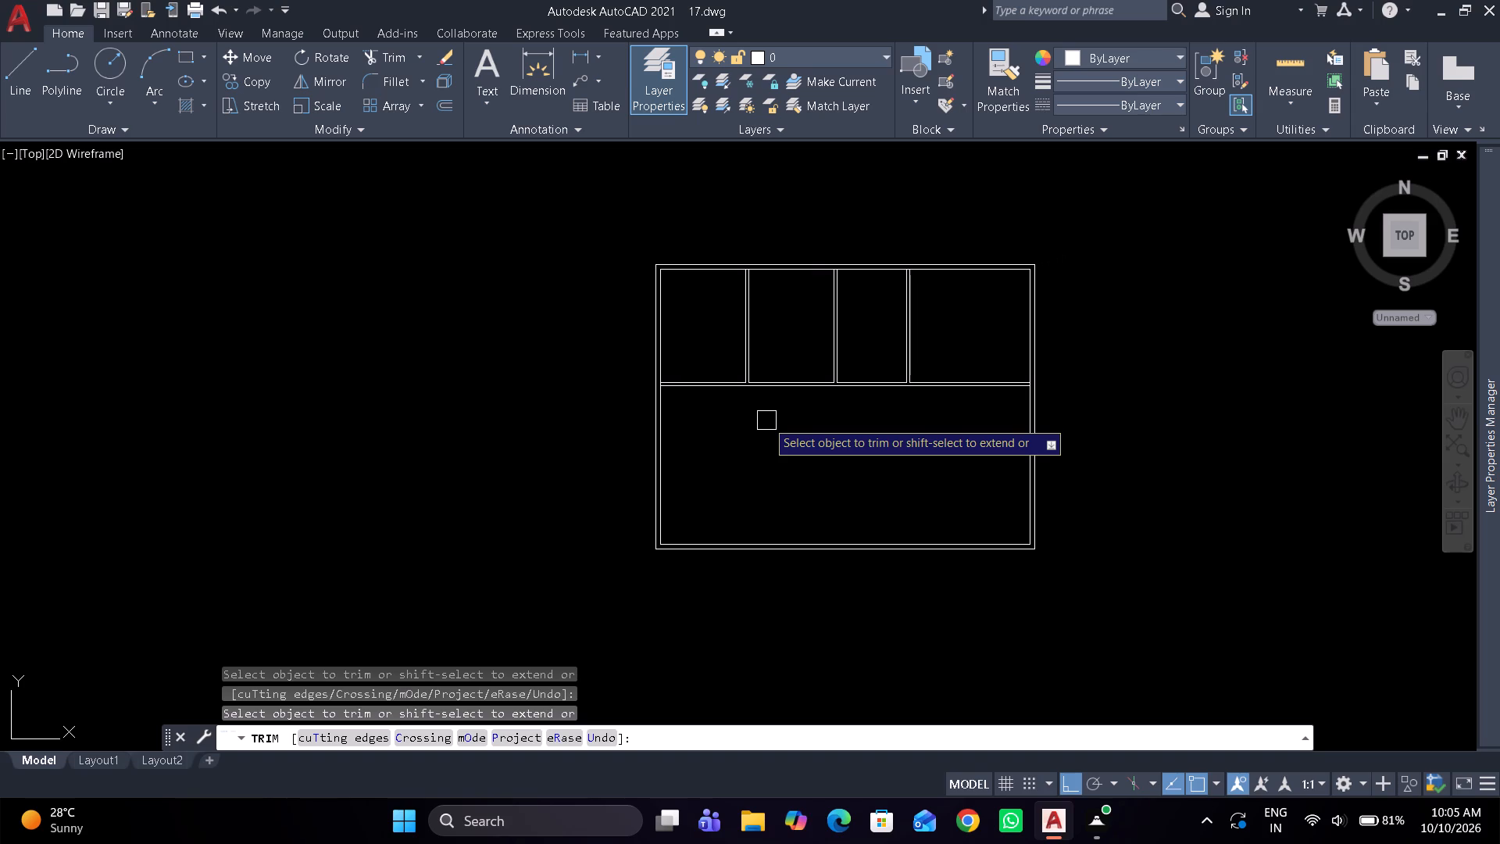
{"action": "key", "text": "Return"}
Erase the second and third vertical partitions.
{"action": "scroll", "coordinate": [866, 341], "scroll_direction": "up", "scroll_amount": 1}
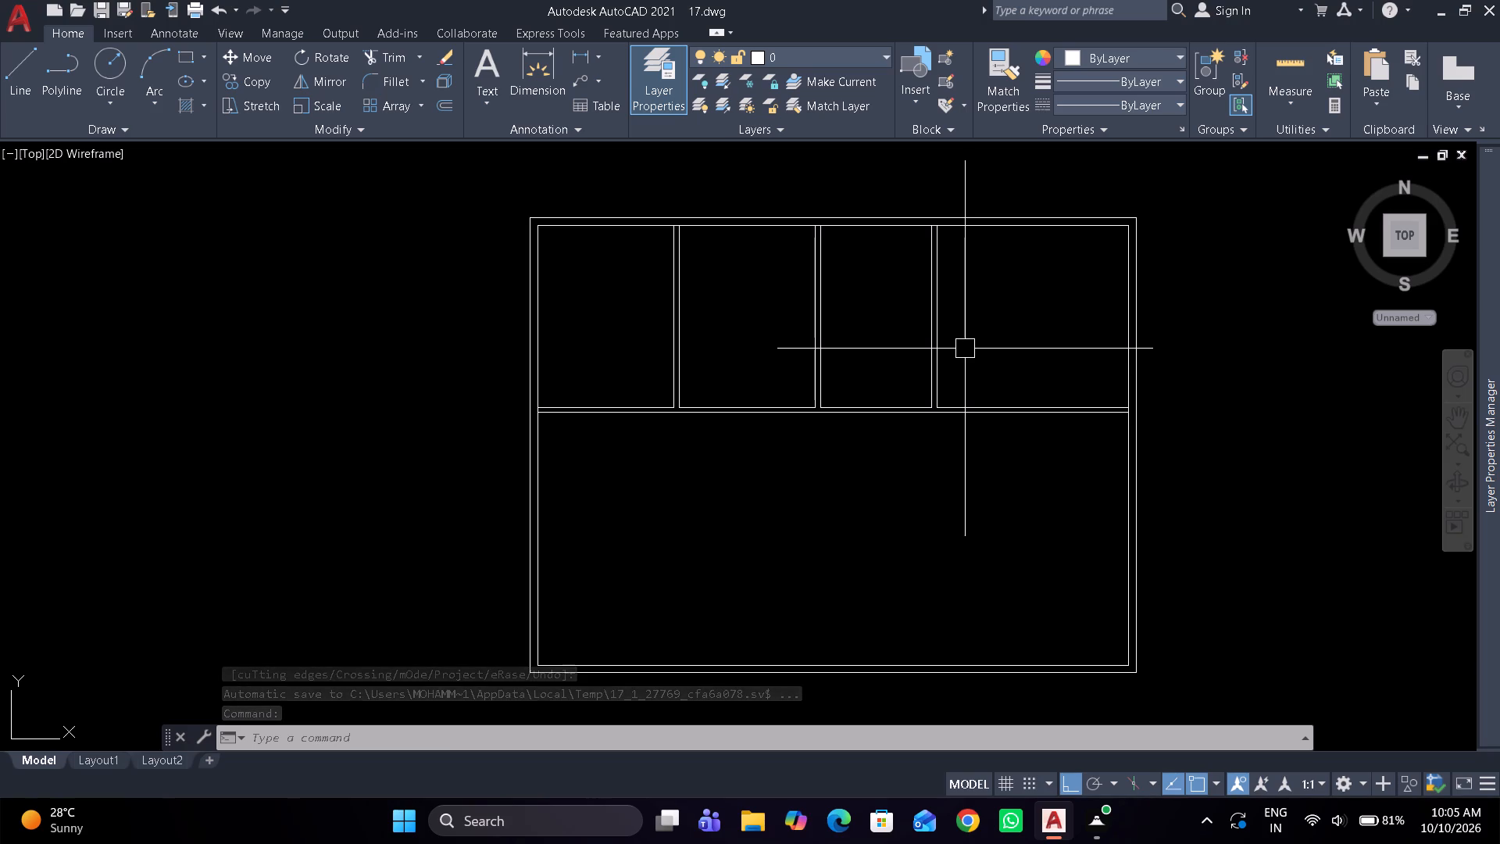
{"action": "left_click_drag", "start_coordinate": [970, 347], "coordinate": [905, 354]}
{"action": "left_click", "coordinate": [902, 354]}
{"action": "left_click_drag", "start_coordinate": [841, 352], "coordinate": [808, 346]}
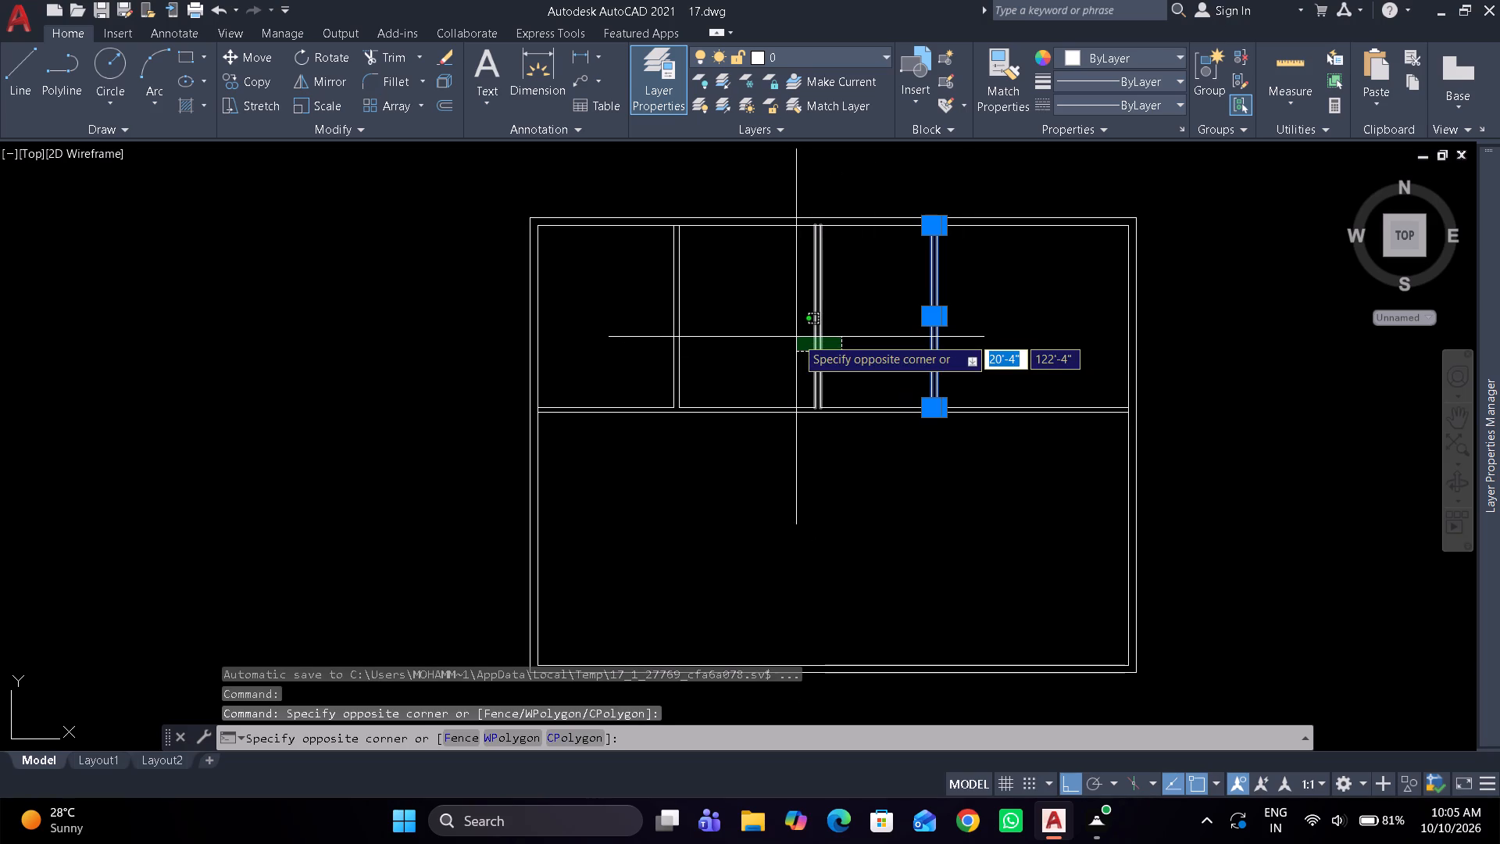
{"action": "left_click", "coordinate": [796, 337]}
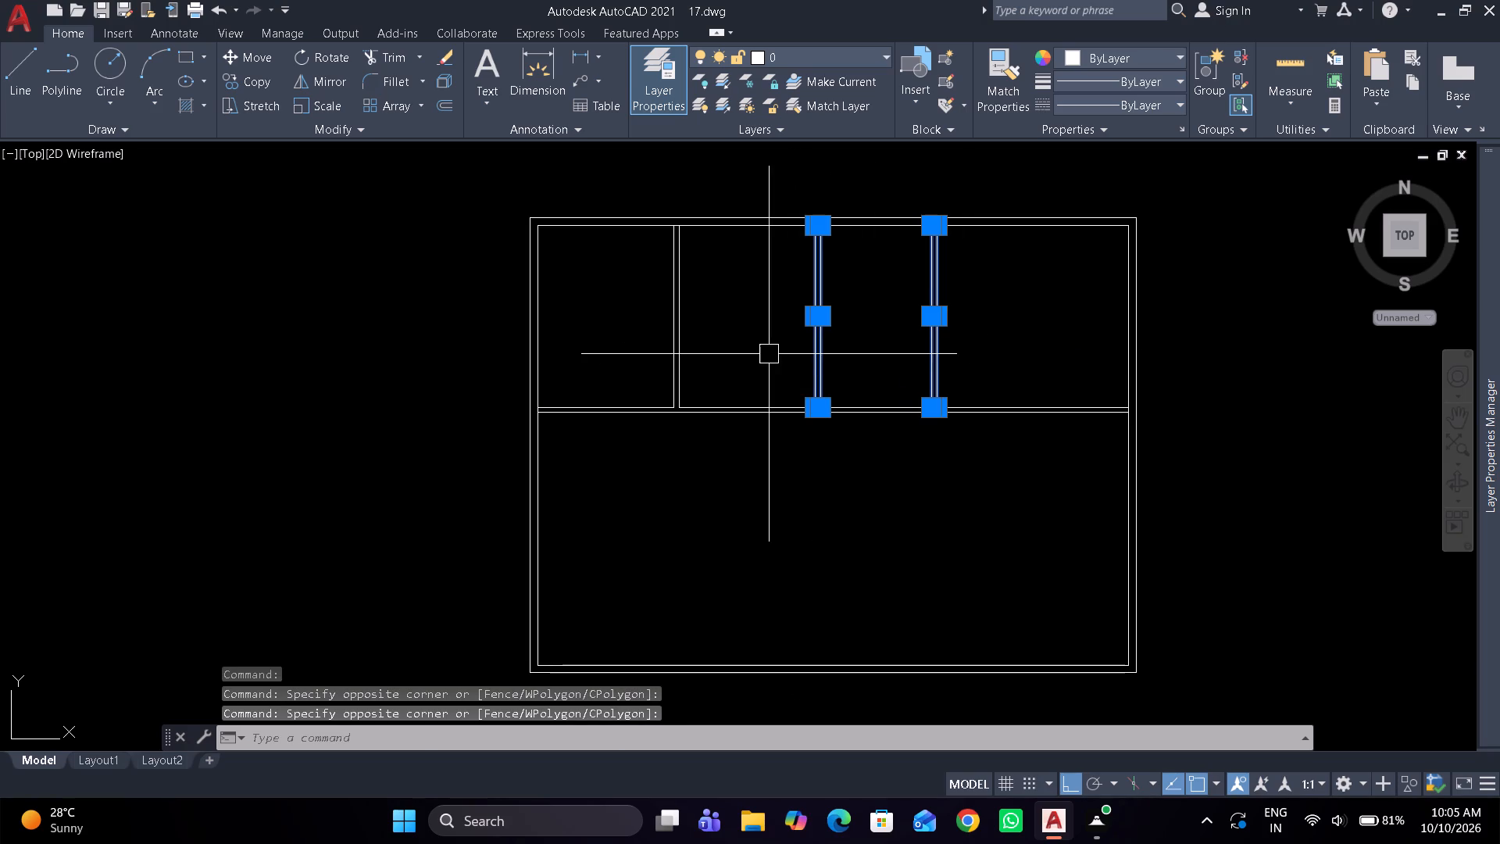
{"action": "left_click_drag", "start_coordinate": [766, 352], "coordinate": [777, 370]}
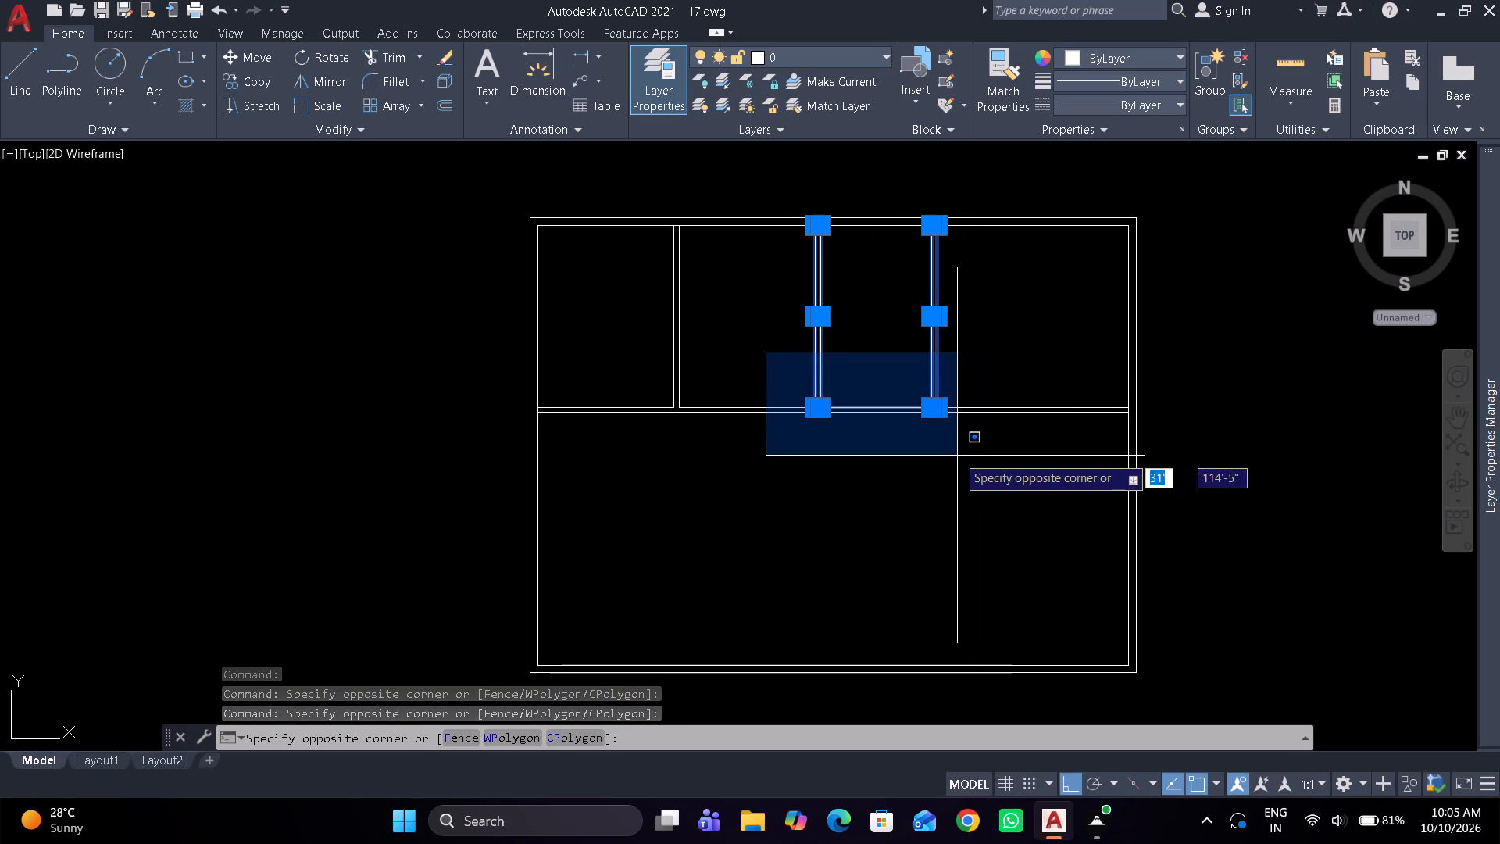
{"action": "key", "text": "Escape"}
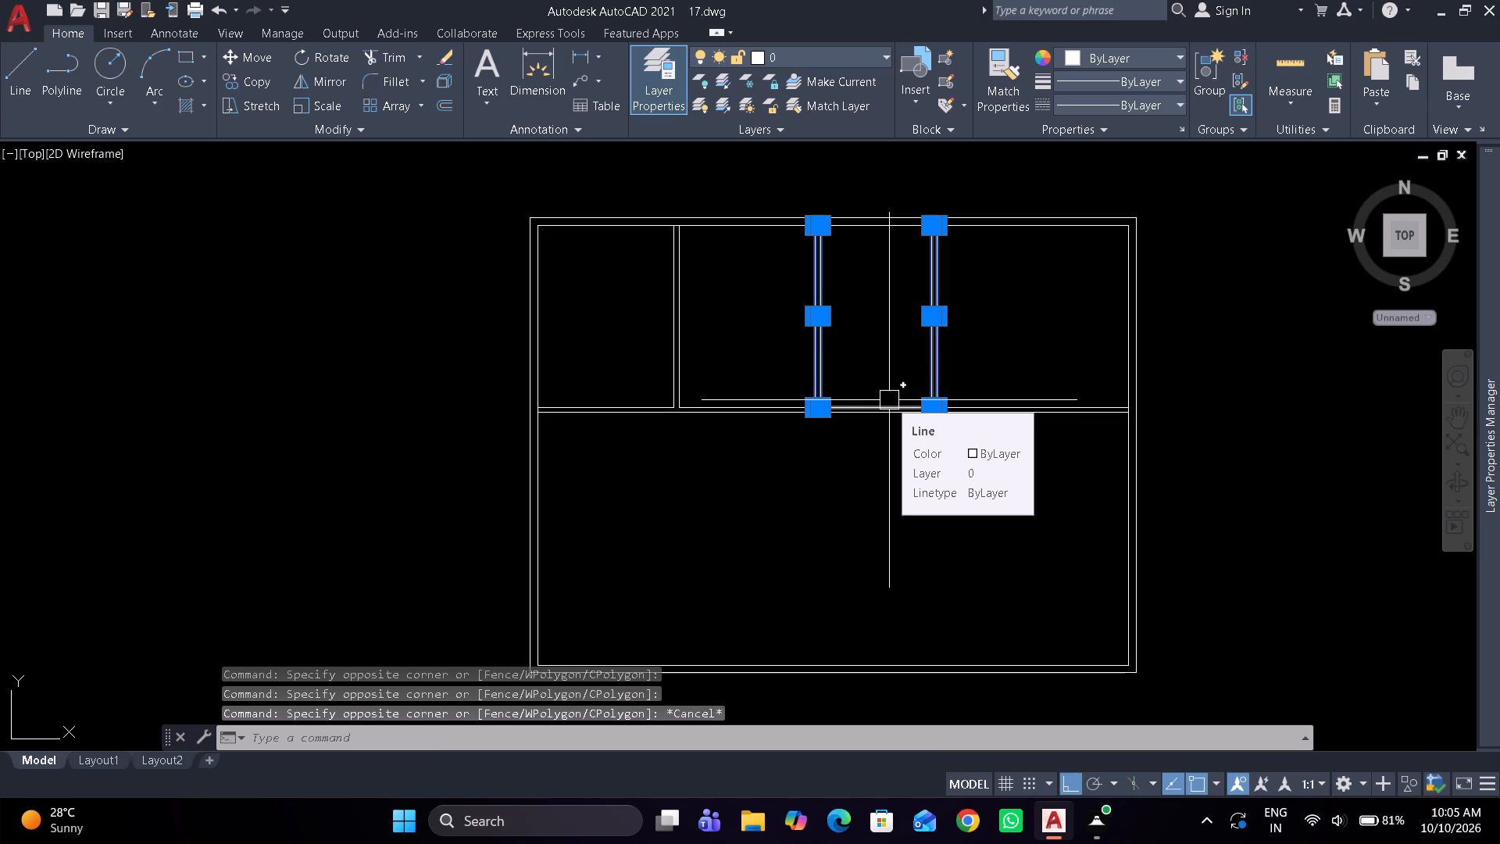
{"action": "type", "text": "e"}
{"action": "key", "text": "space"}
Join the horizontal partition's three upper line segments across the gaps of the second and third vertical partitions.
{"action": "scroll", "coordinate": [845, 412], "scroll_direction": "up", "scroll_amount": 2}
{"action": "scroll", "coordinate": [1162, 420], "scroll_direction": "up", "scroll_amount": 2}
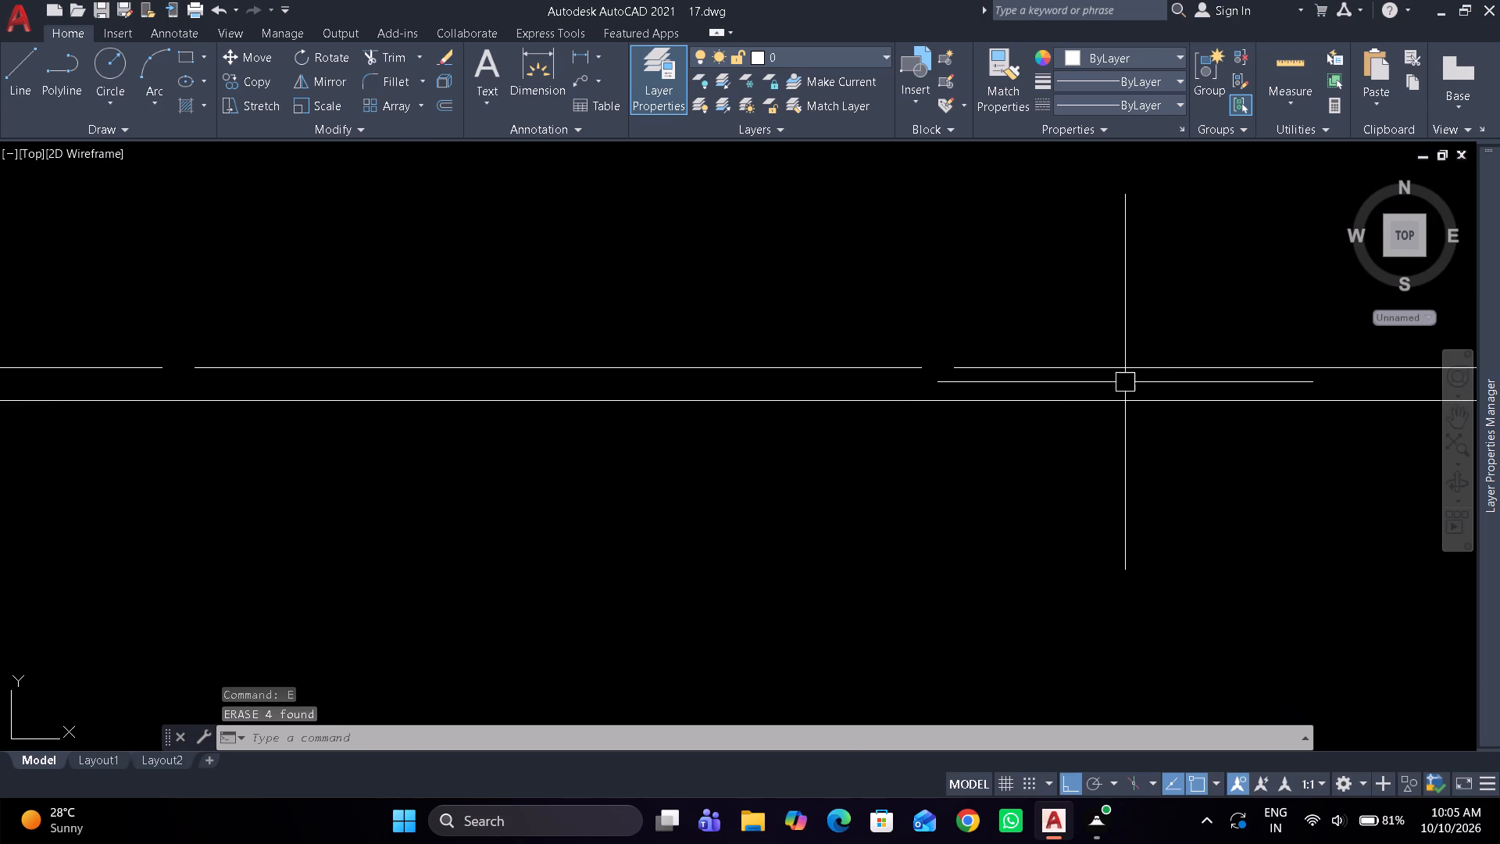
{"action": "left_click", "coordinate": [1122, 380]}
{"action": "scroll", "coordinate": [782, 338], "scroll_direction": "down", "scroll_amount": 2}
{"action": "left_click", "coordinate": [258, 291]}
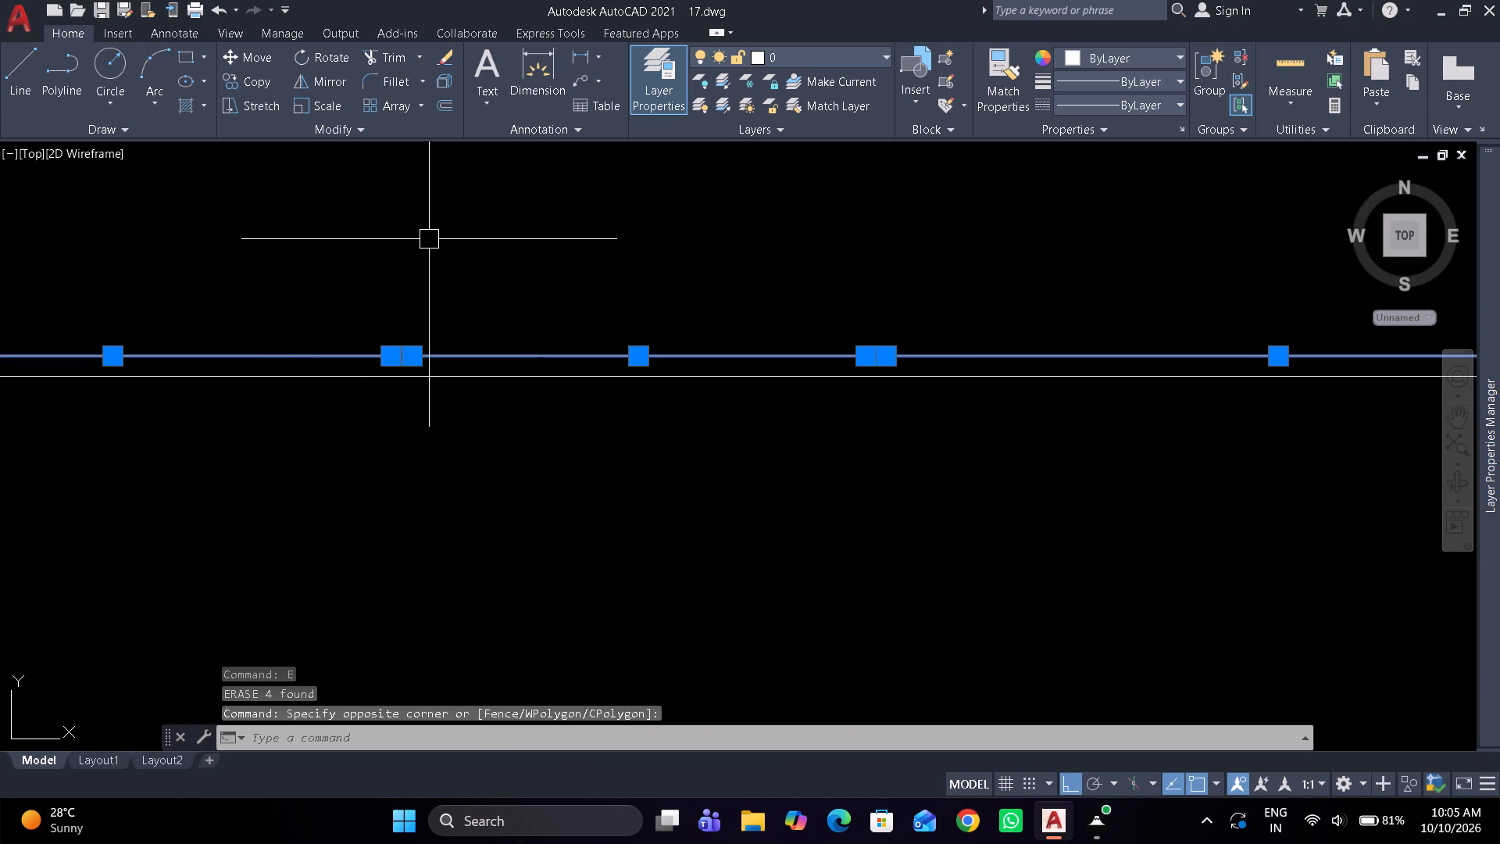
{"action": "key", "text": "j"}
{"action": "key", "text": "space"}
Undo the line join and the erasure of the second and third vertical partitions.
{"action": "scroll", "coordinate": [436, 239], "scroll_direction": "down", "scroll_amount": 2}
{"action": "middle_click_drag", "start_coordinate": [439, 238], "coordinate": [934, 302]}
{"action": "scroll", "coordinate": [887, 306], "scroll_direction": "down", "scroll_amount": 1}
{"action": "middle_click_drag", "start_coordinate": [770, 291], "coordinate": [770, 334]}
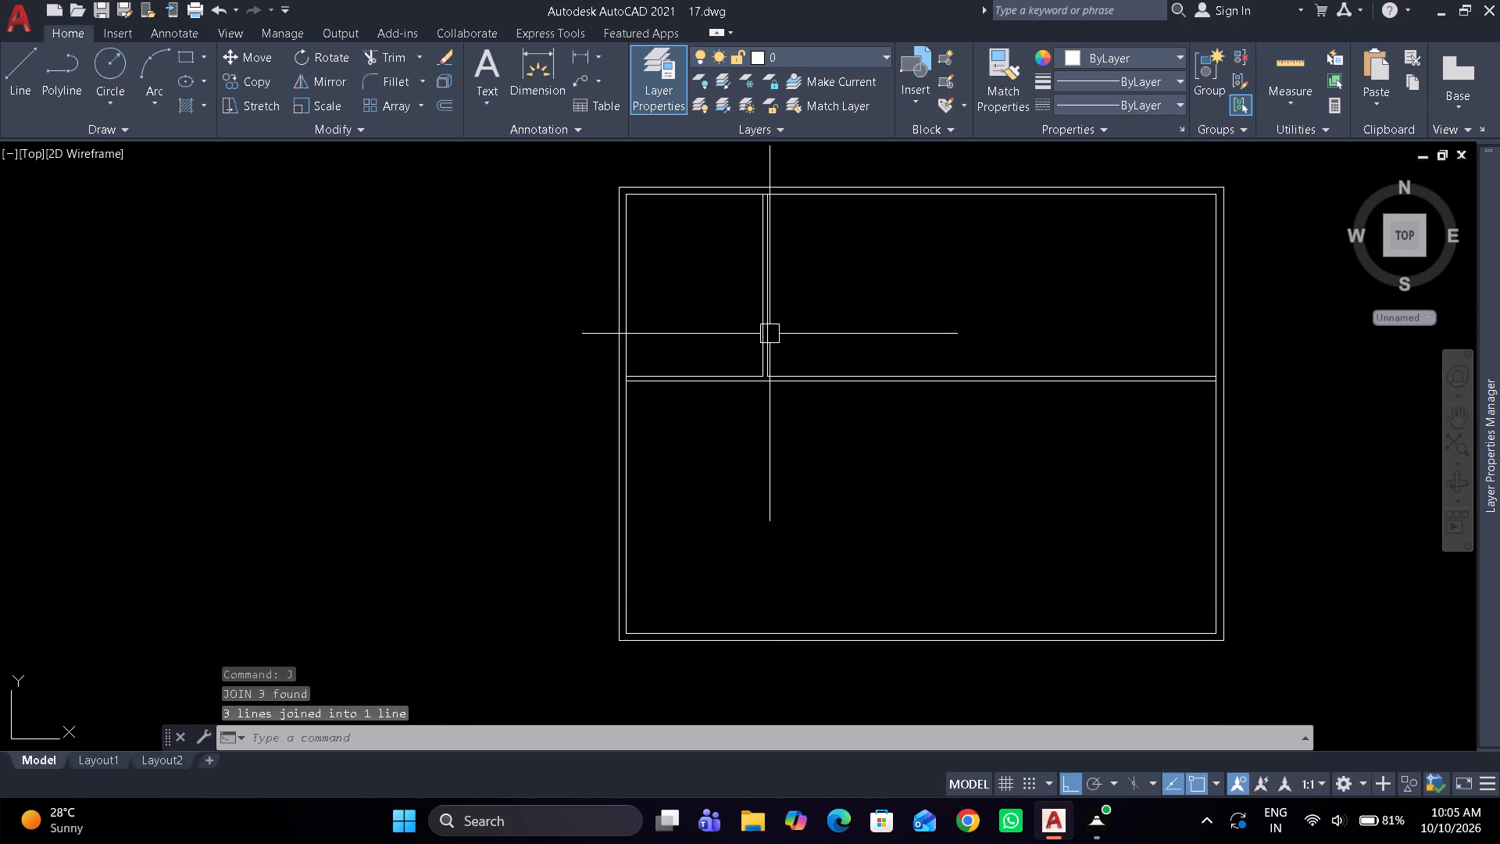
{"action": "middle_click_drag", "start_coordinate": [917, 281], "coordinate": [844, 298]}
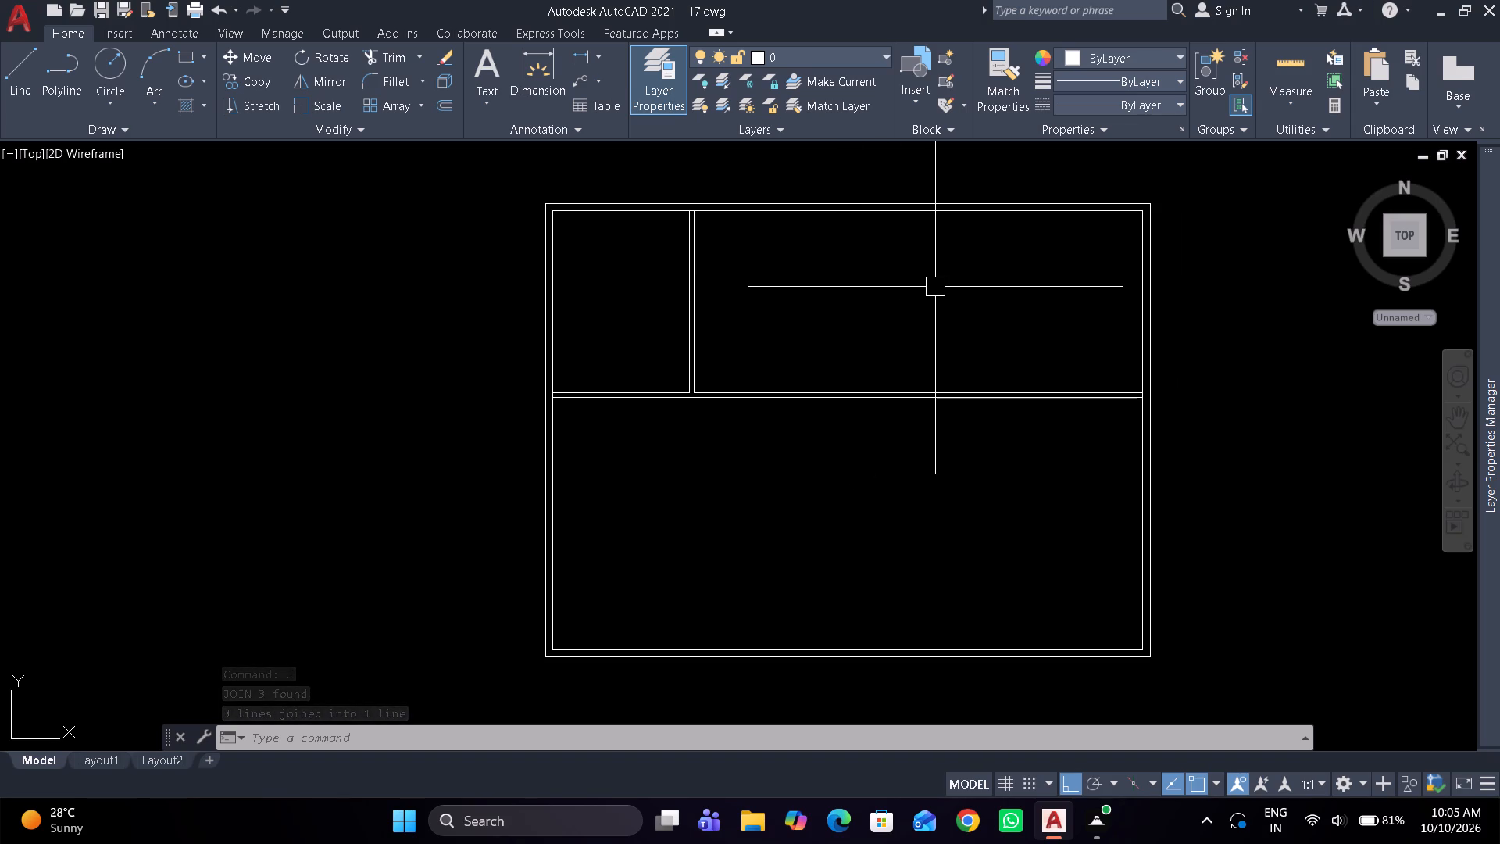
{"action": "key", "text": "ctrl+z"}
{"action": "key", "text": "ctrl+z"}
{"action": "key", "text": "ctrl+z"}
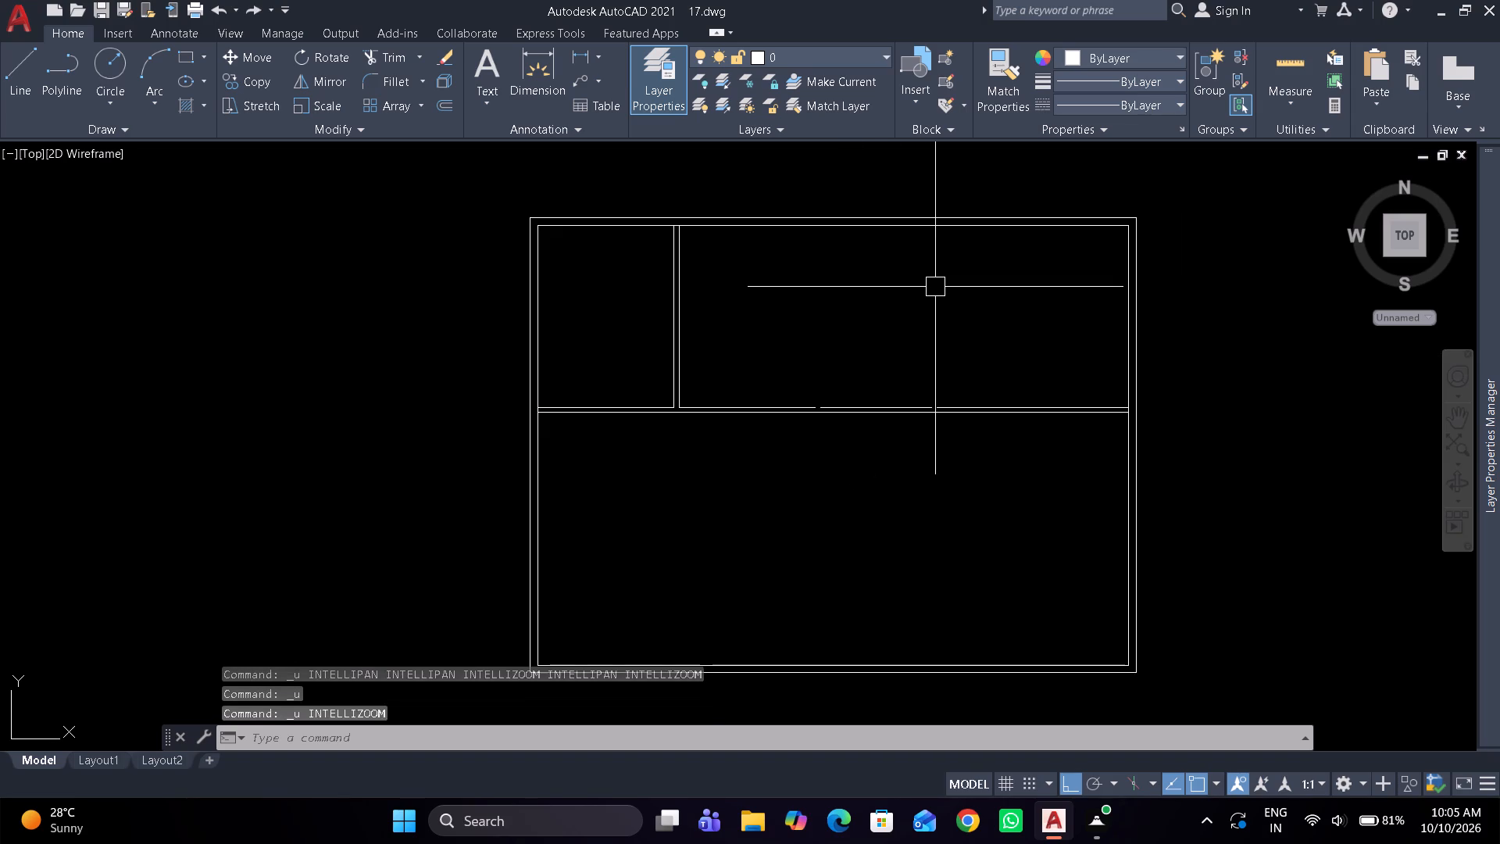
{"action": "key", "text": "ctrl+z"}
Erase both lines of the second vertical partition only.
{"action": "left_click_drag", "start_coordinate": [857, 327], "coordinate": [755, 341]}
{"action": "left_click", "coordinate": [755, 341]}
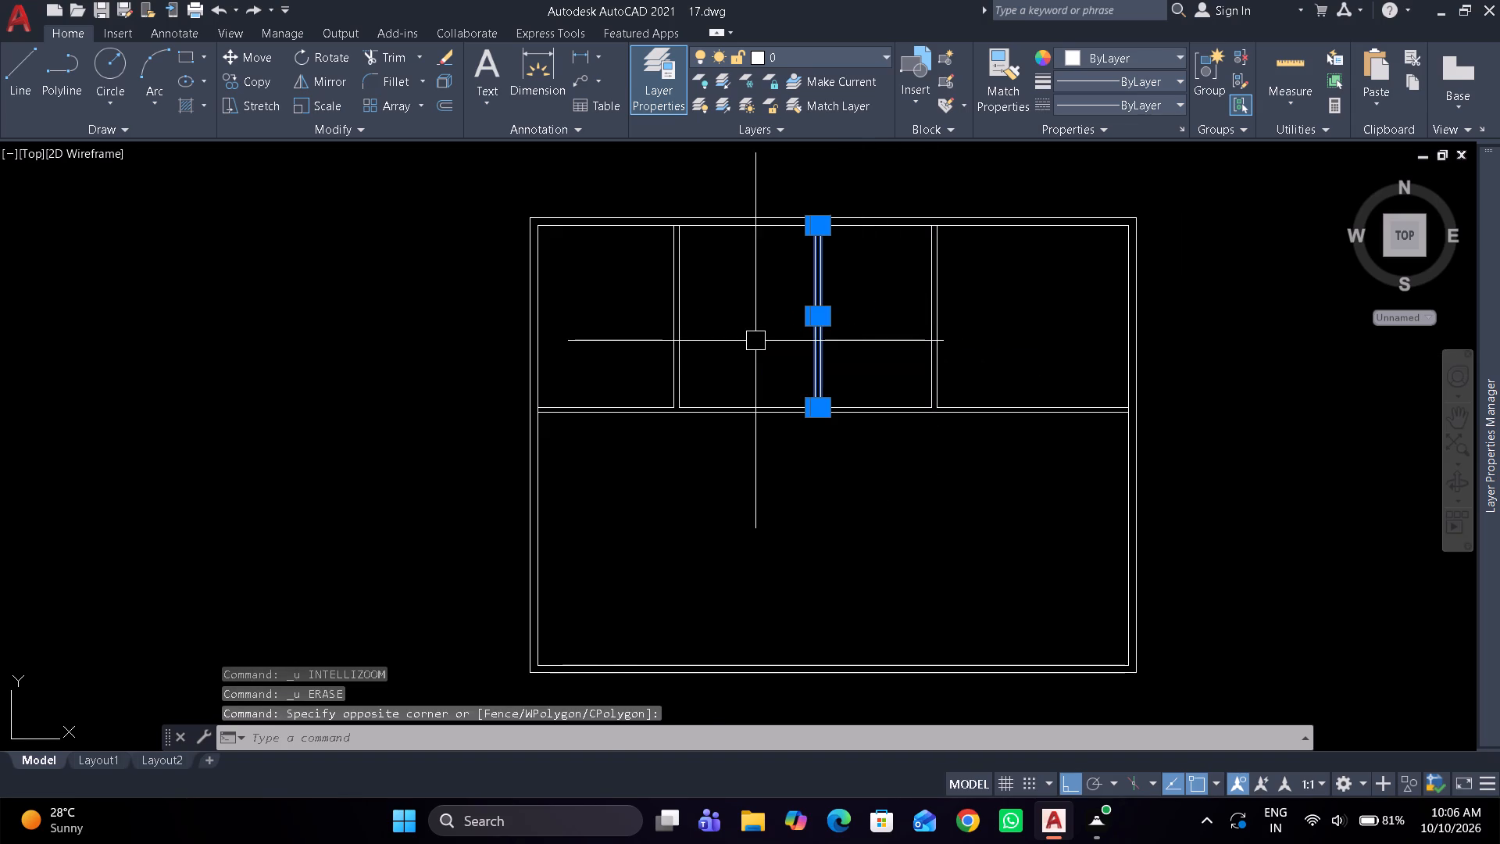
{"action": "type", "text": "e"}
{"action": "key", "text": "space"}
Join the horizontal partition's two upper line segments across the gap at the erased partition.
{"action": "scroll", "coordinate": [804, 377], "scroll_direction": "up", "scroll_amount": 4}
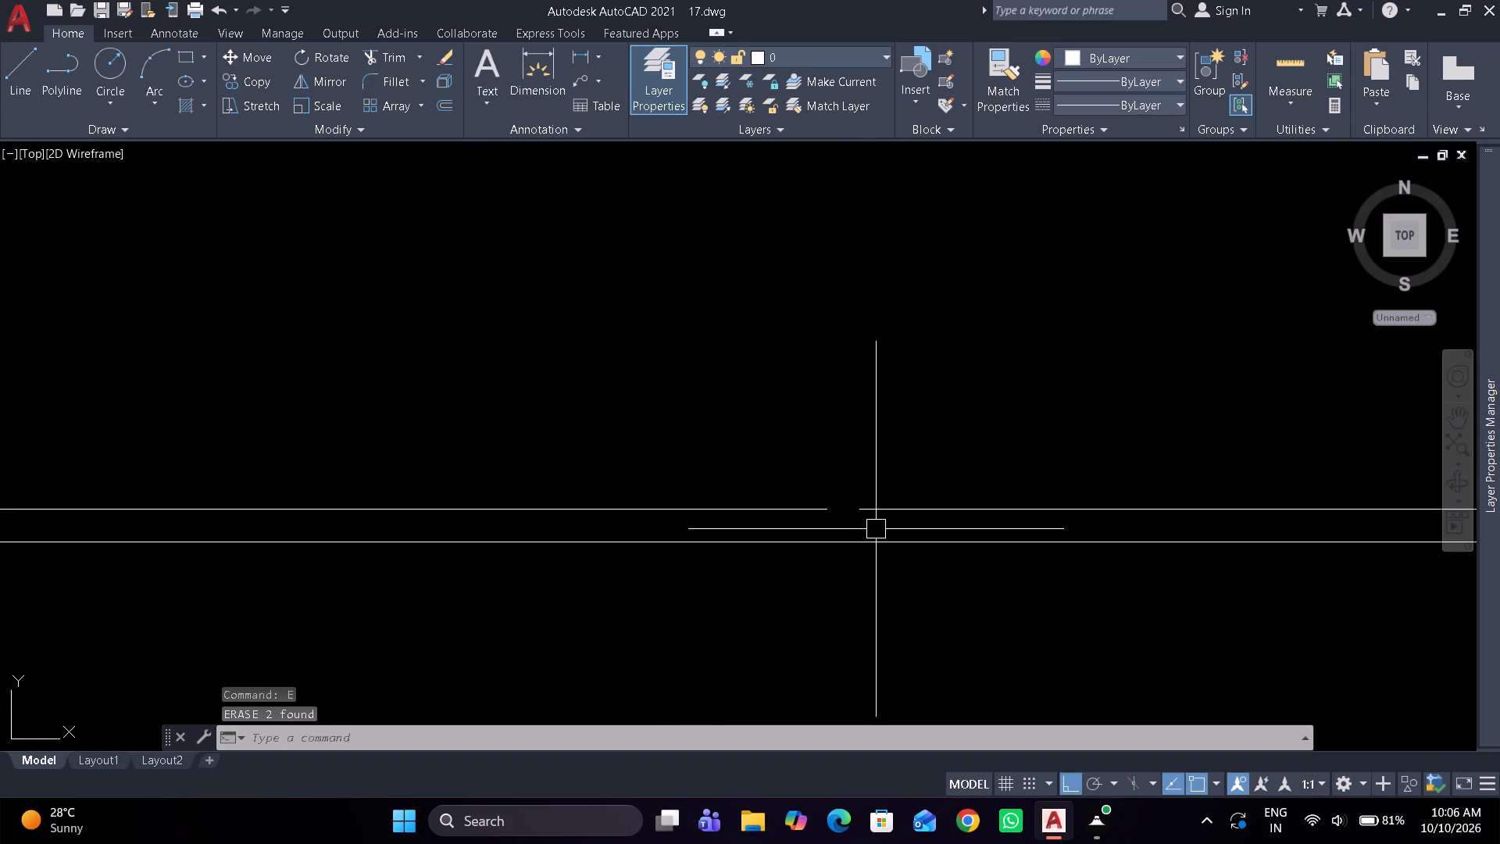
{"action": "left_click_drag", "start_coordinate": [876, 530], "coordinate": [821, 475]}
{"action": "left_click", "coordinate": [740, 385]}
{"action": "type", "text": "j"}
{"action": "key", "text": "space"}
{"action": "scroll", "coordinate": [767, 347], "scroll_direction": "down", "scroll_amount": 4}
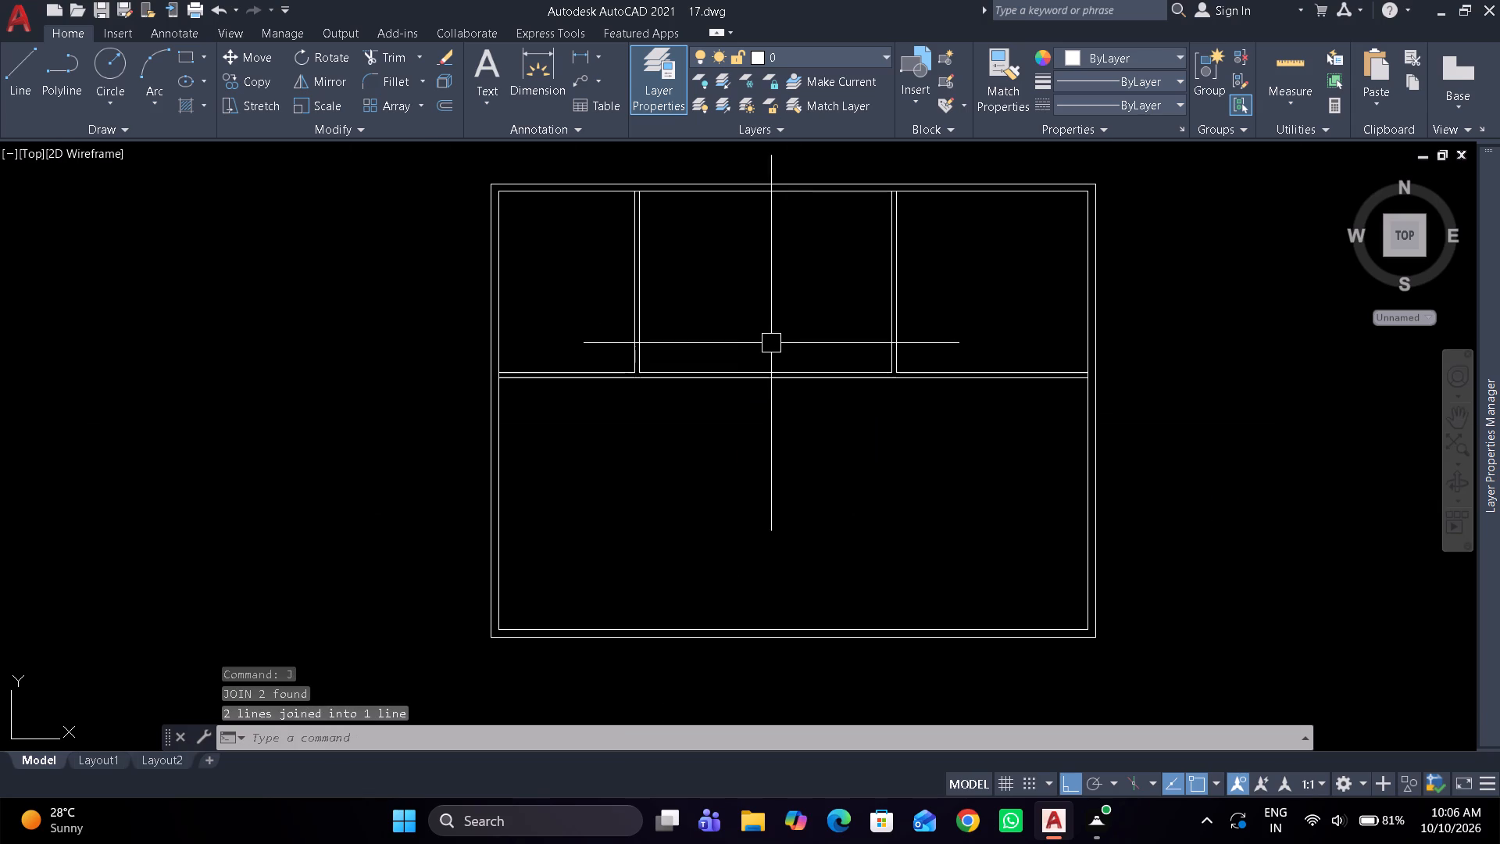
Offset the left line of the vertical partition nearest the right wall 5' to the left.
{"action": "scroll", "coordinate": [802, 307], "scroll_direction": "up", "scroll_amount": 1}
{"action": "type", "text": "o"}
{"action": "key", "text": "space"}
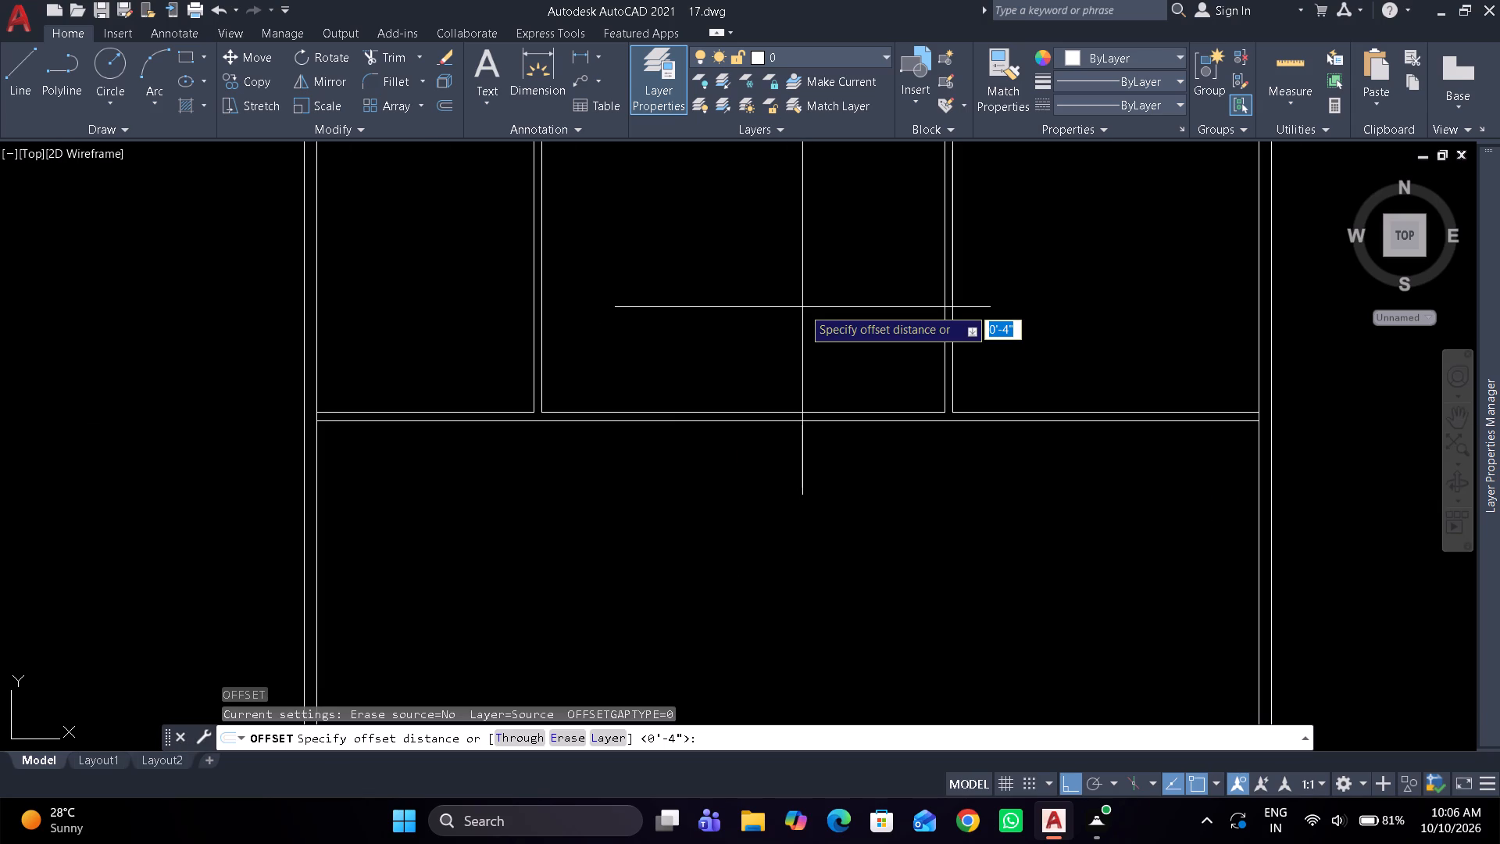
{"action": "type", "text": "5'"}
{"action": "key", "text": "Return"}
{"action": "left_click_drag", "start_coordinate": [941, 318], "coordinate": [911, 313]}
{"action": "left_click", "coordinate": [885, 313]}
{"action": "key", "text": "space"}
Offset the new middle partition line 4" to the left to give it thickness.
{"action": "key", "text": "space"}
{"action": "type", "text": "4\""}
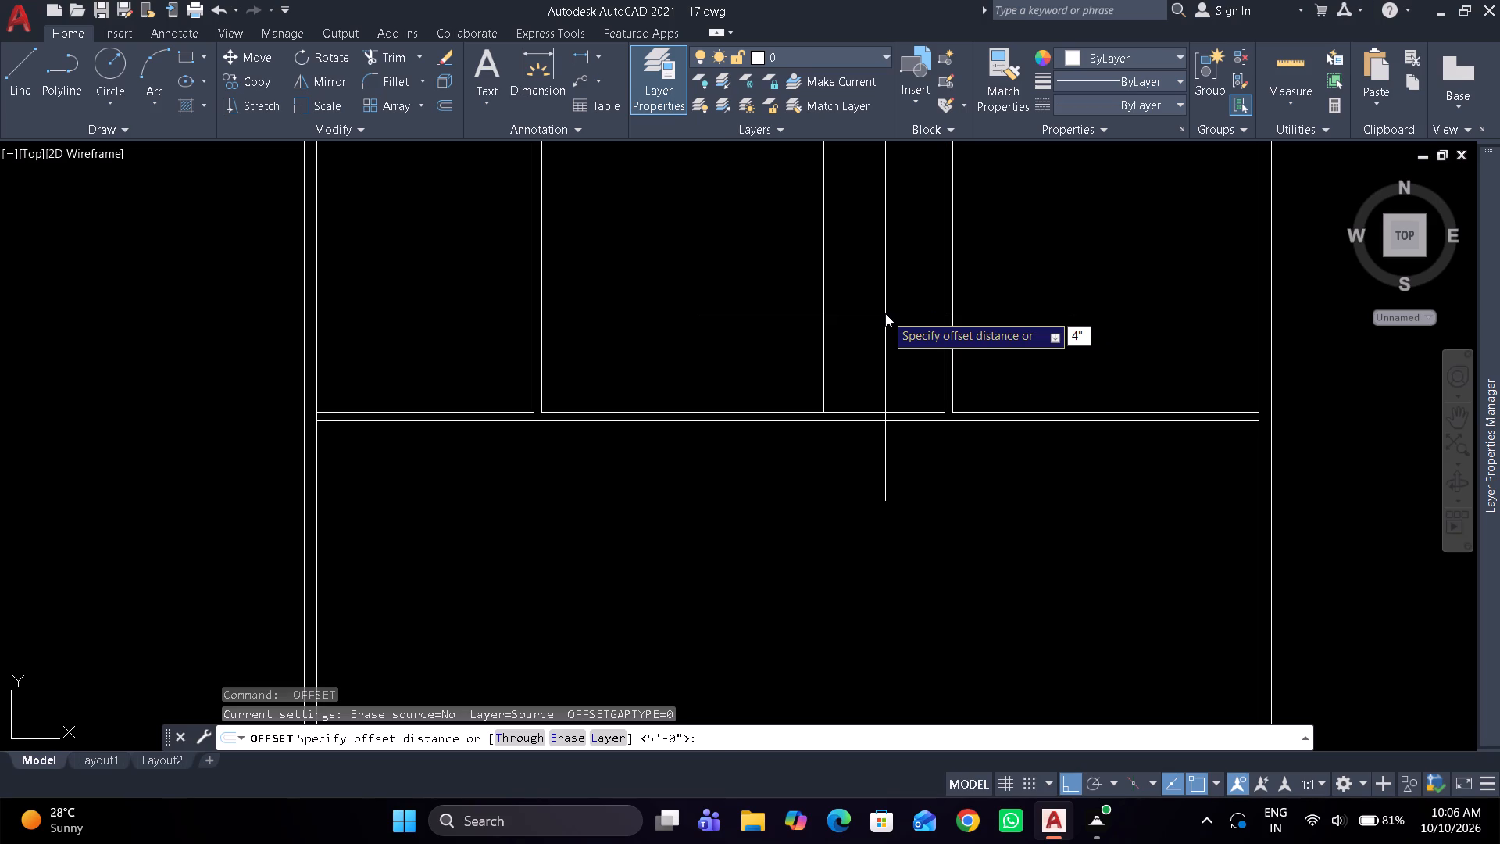
{"action": "key", "text": "space"}
{"action": "left_click_drag", "start_coordinate": [816, 309], "coordinate": [744, 320]}
{"action": "left_click", "coordinate": [694, 322]}
{"action": "key", "text": "space"}
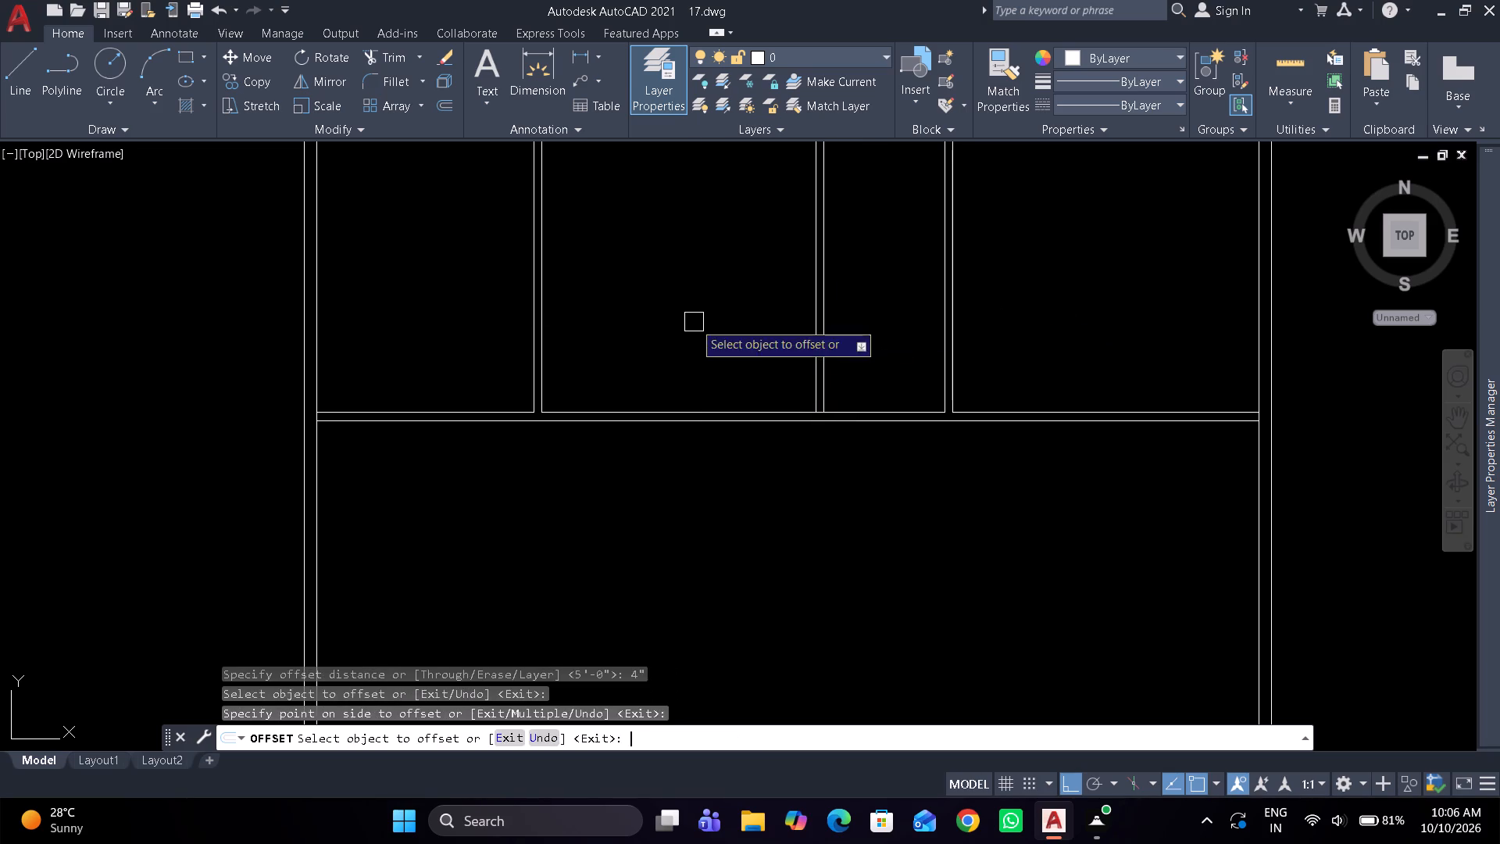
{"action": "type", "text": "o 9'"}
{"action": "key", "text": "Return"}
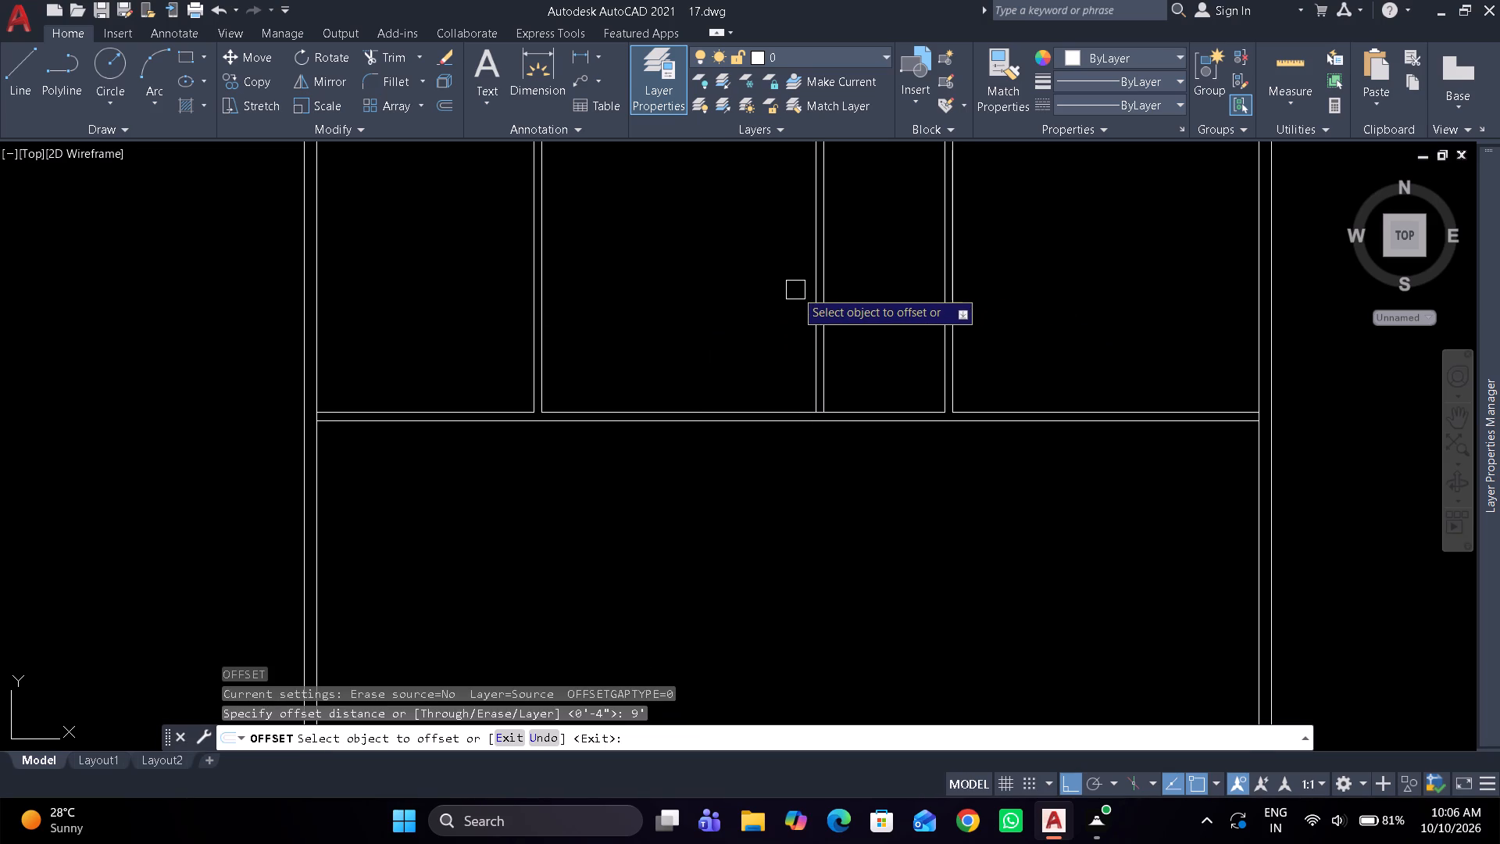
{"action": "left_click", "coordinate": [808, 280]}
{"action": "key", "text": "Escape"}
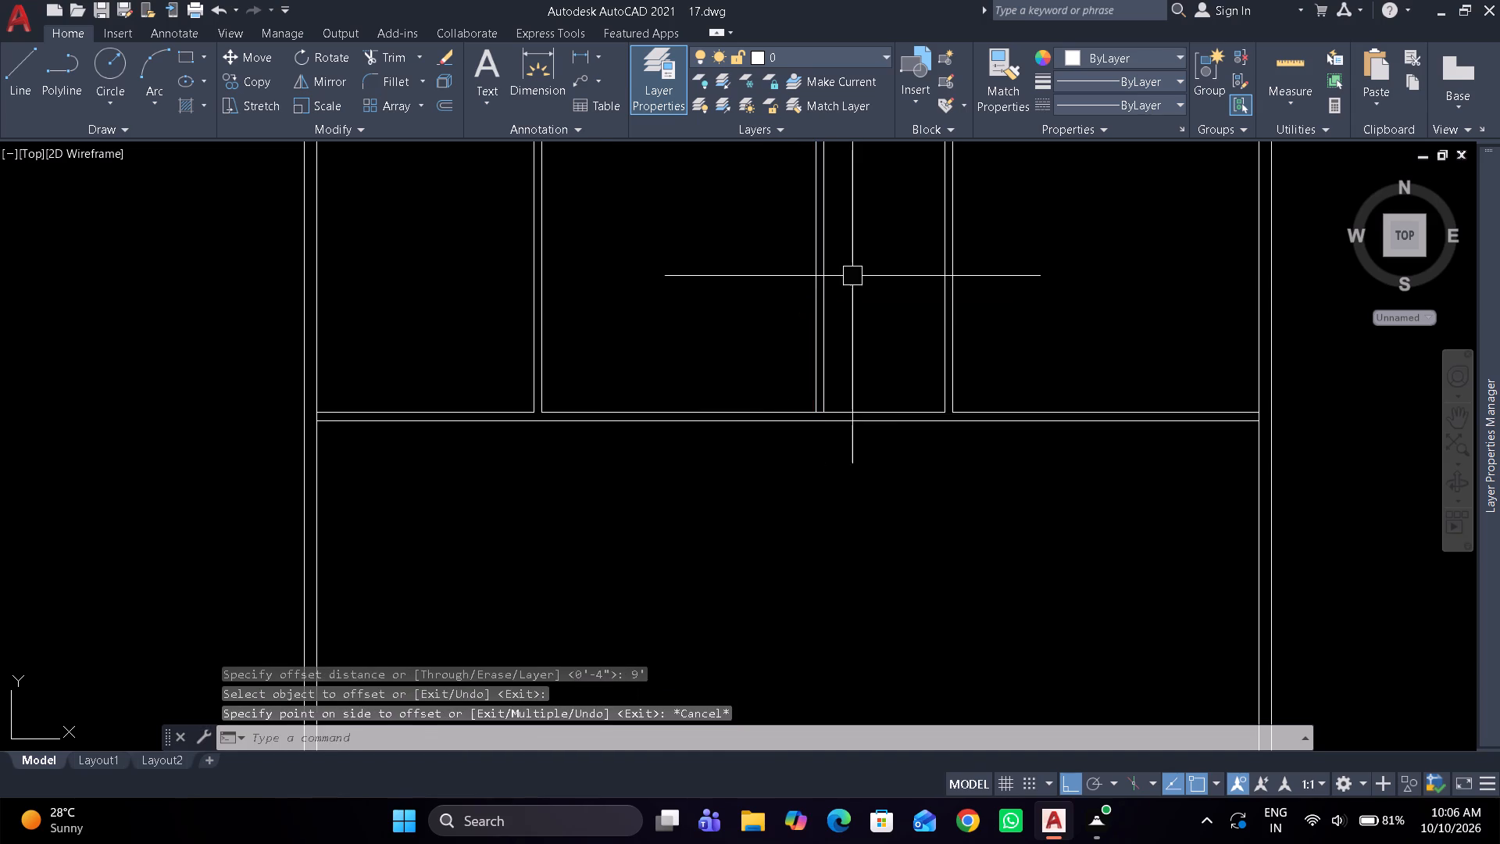
Move both lines of the middle vertical partition 1' to the right.
{"action": "left_click_drag", "start_coordinate": [852, 276], "coordinate": [767, 304]}
{"action": "left_click", "coordinate": [762, 304]}
{"action": "key", "text": "m"}
{"action": "key", "text": "space"}
{"action": "scroll", "coordinate": [787, 375], "scroll_direction": "up", "scroll_amount": 4}
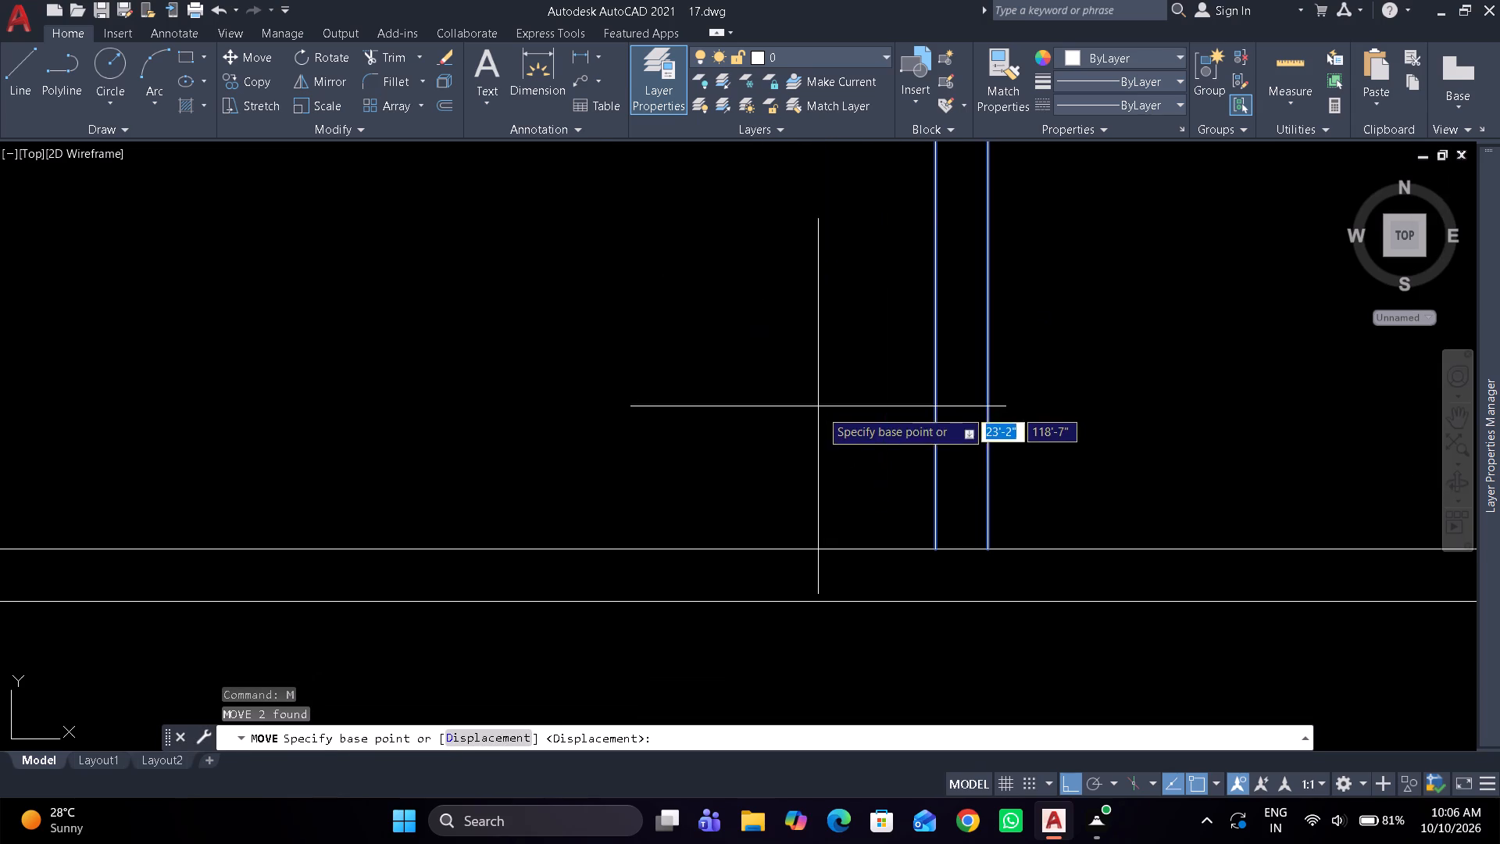
{"action": "left_click_drag", "start_coordinate": [986, 548], "coordinate": [1002, 544]}
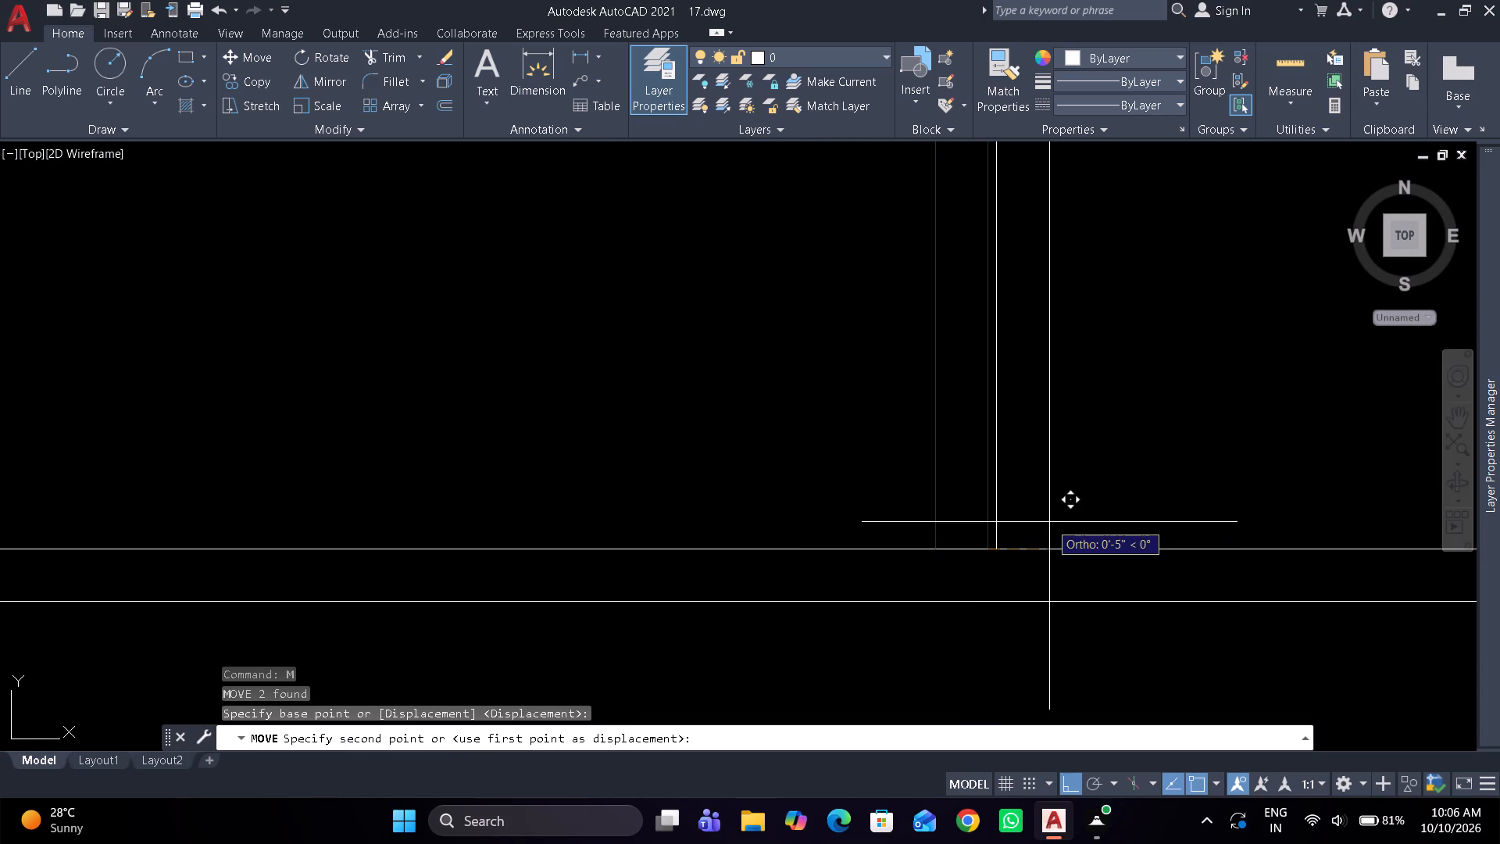
{"action": "type", "text": "1'"}
{"action": "key", "text": "Return"}
{"action": "scroll", "coordinate": [927, 388], "scroll_direction": "down", "scroll_amount": 4}
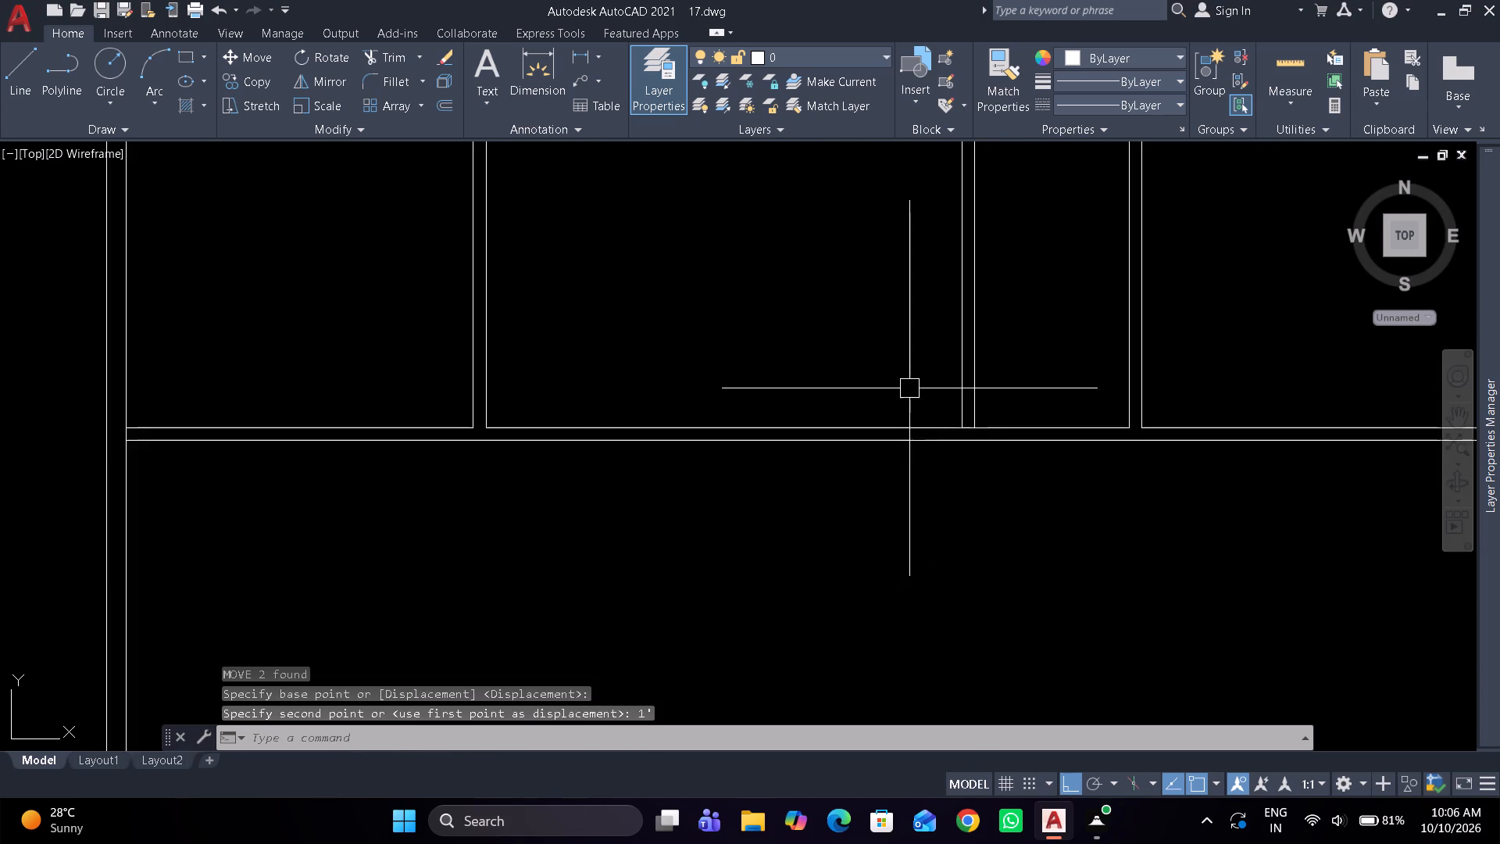
Offset the left line of the moved partition 9' to the left.
{"action": "type", "text": "o"}
{"action": "key", "text": "space"}
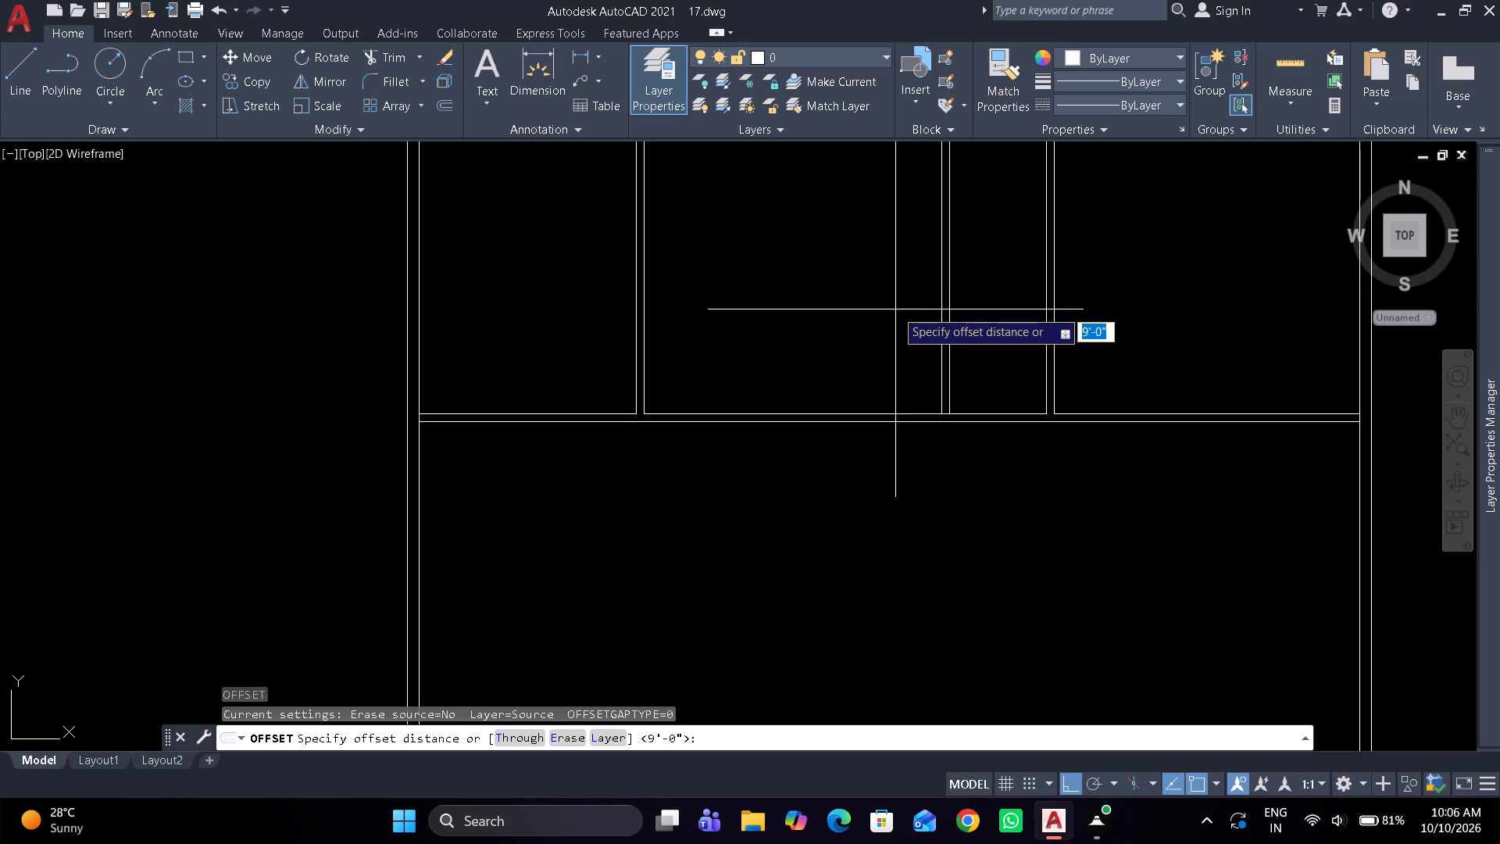
{"action": "key", "text": "space"}
{"action": "left_click", "coordinate": [937, 303]}
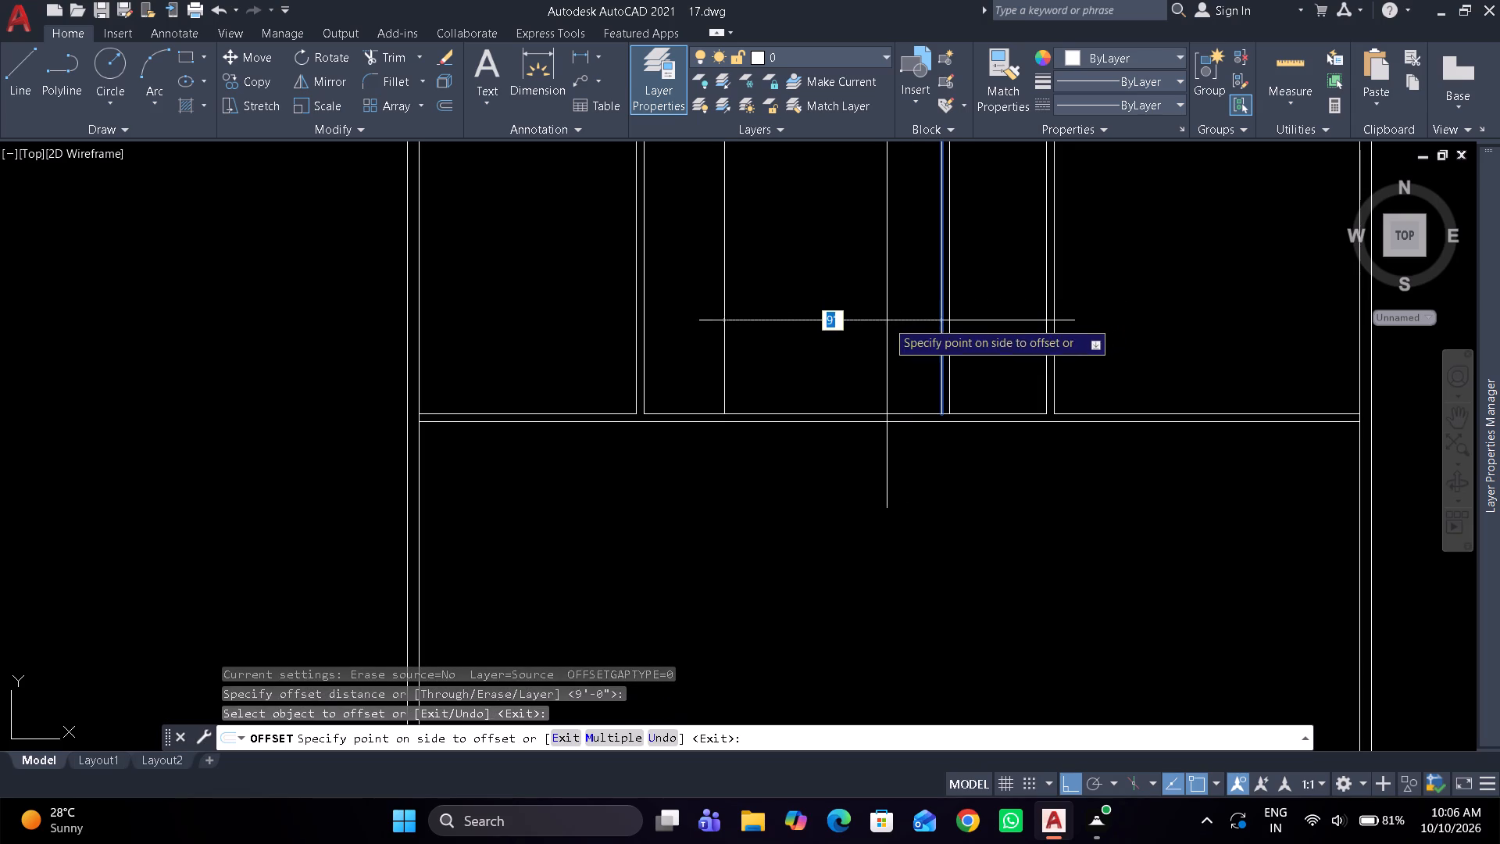
{"action": "left_click", "coordinate": [886, 321]}
{"action": "key", "text": "space"}
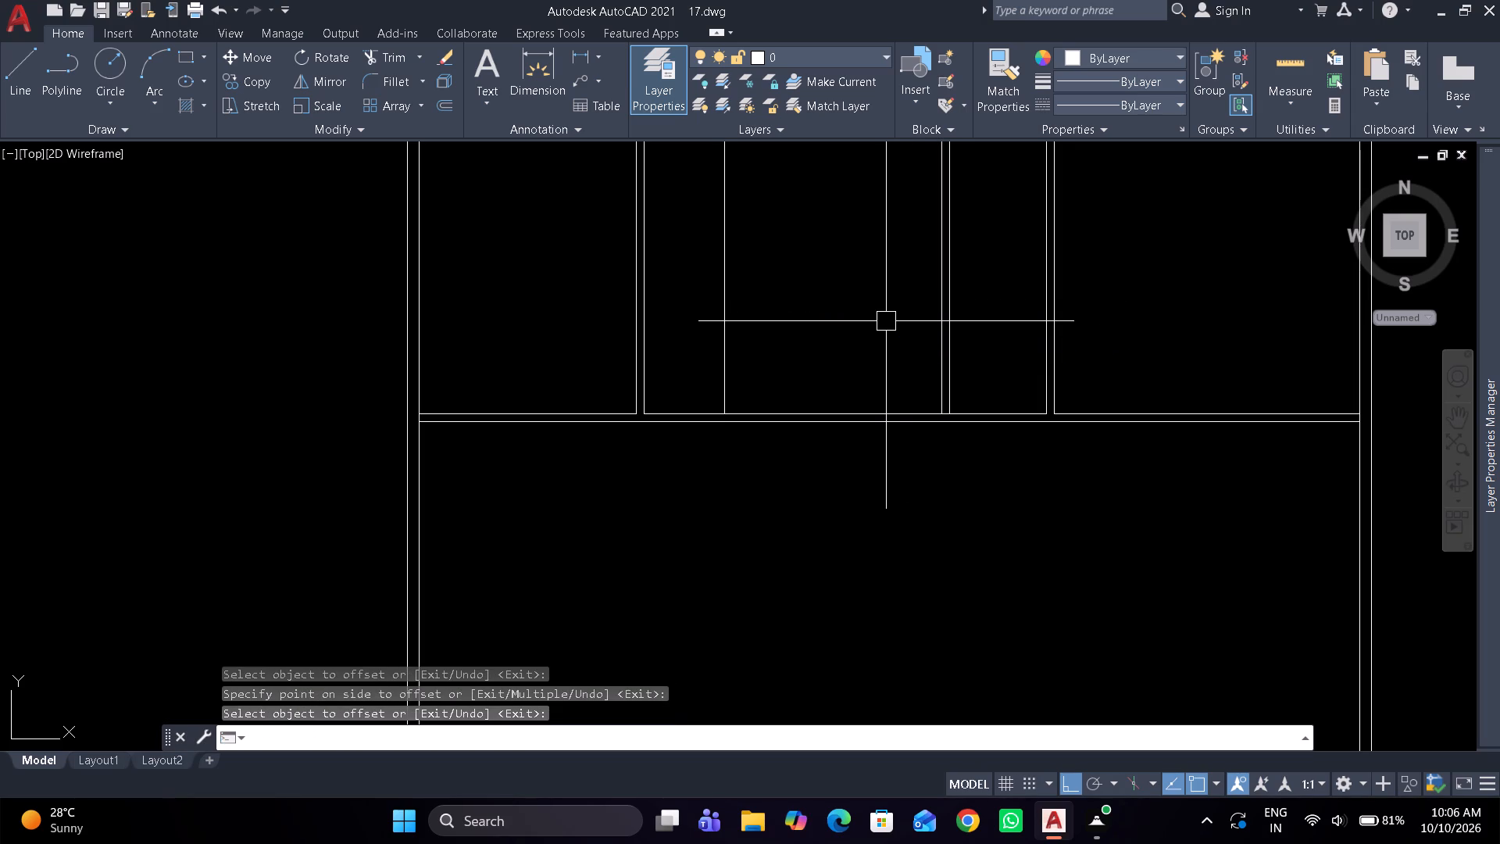
Offset the new partition line 4" to the left to give it thickness.
{"action": "key", "text": "space"}
{"action": "type", "text": "4\""}
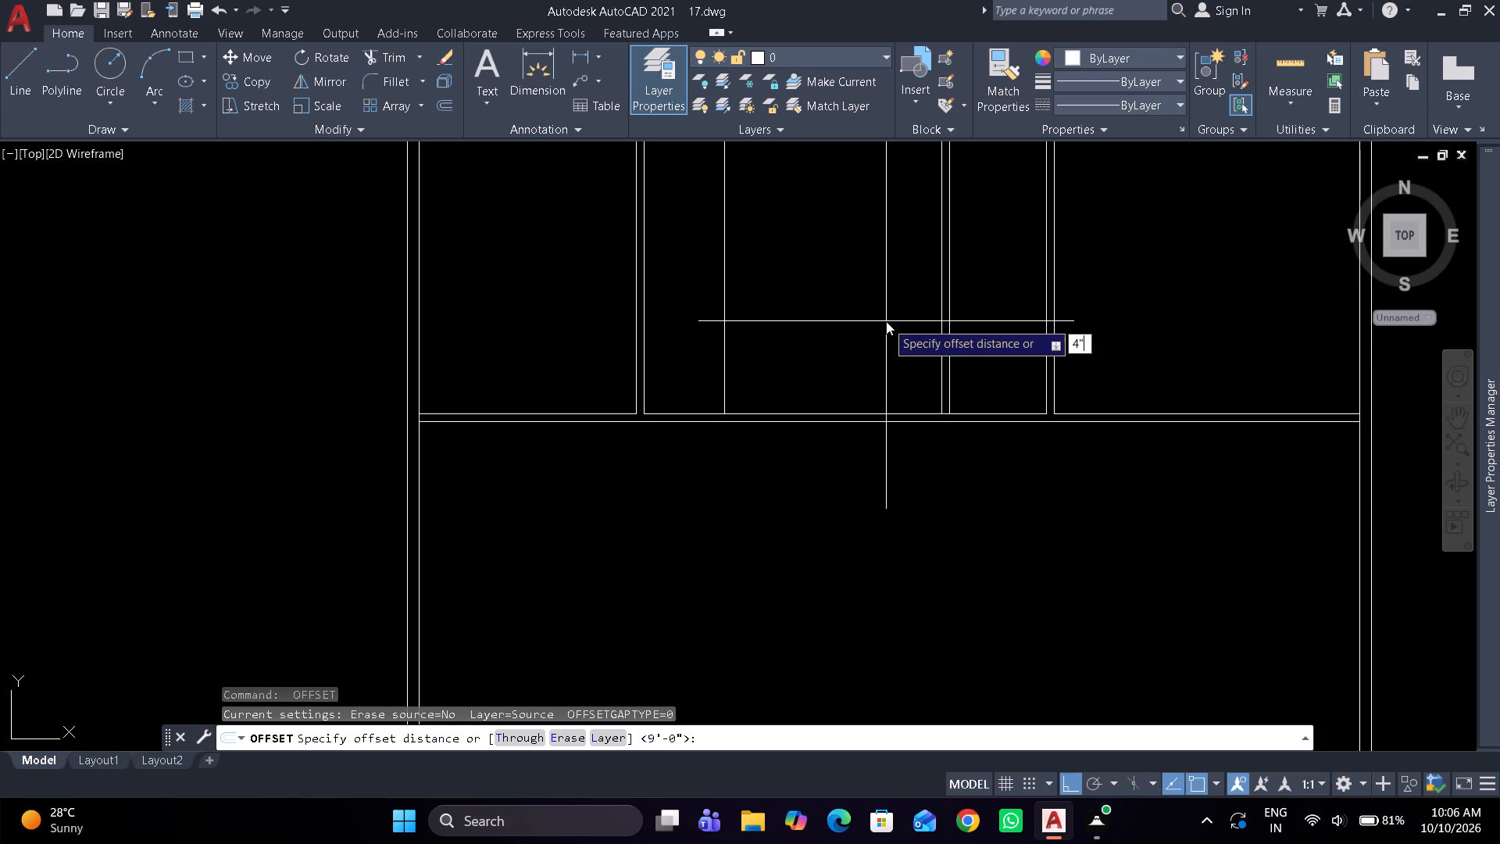
{"action": "key", "text": "space"}
{"action": "left_click", "coordinate": [715, 307]}
{"action": "left_click", "coordinate": [684, 314]}
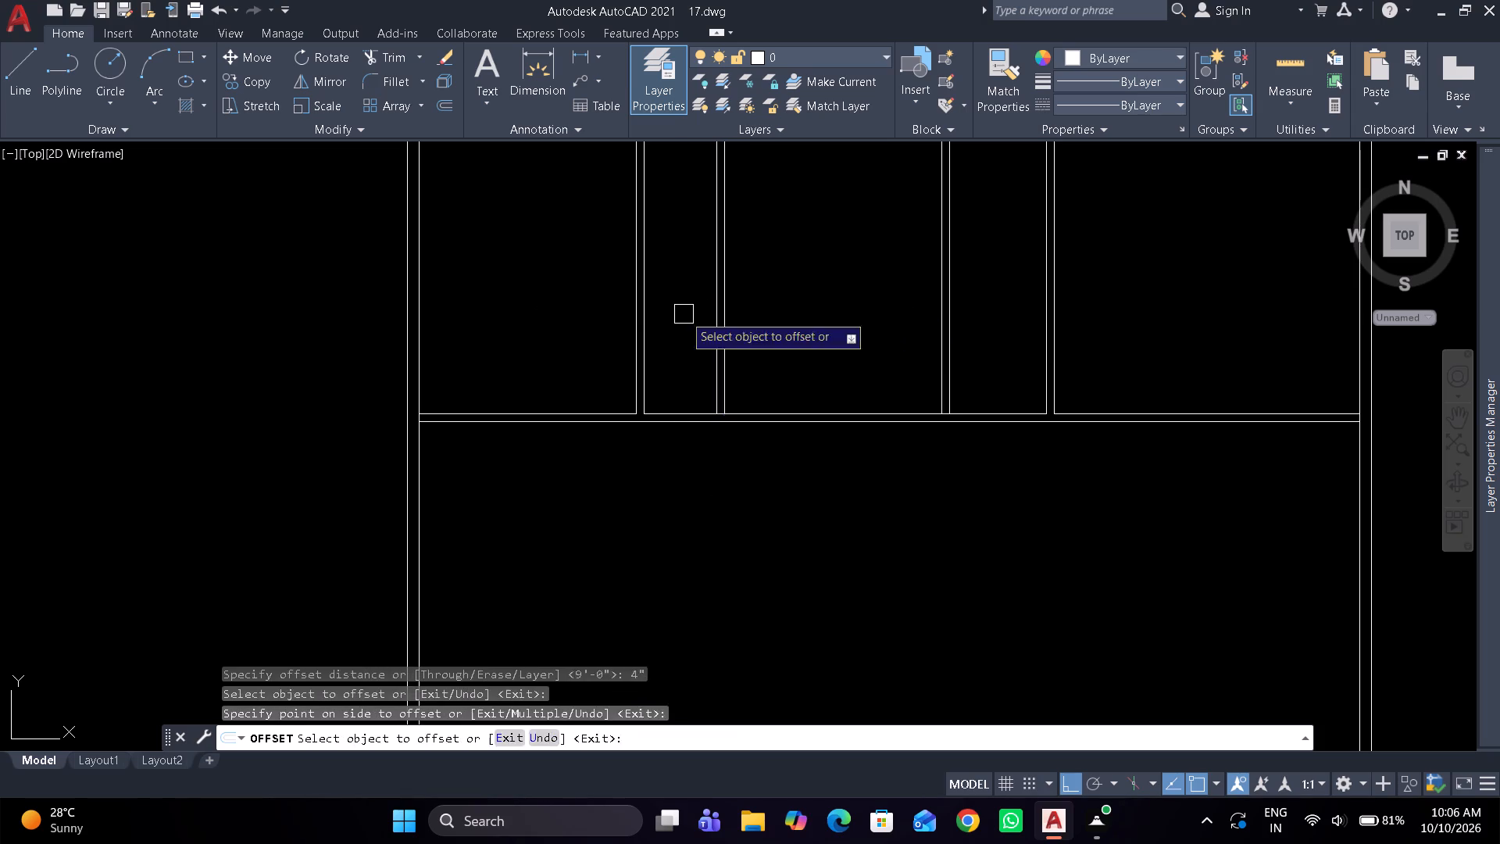
{"action": "key", "text": "space"}
Trim the horizontal partition's upper line between the line pairs of the new vertical partition and the moved one.
{"action": "type", "text": "tr"}
{"action": "key", "text": "space"}
{"action": "scroll", "coordinate": [718, 429], "scroll_direction": "up", "scroll_amount": 2}
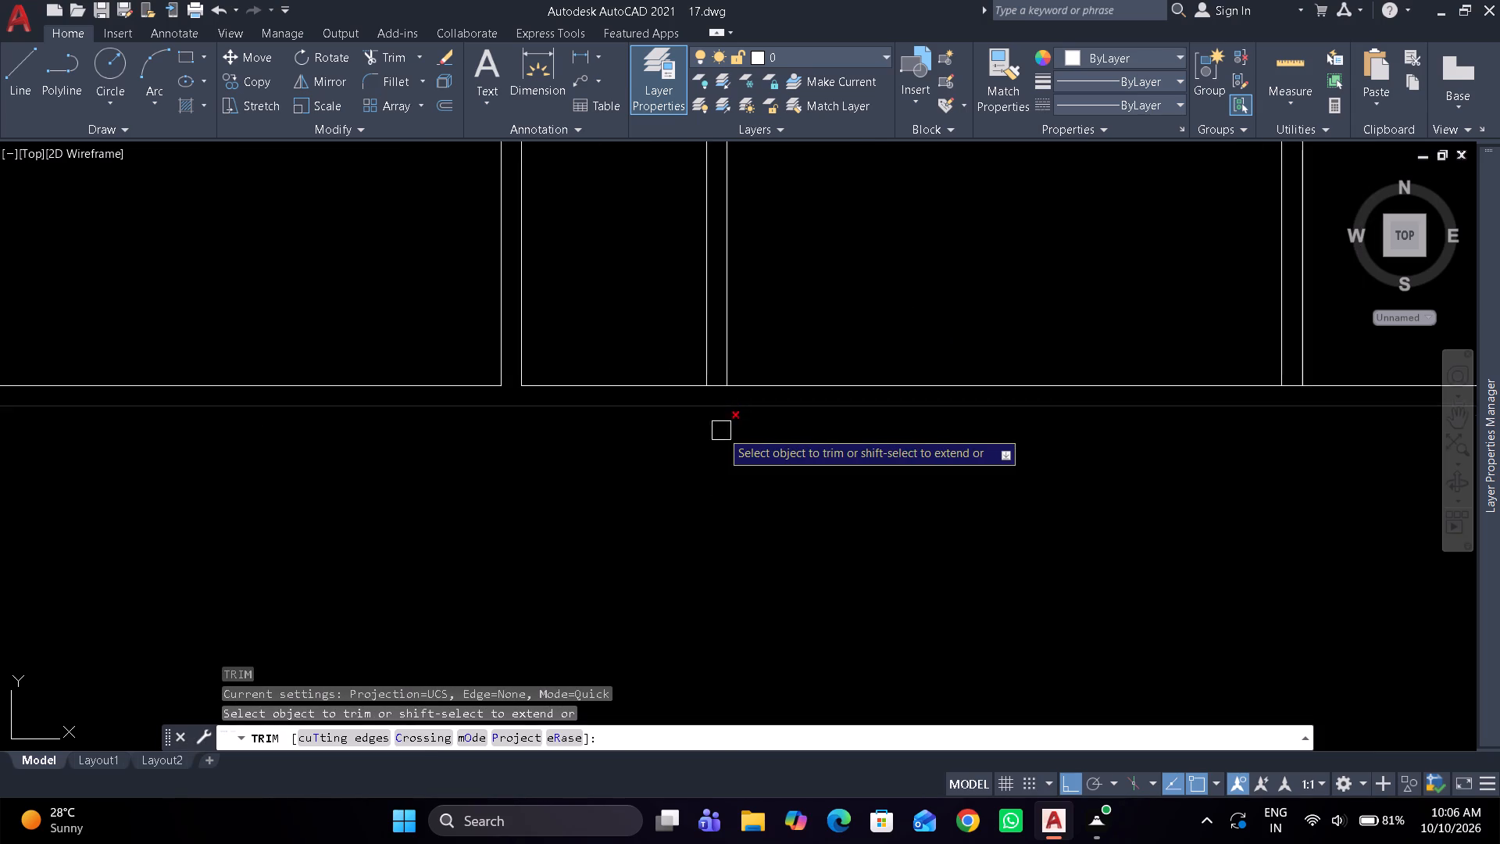
{"action": "scroll", "coordinate": [721, 431], "scroll_direction": "up", "scroll_amount": 2}
{"action": "left_click", "coordinate": [708, 363]}
{"action": "scroll", "coordinate": [708, 363], "scroll_direction": "down", "scroll_amount": 4}
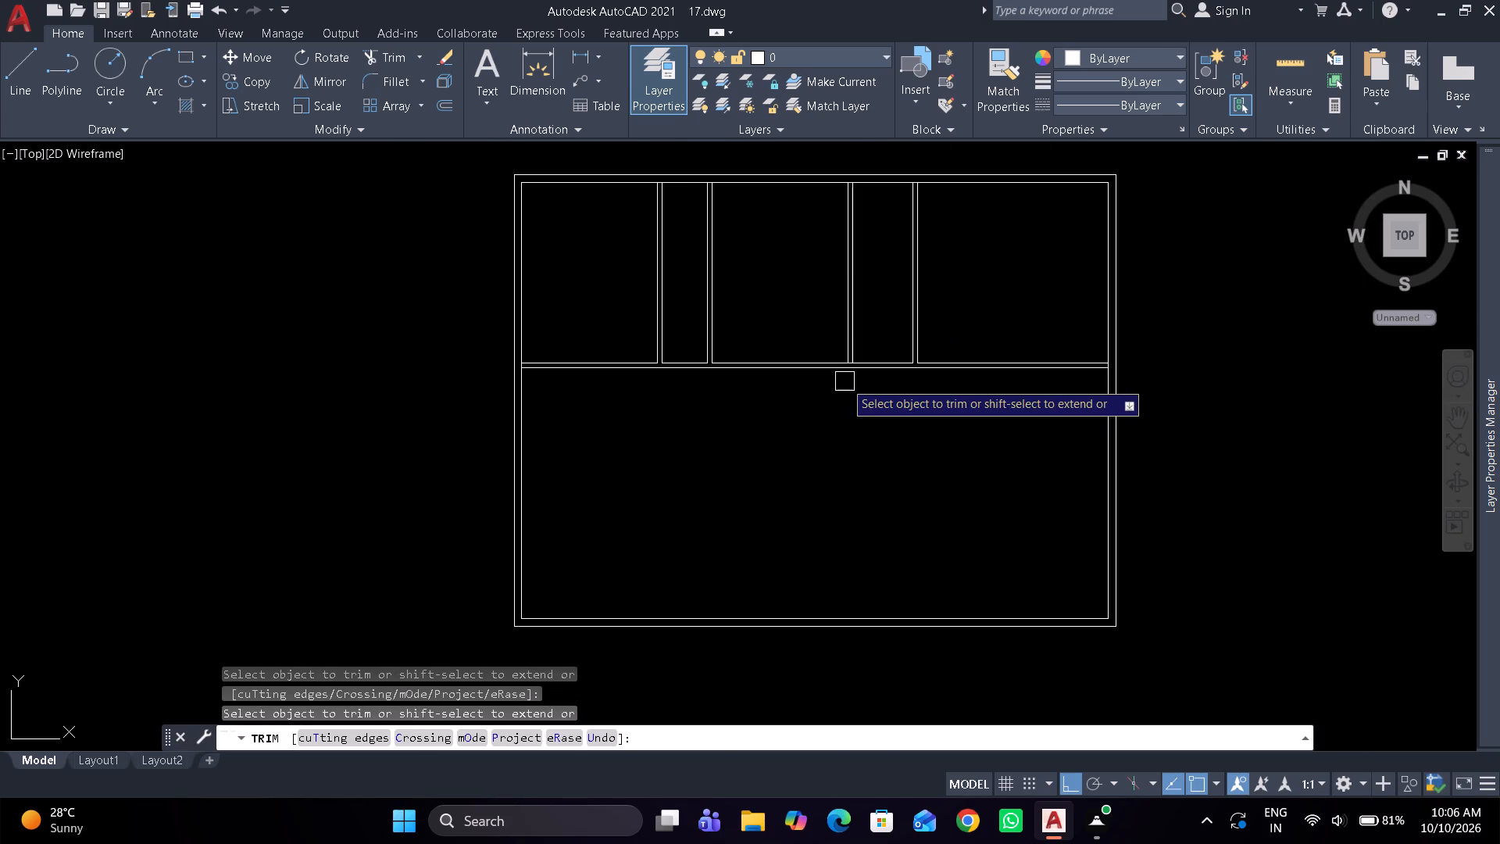
{"action": "scroll", "coordinate": [855, 371], "scroll_direction": "up", "scroll_amount": 6}
{"action": "left_click", "coordinate": [775, 229]}
{"action": "scroll", "coordinate": [775, 301], "scroll_direction": "down", "scroll_amount": 6}
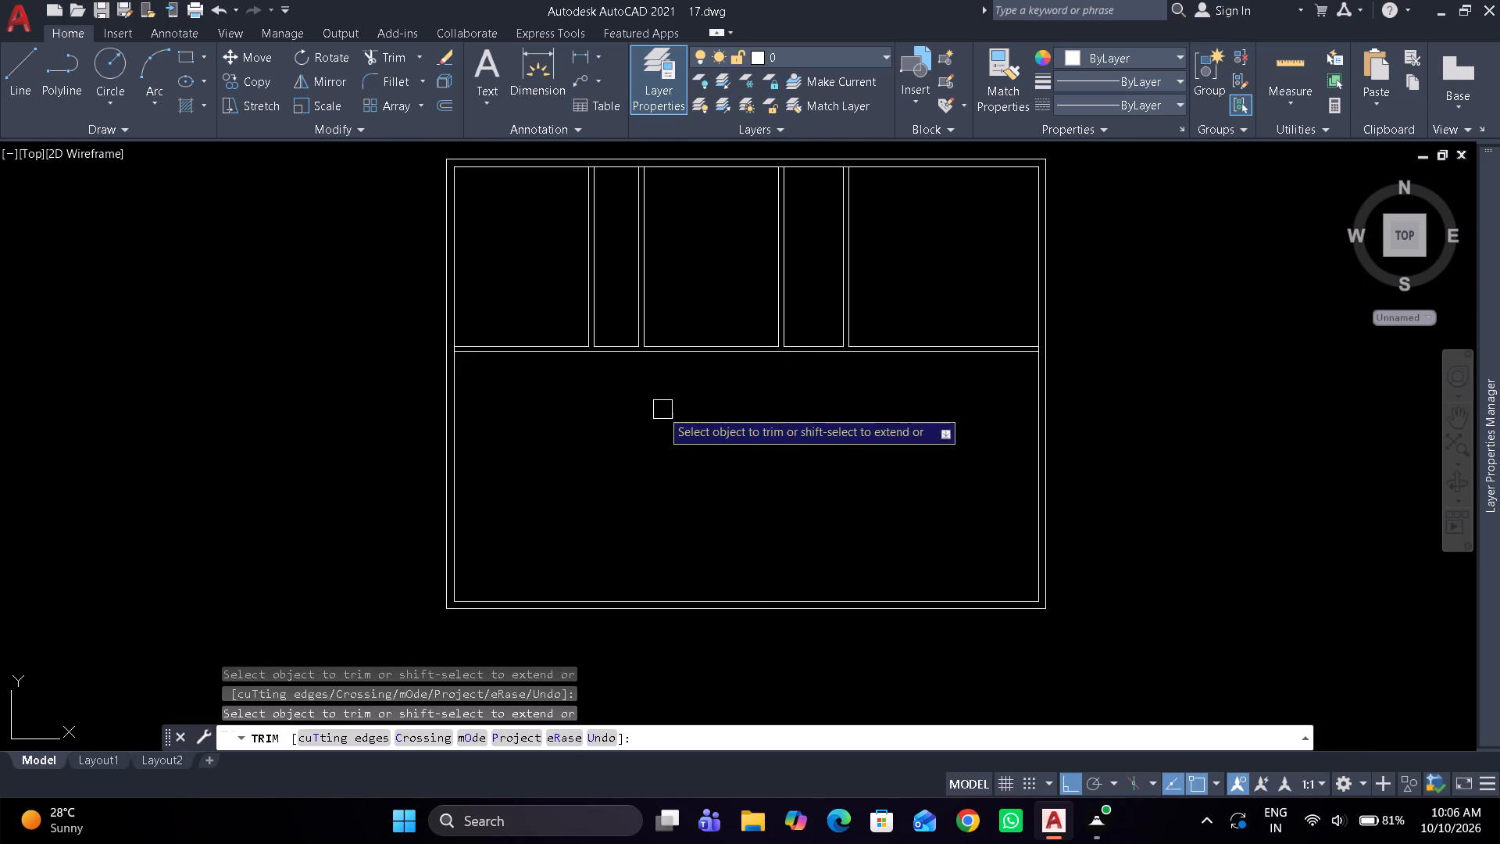
{"action": "key", "text": "Escape"}
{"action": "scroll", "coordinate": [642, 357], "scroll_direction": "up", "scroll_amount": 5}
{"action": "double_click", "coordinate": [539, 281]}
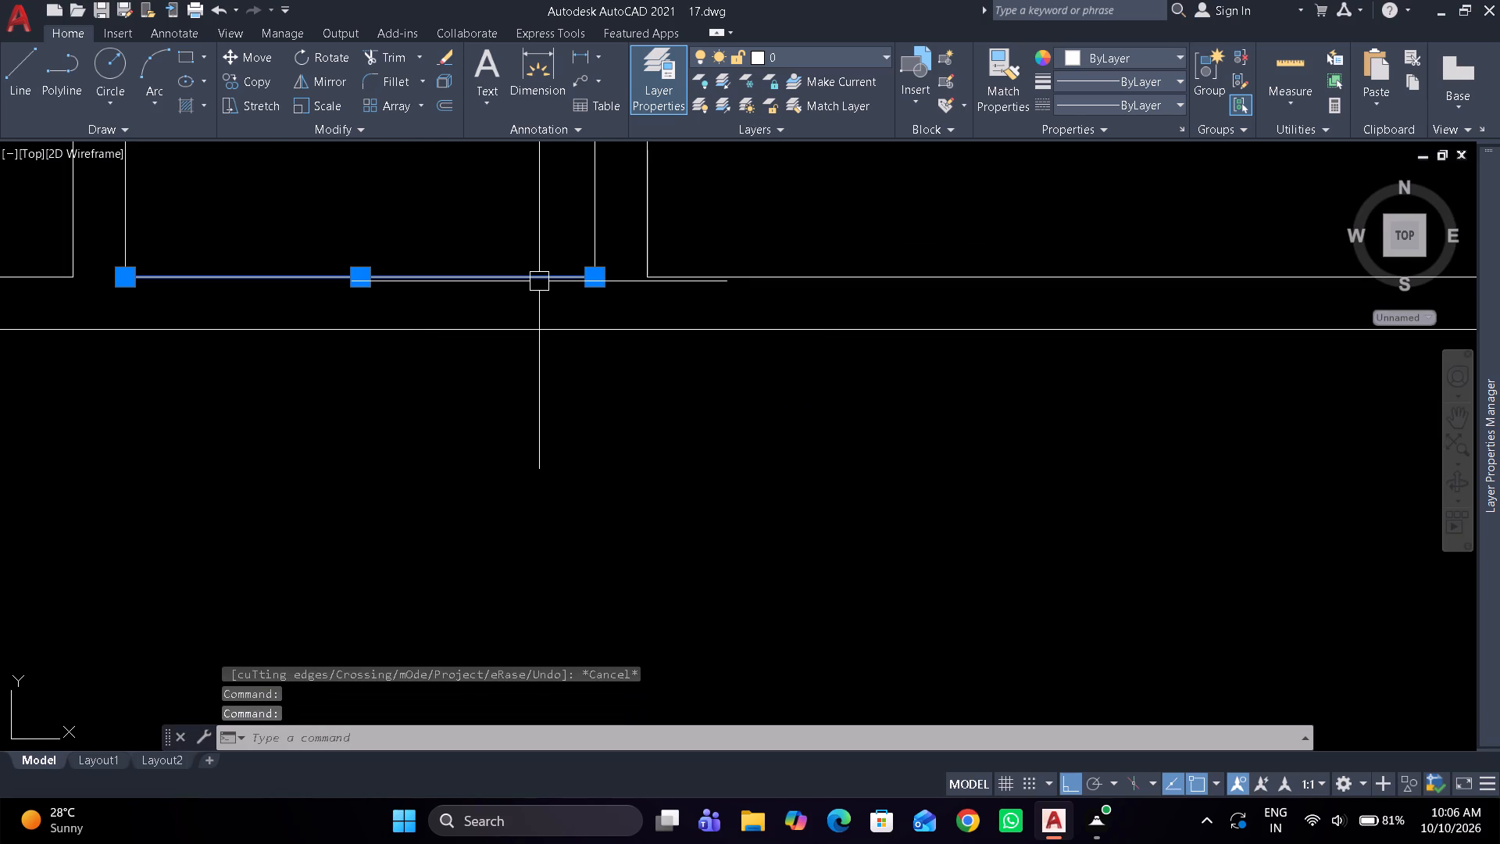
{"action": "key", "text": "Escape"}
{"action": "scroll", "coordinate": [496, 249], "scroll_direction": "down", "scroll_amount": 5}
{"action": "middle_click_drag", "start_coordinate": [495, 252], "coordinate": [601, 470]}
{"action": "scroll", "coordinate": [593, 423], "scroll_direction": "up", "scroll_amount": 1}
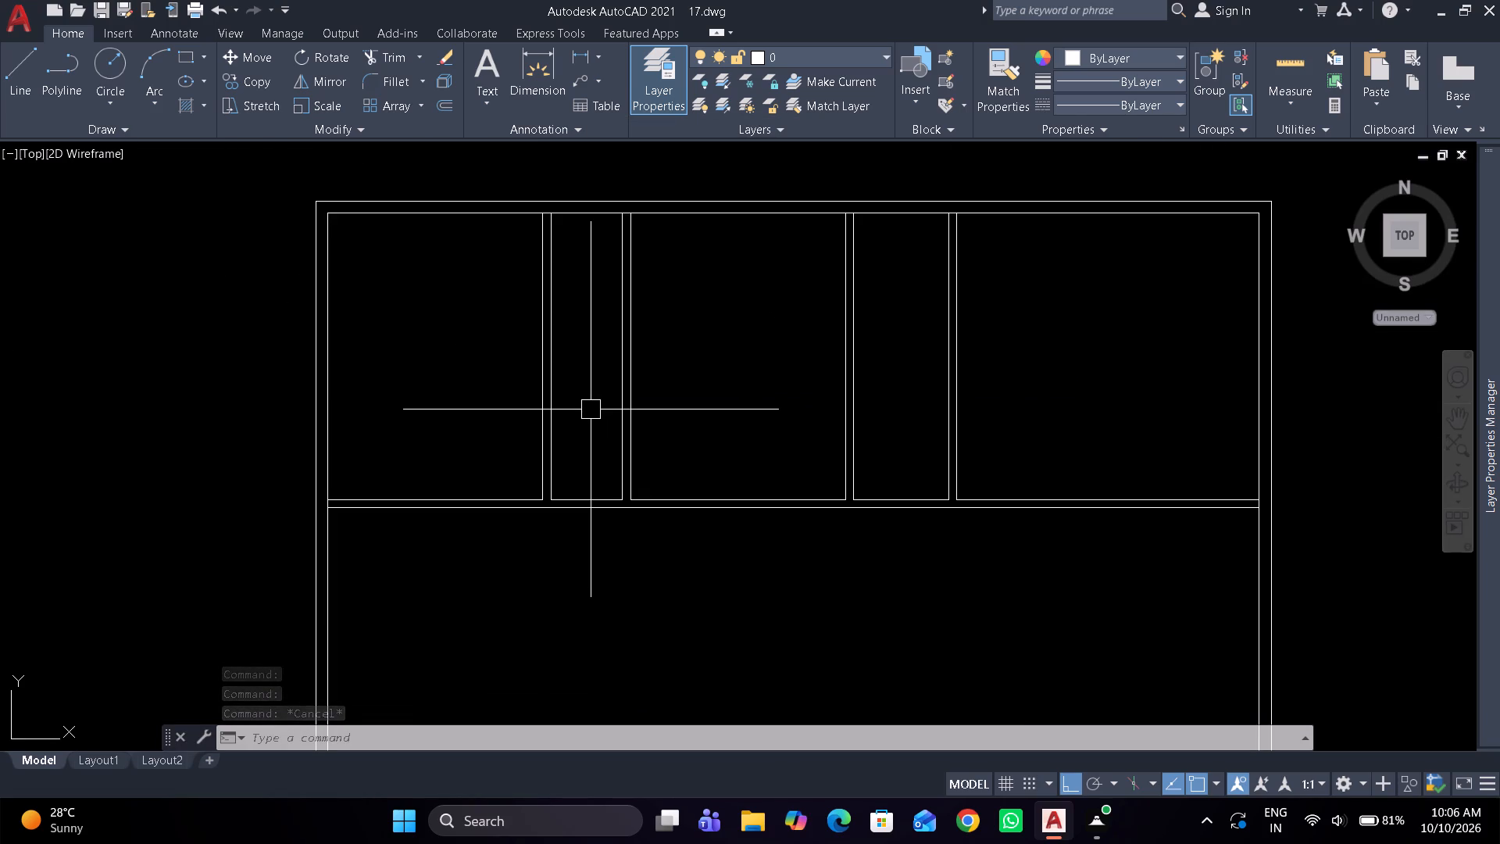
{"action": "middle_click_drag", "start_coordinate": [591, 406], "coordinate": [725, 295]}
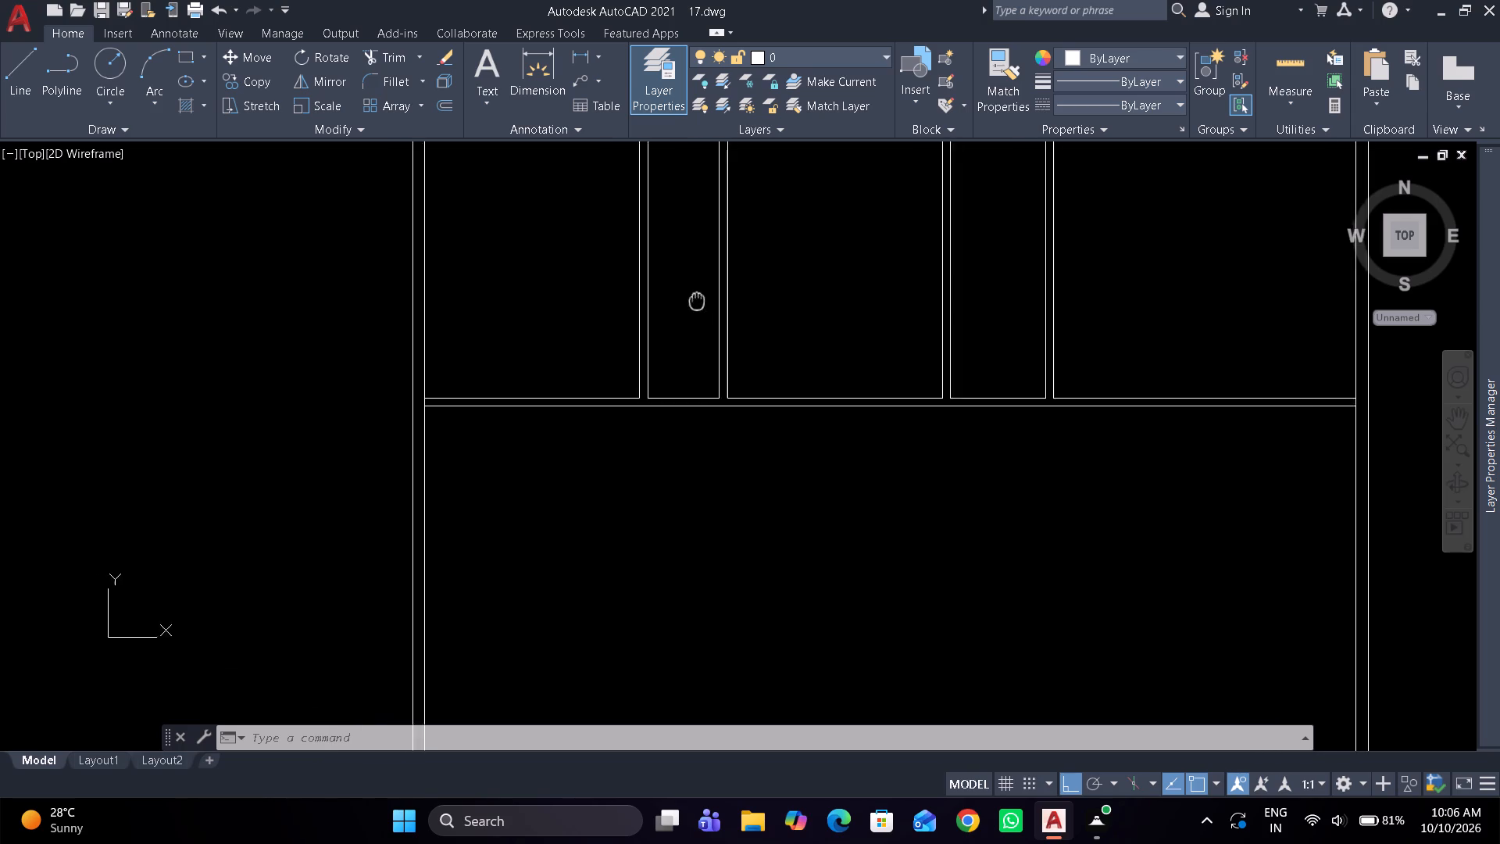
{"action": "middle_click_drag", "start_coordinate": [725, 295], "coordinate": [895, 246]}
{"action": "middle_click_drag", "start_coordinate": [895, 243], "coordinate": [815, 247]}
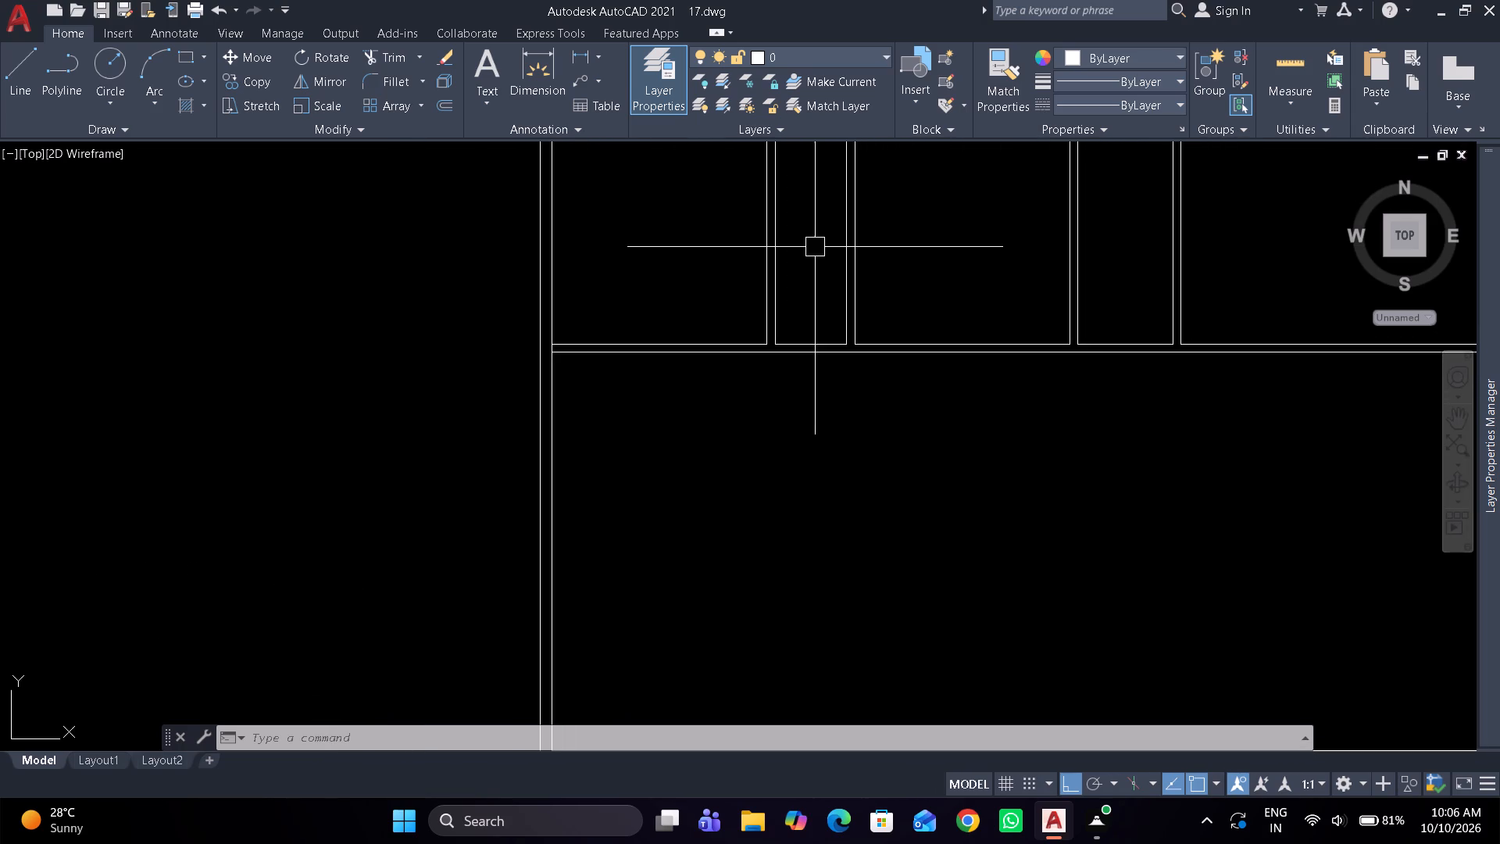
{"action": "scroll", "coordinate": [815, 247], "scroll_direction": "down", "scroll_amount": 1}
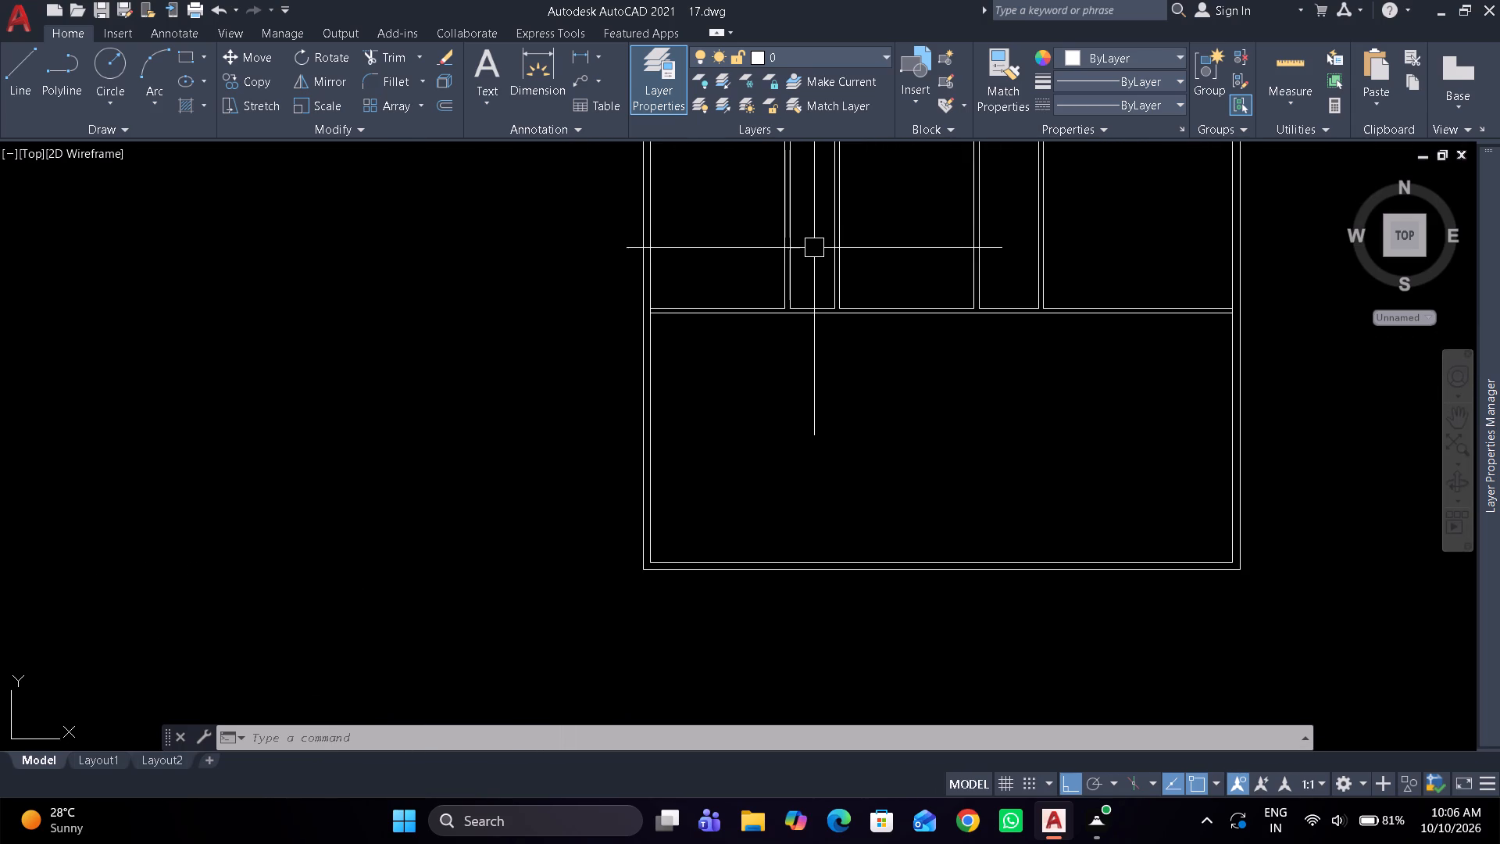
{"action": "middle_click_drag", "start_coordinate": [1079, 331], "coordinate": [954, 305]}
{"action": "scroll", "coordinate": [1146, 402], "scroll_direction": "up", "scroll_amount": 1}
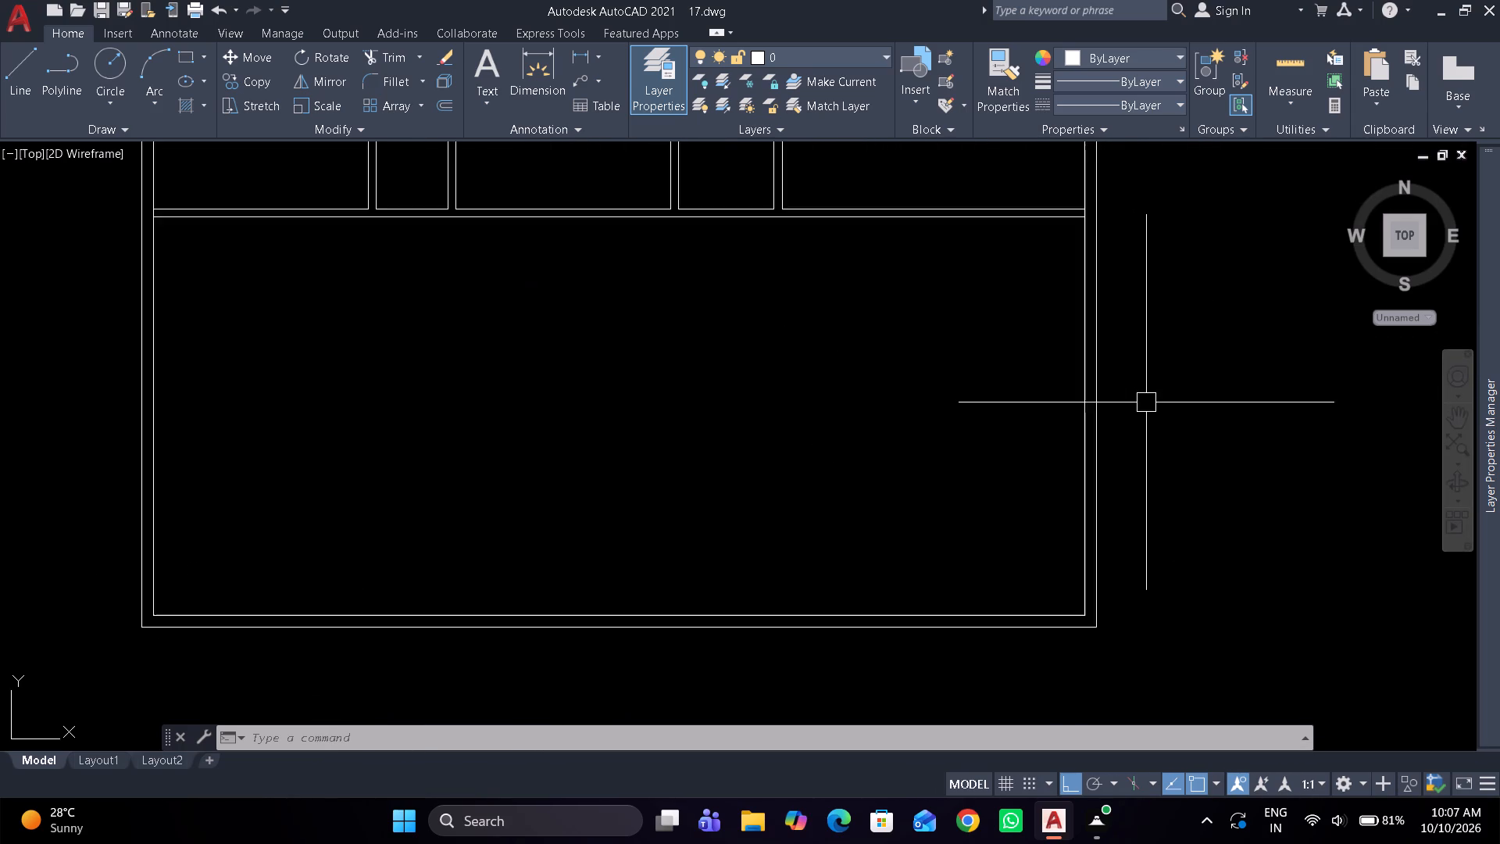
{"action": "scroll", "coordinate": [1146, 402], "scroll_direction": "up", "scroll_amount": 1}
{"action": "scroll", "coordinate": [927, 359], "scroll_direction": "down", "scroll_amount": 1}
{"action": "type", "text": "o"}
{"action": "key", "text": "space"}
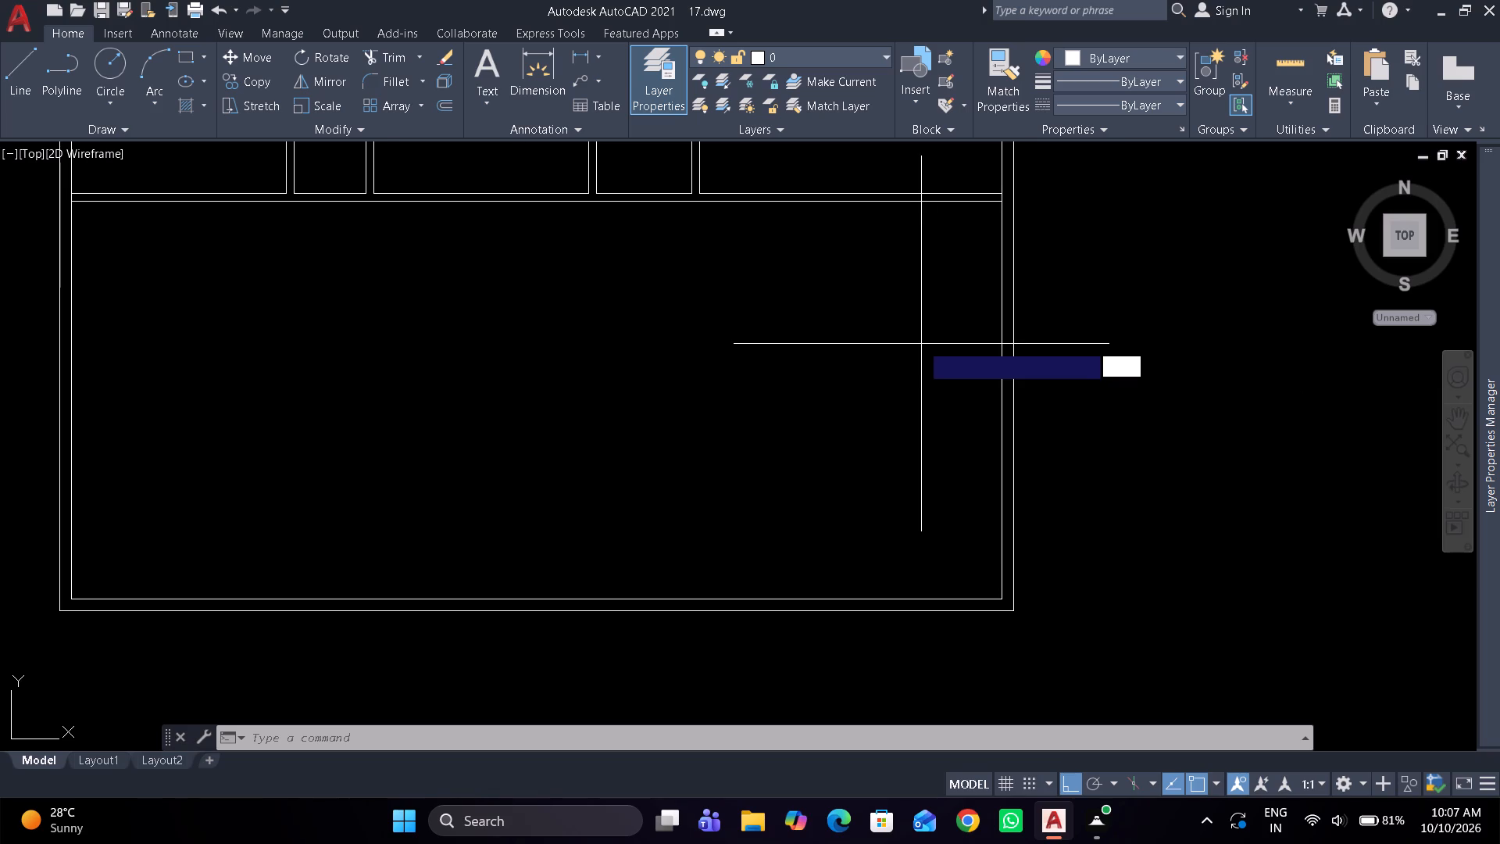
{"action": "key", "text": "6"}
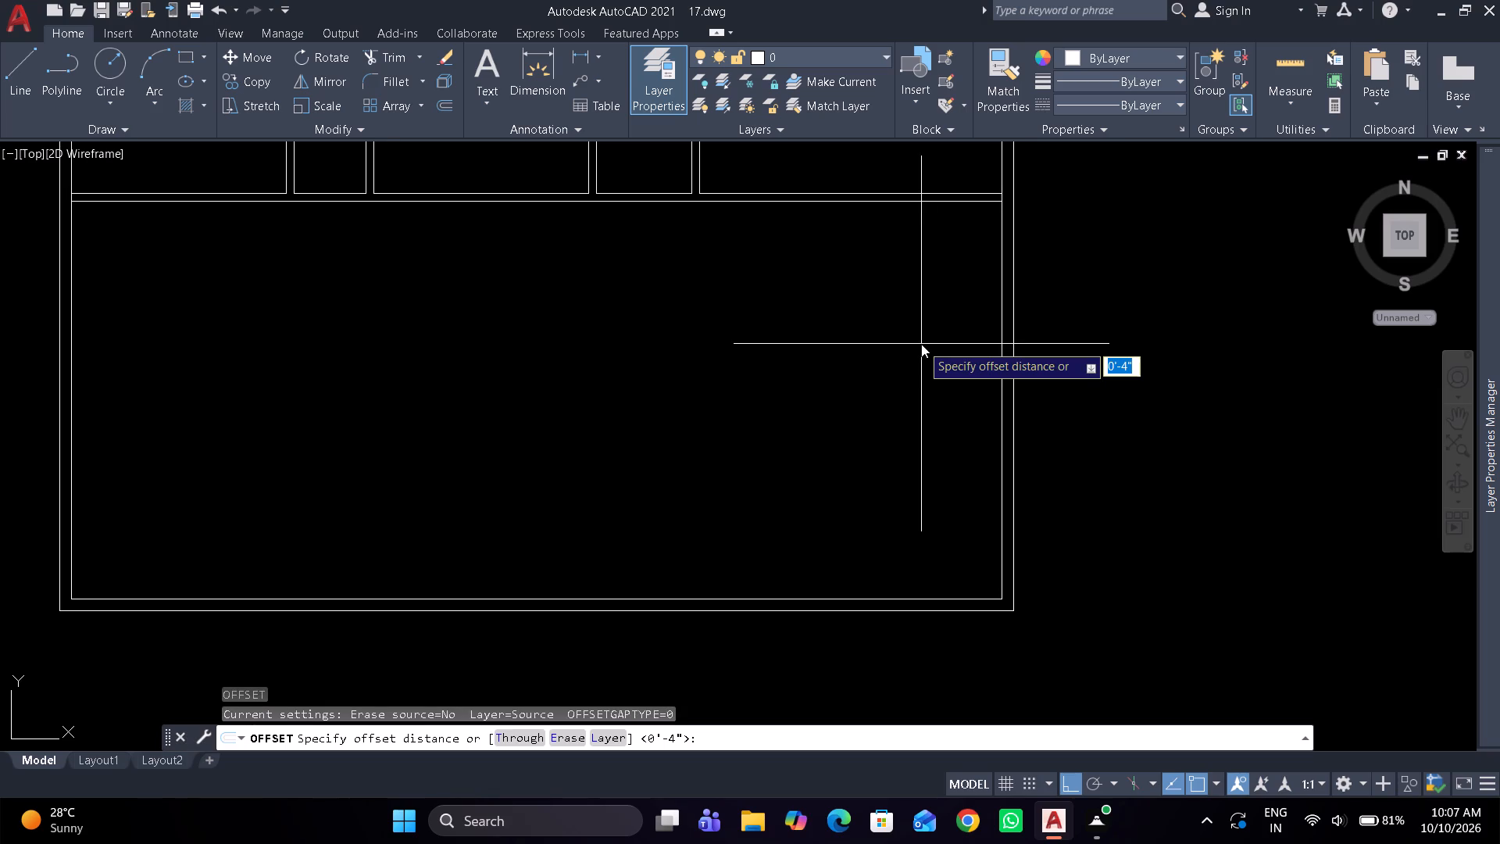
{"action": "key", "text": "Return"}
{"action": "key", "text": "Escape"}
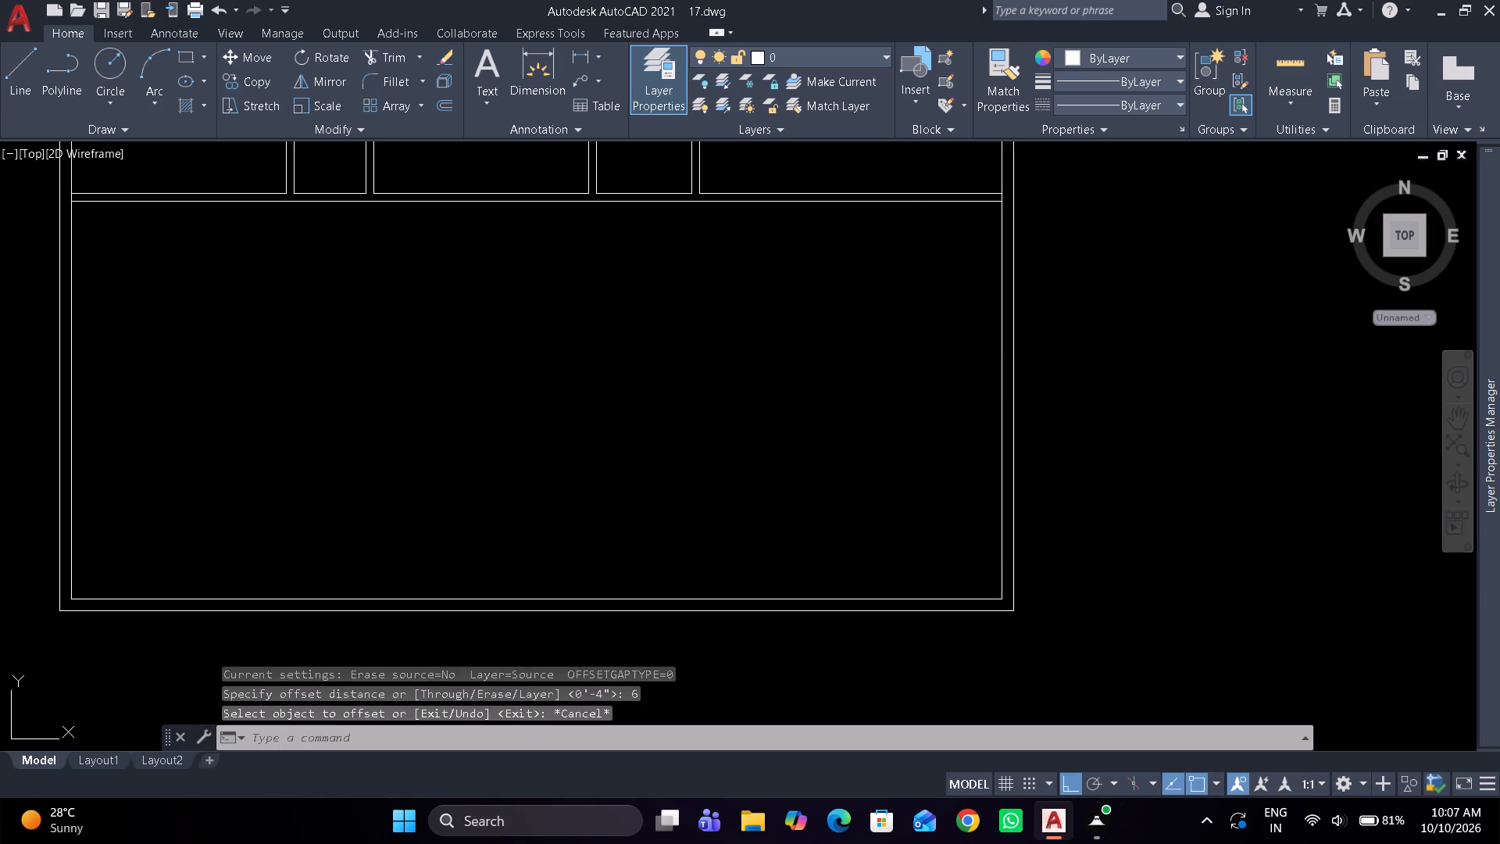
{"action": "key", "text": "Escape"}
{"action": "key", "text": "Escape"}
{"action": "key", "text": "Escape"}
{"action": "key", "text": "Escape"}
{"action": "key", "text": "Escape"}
Offset the inner line of the right exterior wall 6' to the left.
{"action": "key", "text": "space"}
{"action": "type", "text": "6'"}
{"action": "key", "text": "Return"}
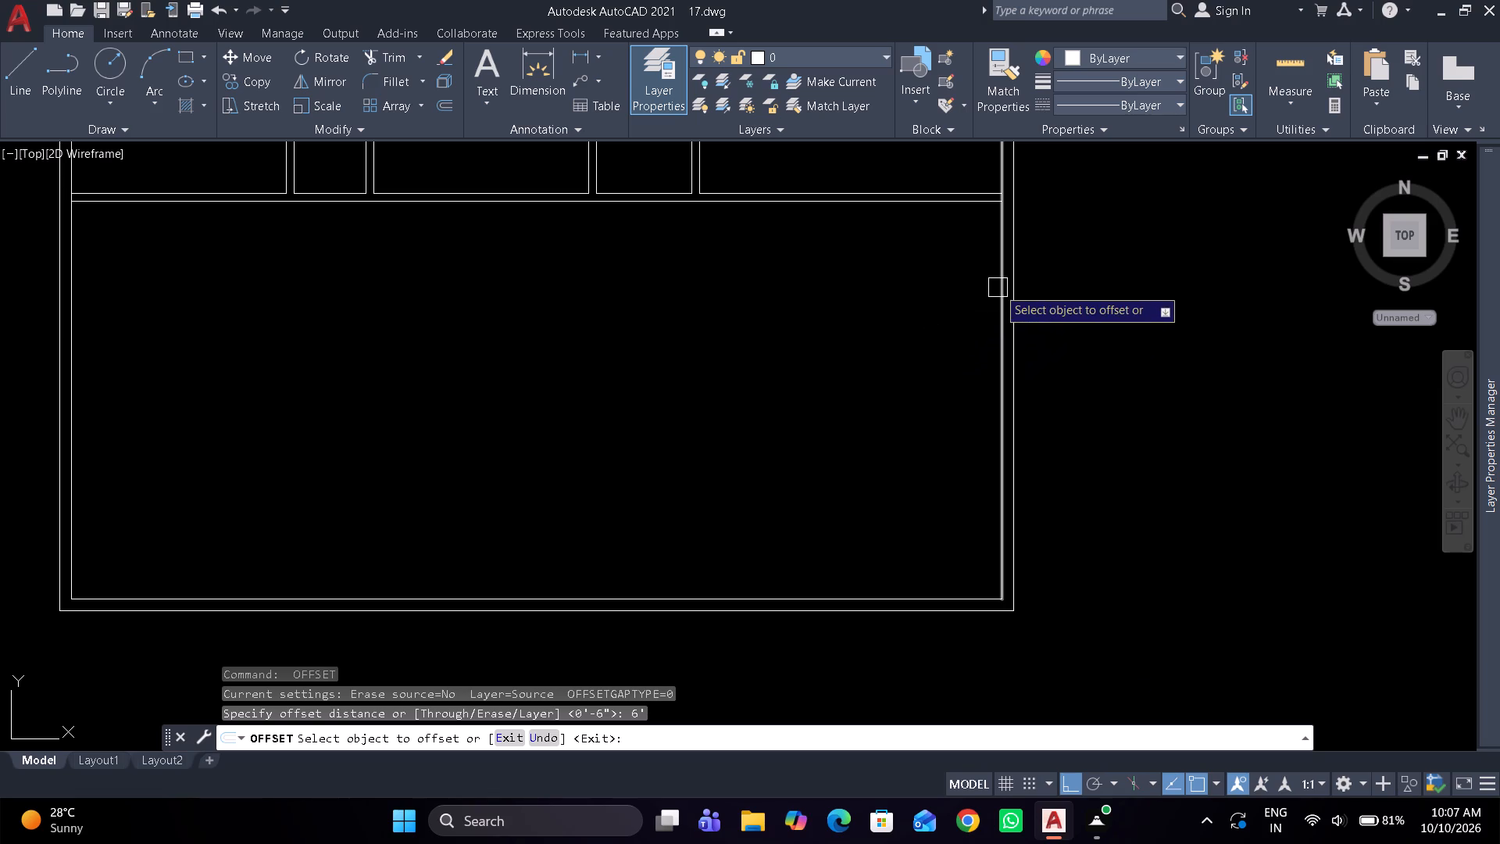
{"action": "left_click_drag", "start_coordinate": [998, 288], "coordinate": [978, 295]}
{"action": "left_click", "coordinate": [940, 322]}
{"action": "key", "text": "Return"}
Offset the new vertical line near the right wall 4" to the left to form the partition's thickness.
{"action": "key", "text": "Return"}
{"action": "type", "text": "4\""}
{"action": "key", "text": "Return"}
{"action": "left_click_drag", "start_coordinate": [859, 316], "coordinate": [848, 316]}
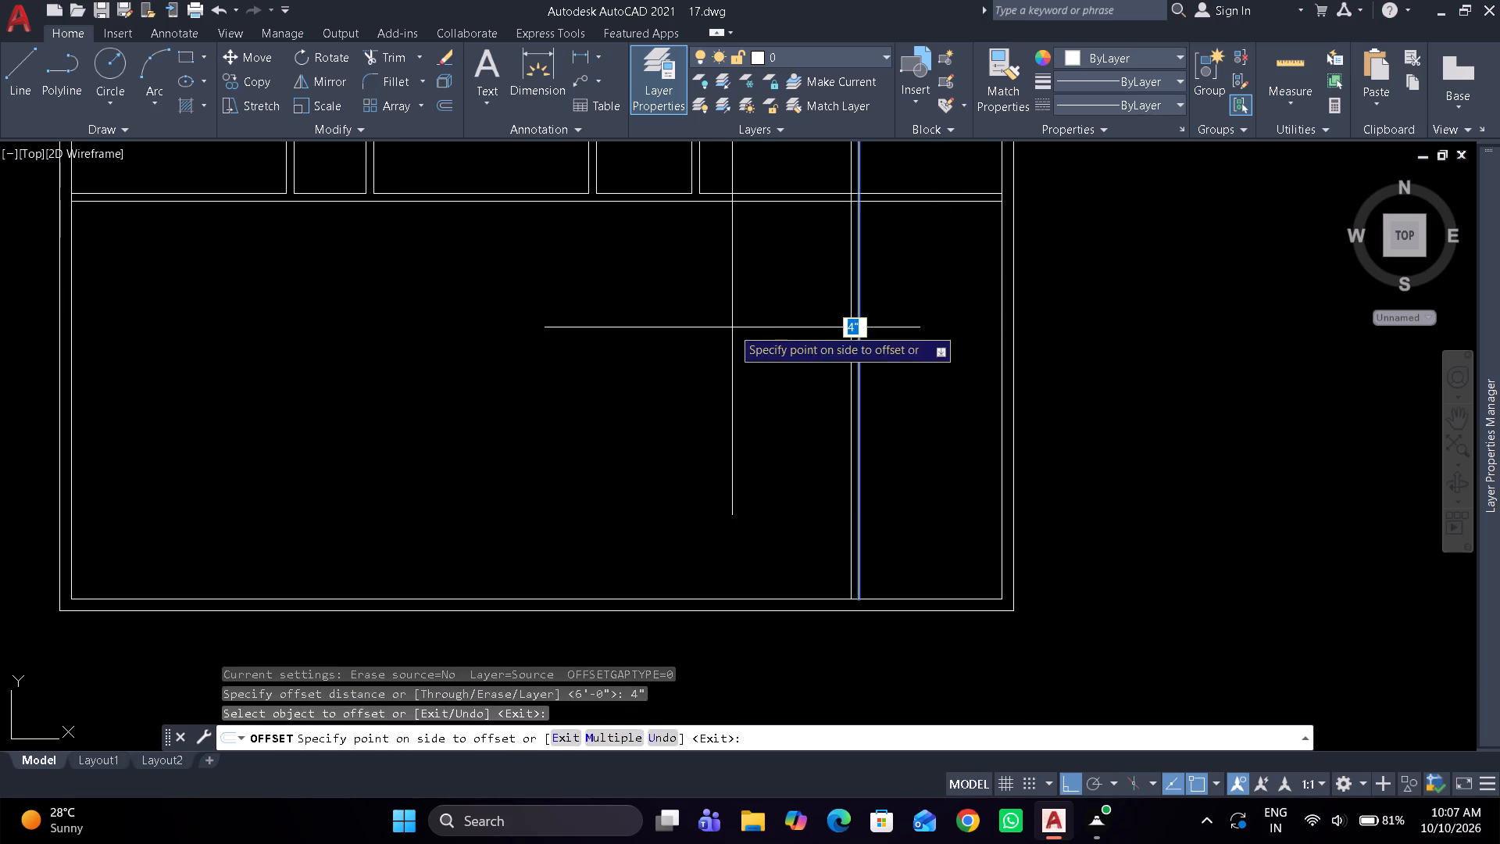
{"action": "left_click", "coordinate": [732, 327]}
{"action": "key", "text": "Return"}
Offset the lower line of the horizontal partition 7' downward.
{"action": "key", "text": "Return"}
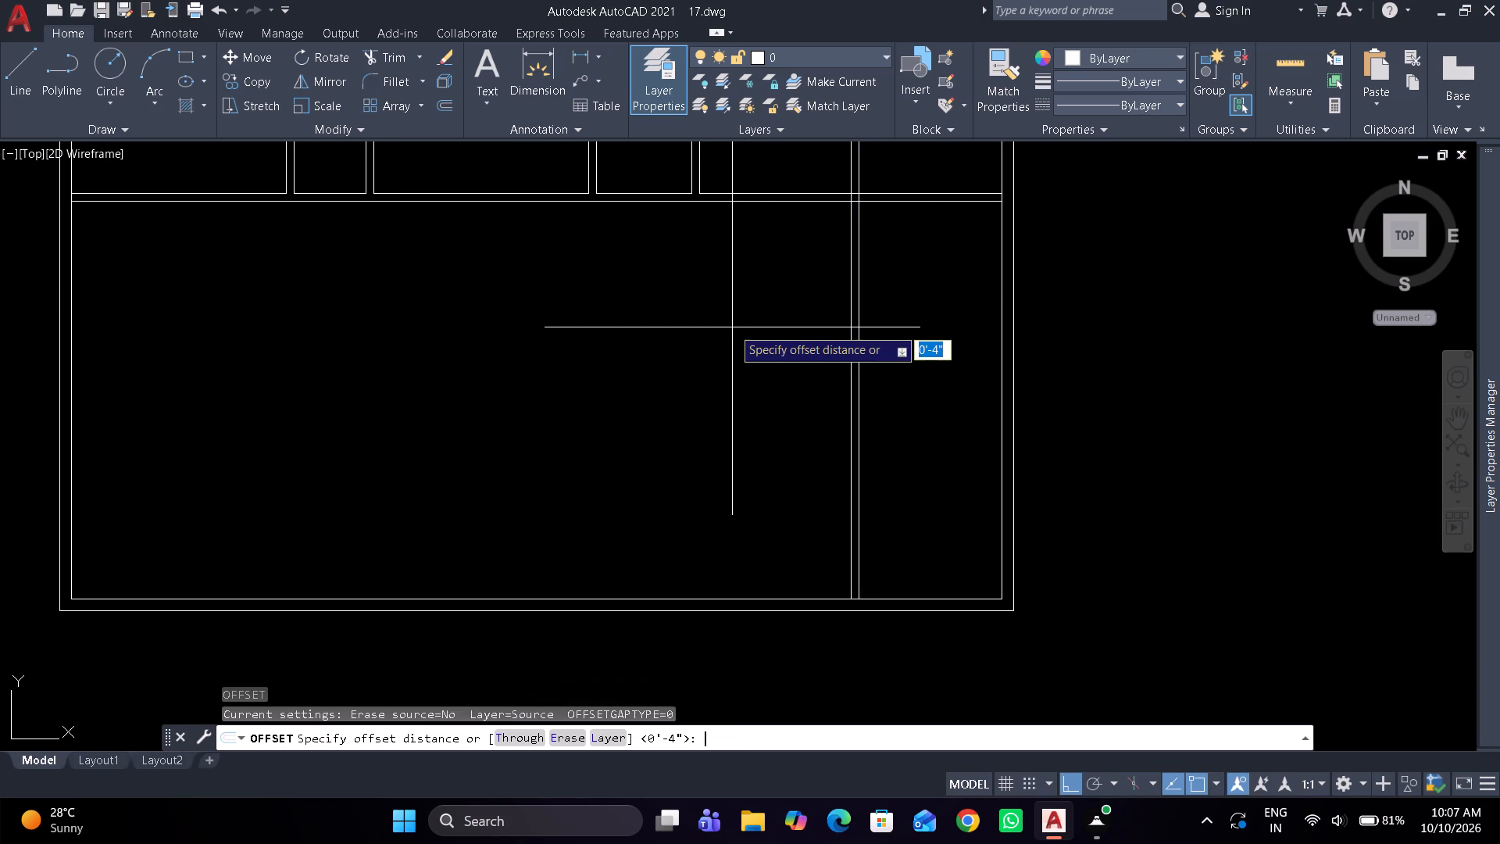
{"action": "type", "text": "7'"}
{"action": "key", "text": "Return"}
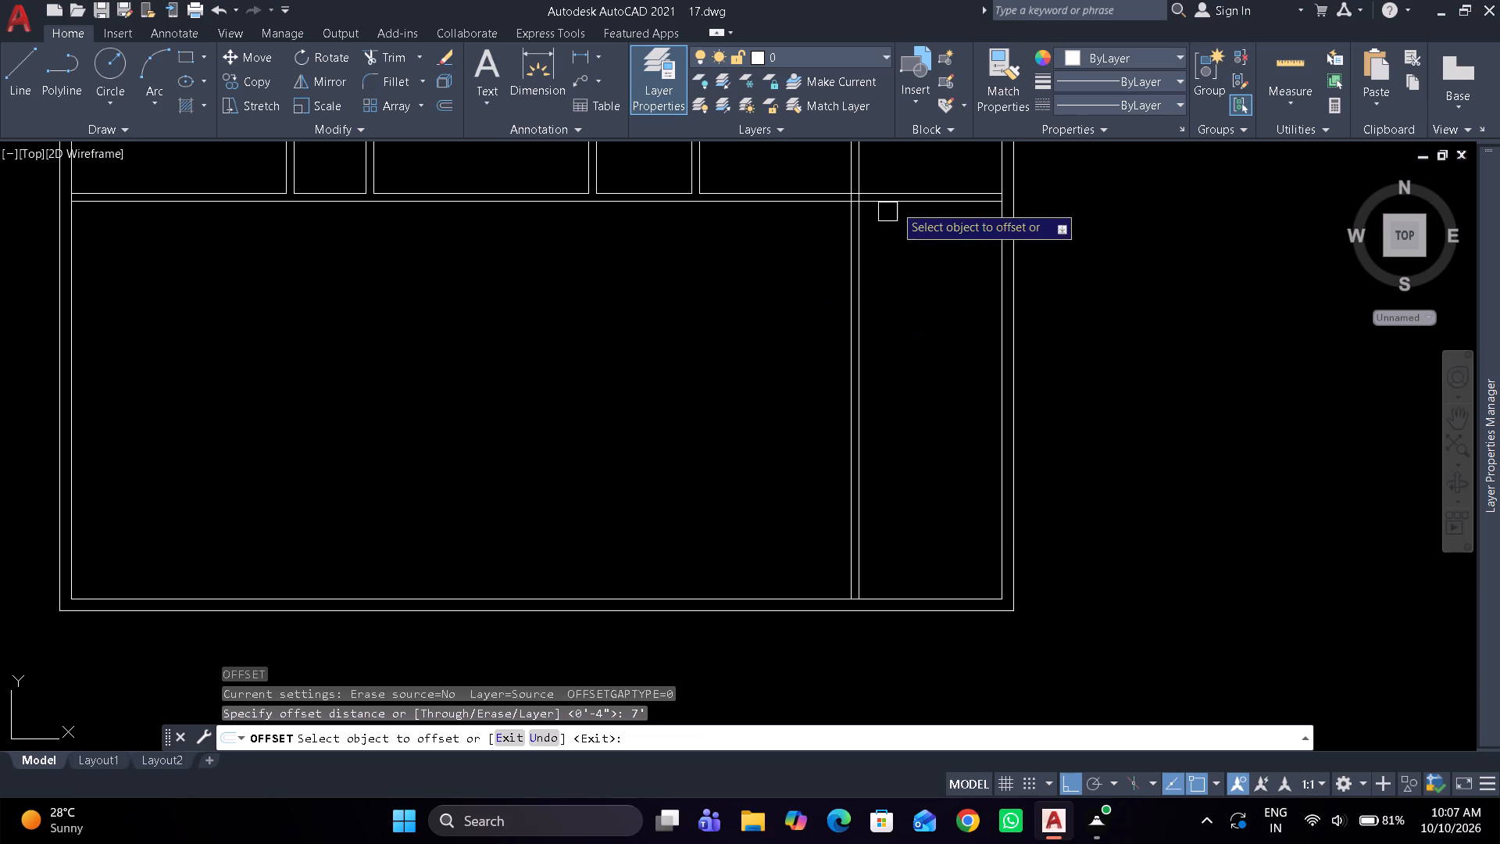
{"action": "left_click", "coordinate": [898, 207]}
{"action": "left_click", "coordinate": [906, 276]}
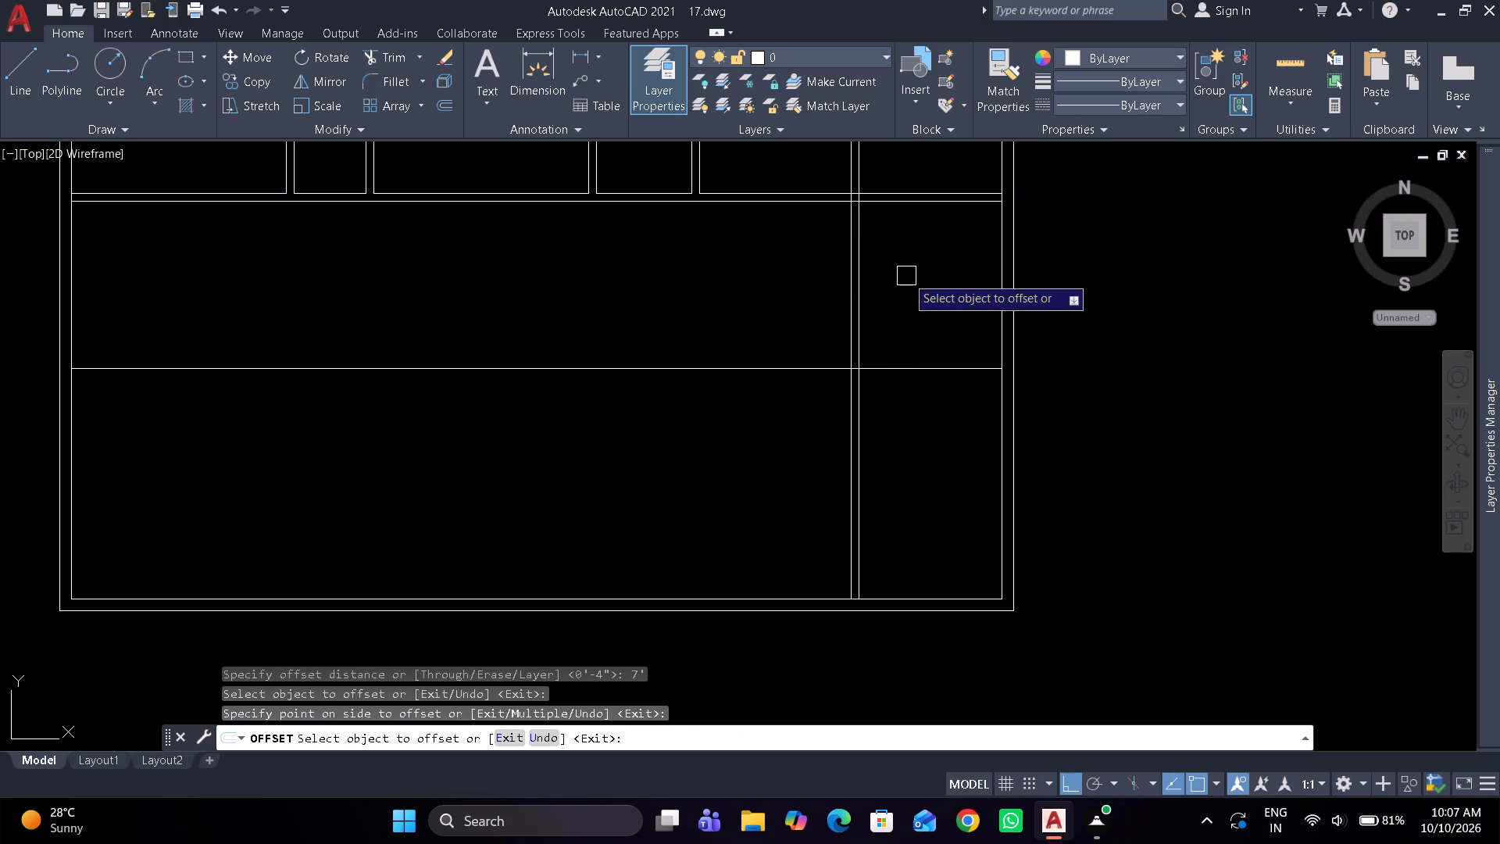
{"action": "key", "text": "Return"}
Offset the new horizontal line 4" downward to form a second horizontal partition.
{"action": "key", "text": "Return"}
{"action": "type", "text": "4\""}
{"action": "key", "text": "Return"}
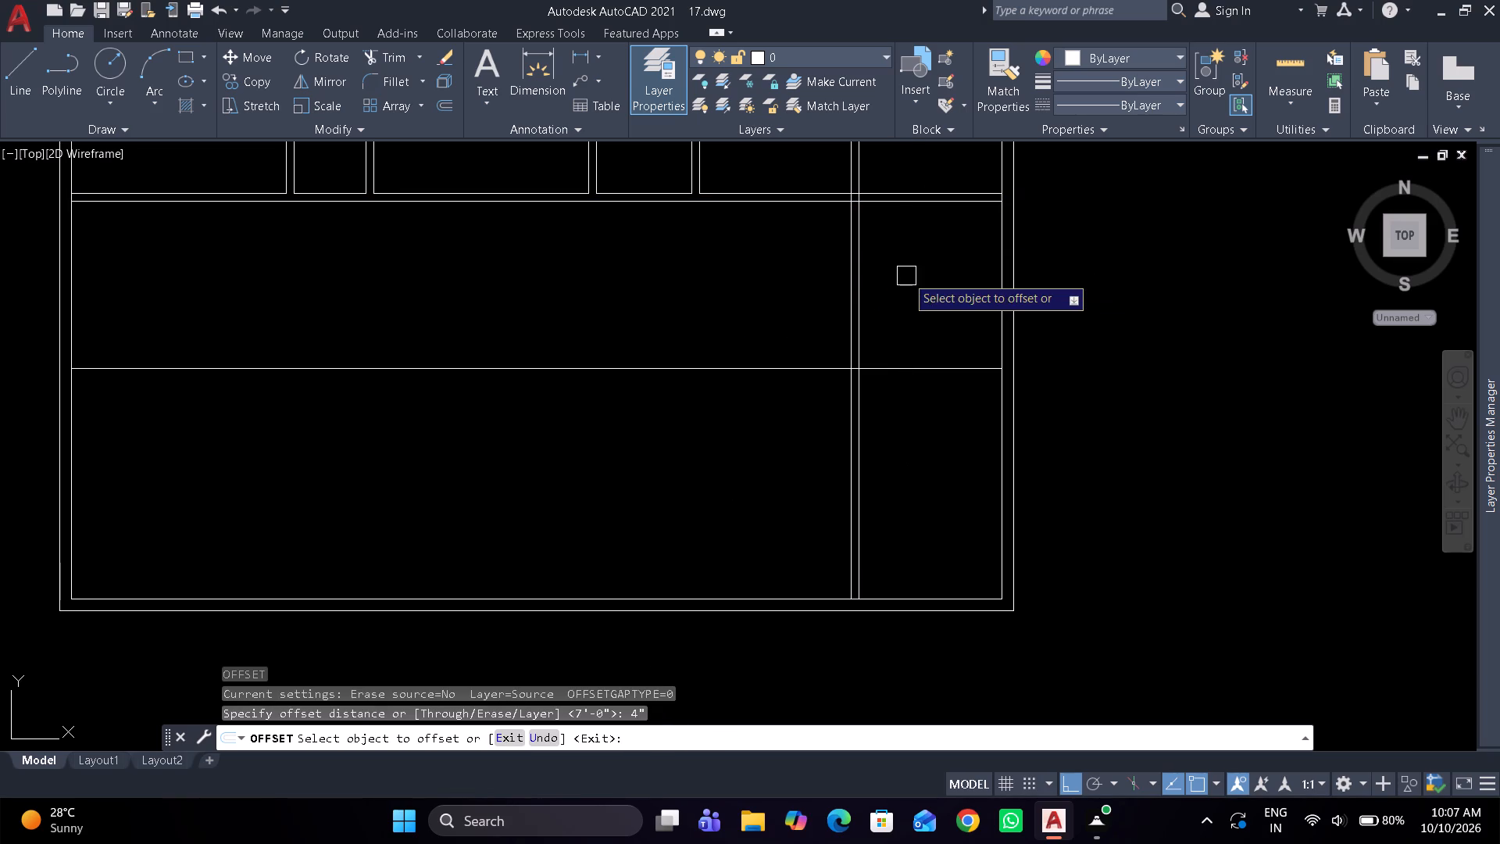
{"action": "left_click", "coordinate": [915, 379]}
{"action": "left_click", "coordinate": [916, 376]}
{"action": "left_click", "coordinate": [928, 462]}
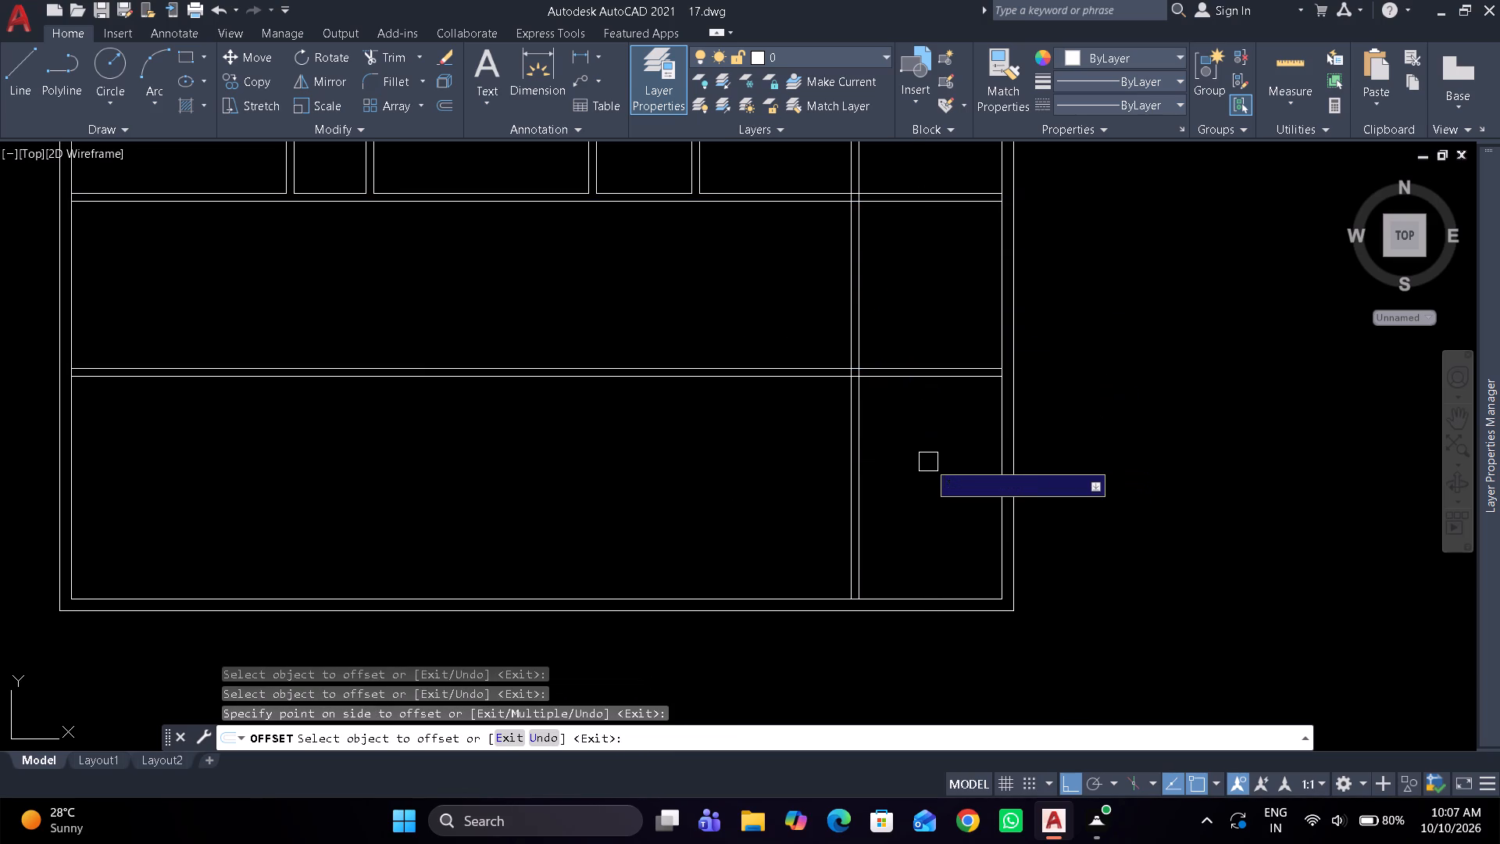
{"action": "key", "text": "Return"}
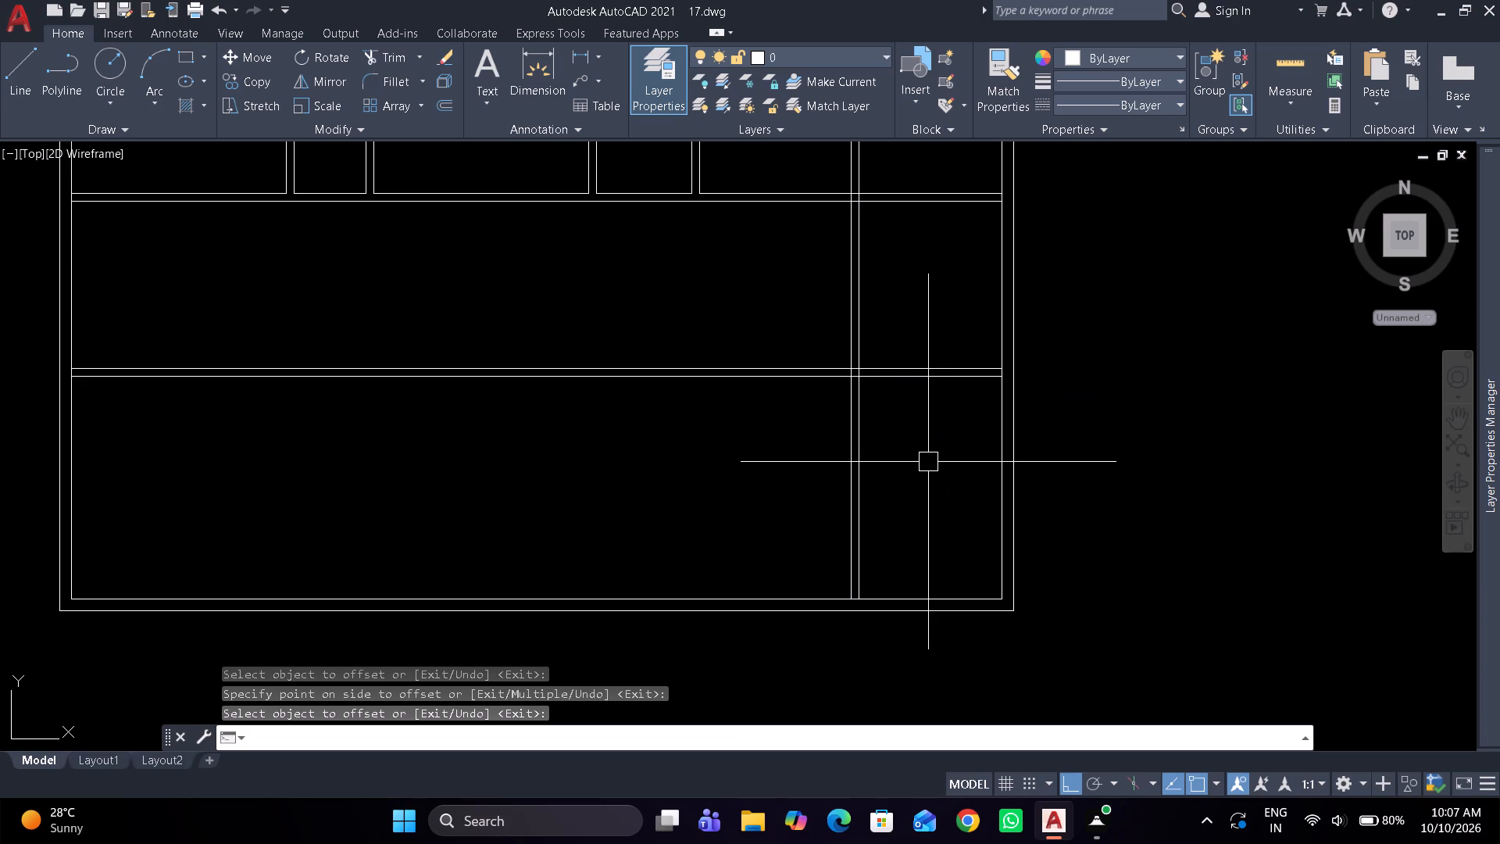
Trim the new right-hand vertical partition above the upper horizontal partition and open that partition's lower line at the junction.
{"action": "type", "text": "tr"}
{"action": "key", "text": "space"}
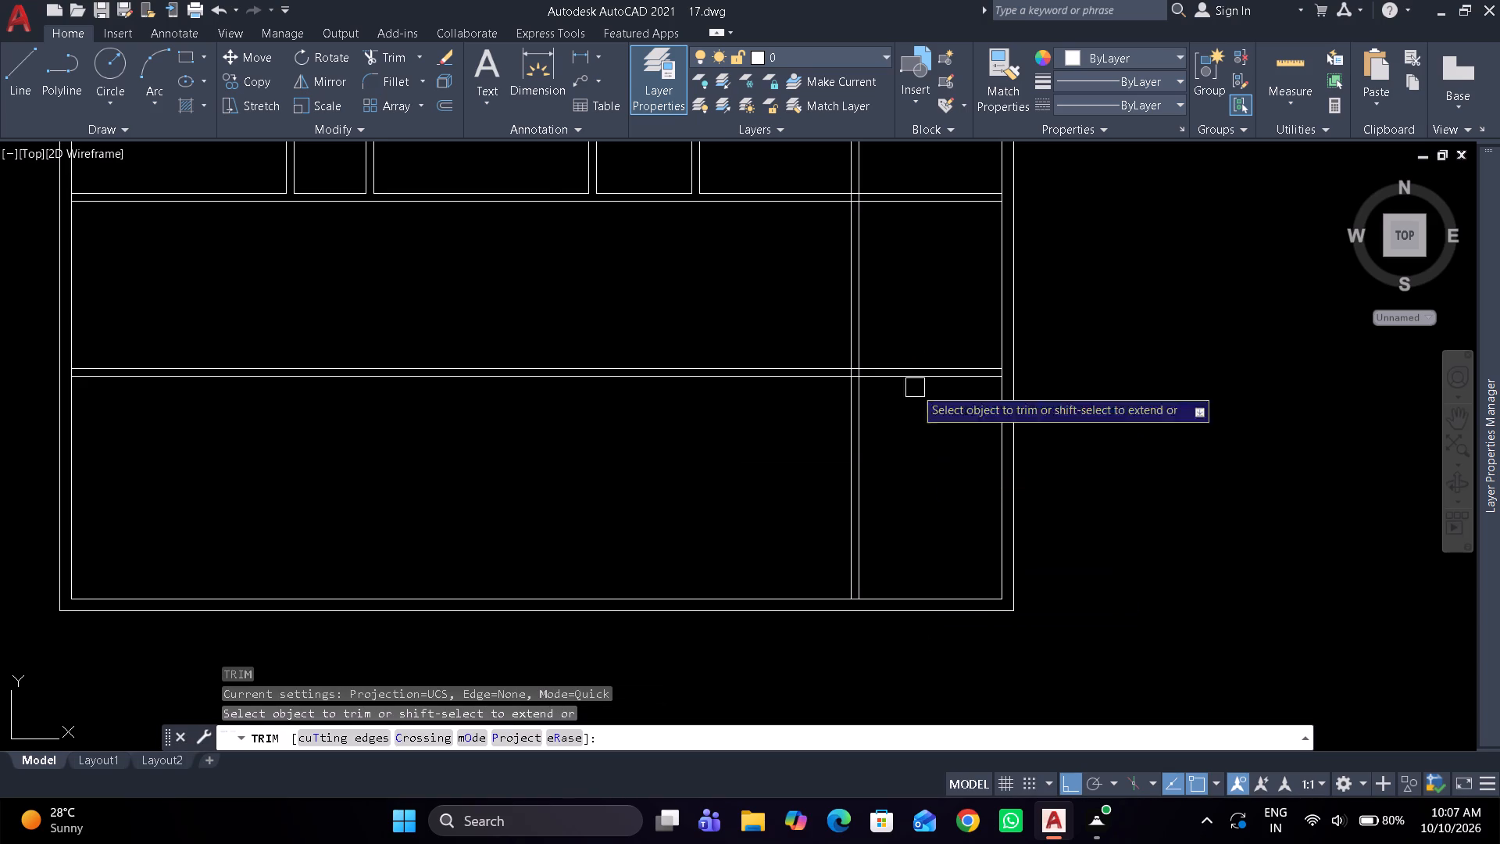
{"action": "scroll", "coordinate": [860, 207], "scroll_direction": "up", "scroll_amount": 4}
{"action": "left_click_drag", "start_coordinate": [896, 164], "coordinate": [873, 164]}
{"action": "left_click_drag", "start_coordinate": [751, 163], "coordinate": [901, 150]}
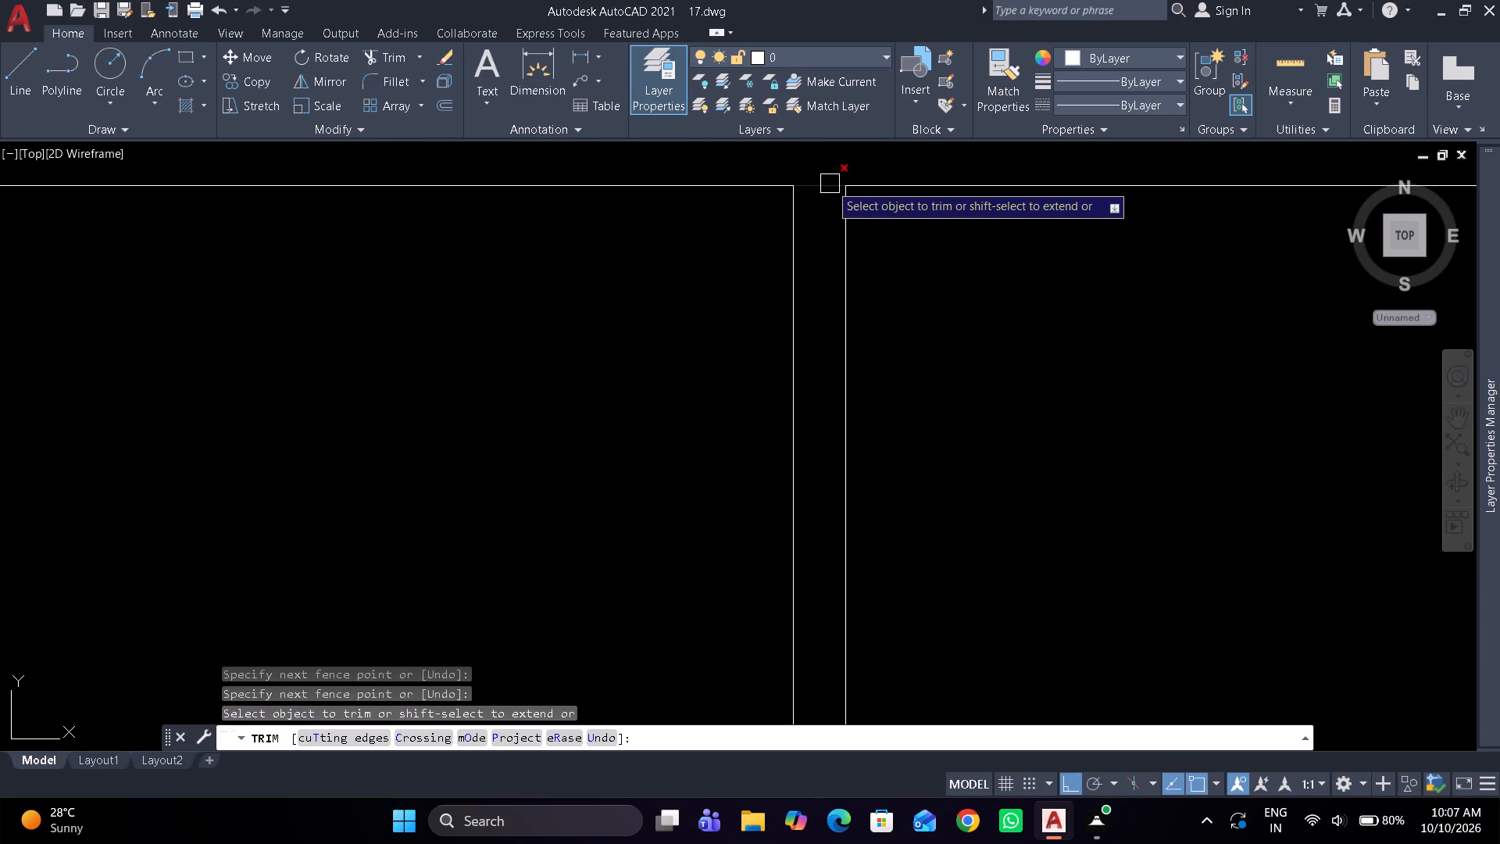
{"action": "left_click", "coordinate": [830, 184]}
Trim the lower horizontal partition back to the right-hand vertical partition and clear the crossing lines to leave an open T-junction.
{"action": "scroll", "coordinate": [811, 202], "scroll_direction": "down", "scroll_amount": 4}
{"action": "scroll", "coordinate": [792, 352], "scroll_direction": "up", "scroll_amount": 2}
{"action": "left_click_drag", "start_coordinate": [787, 354], "coordinate": [759, 495]}
{"action": "scroll", "coordinate": [837, 428], "scroll_direction": "up", "scroll_amount": 3}
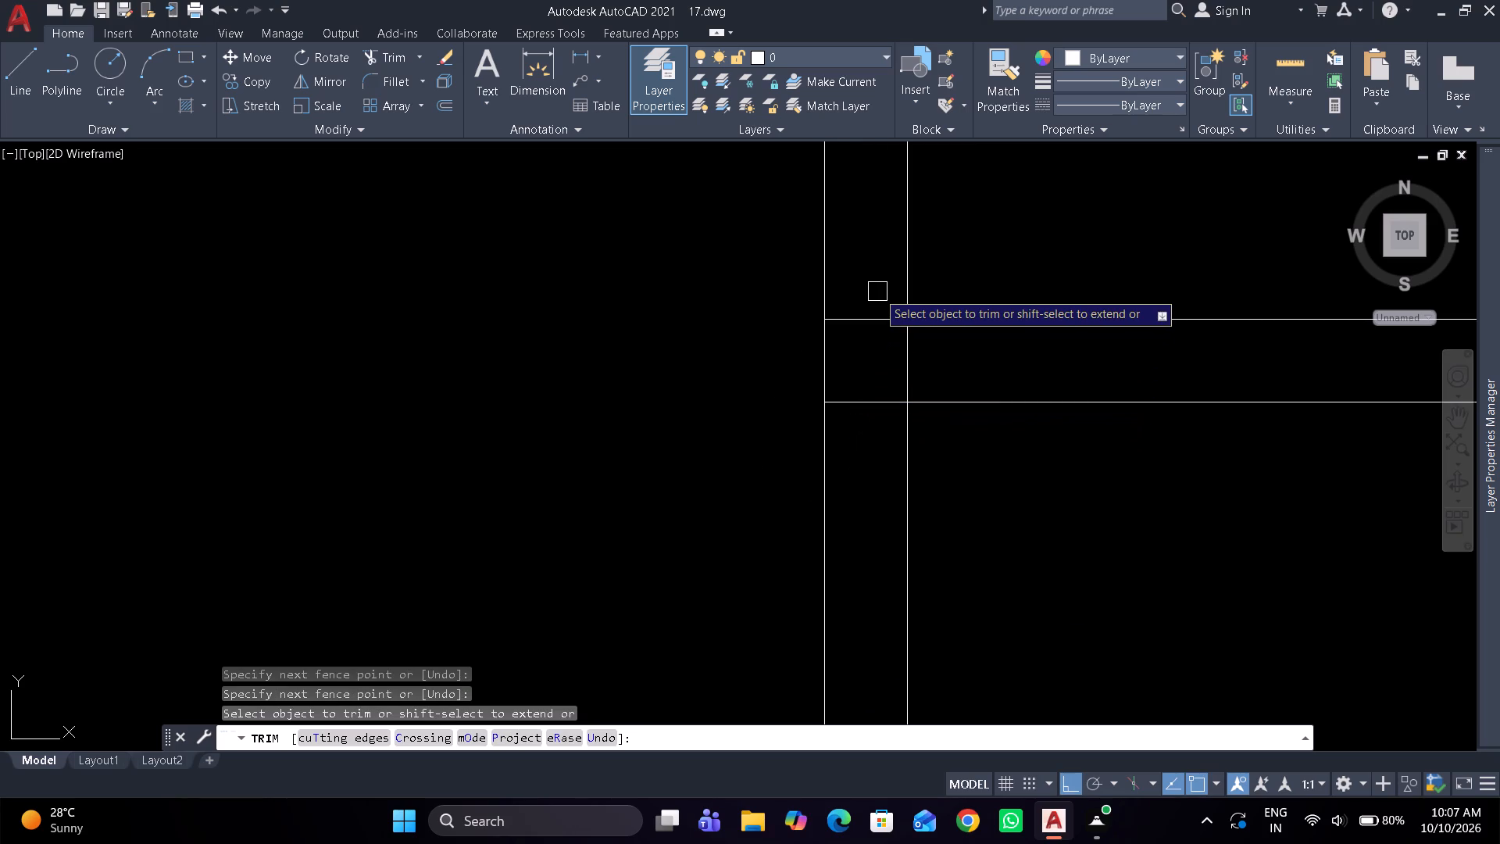
{"action": "left_click_drag", "start_coordinate": [877, 291], "coordinate": [873, 447]}
{"action": "left_click", "coordinate": [923, 356]}
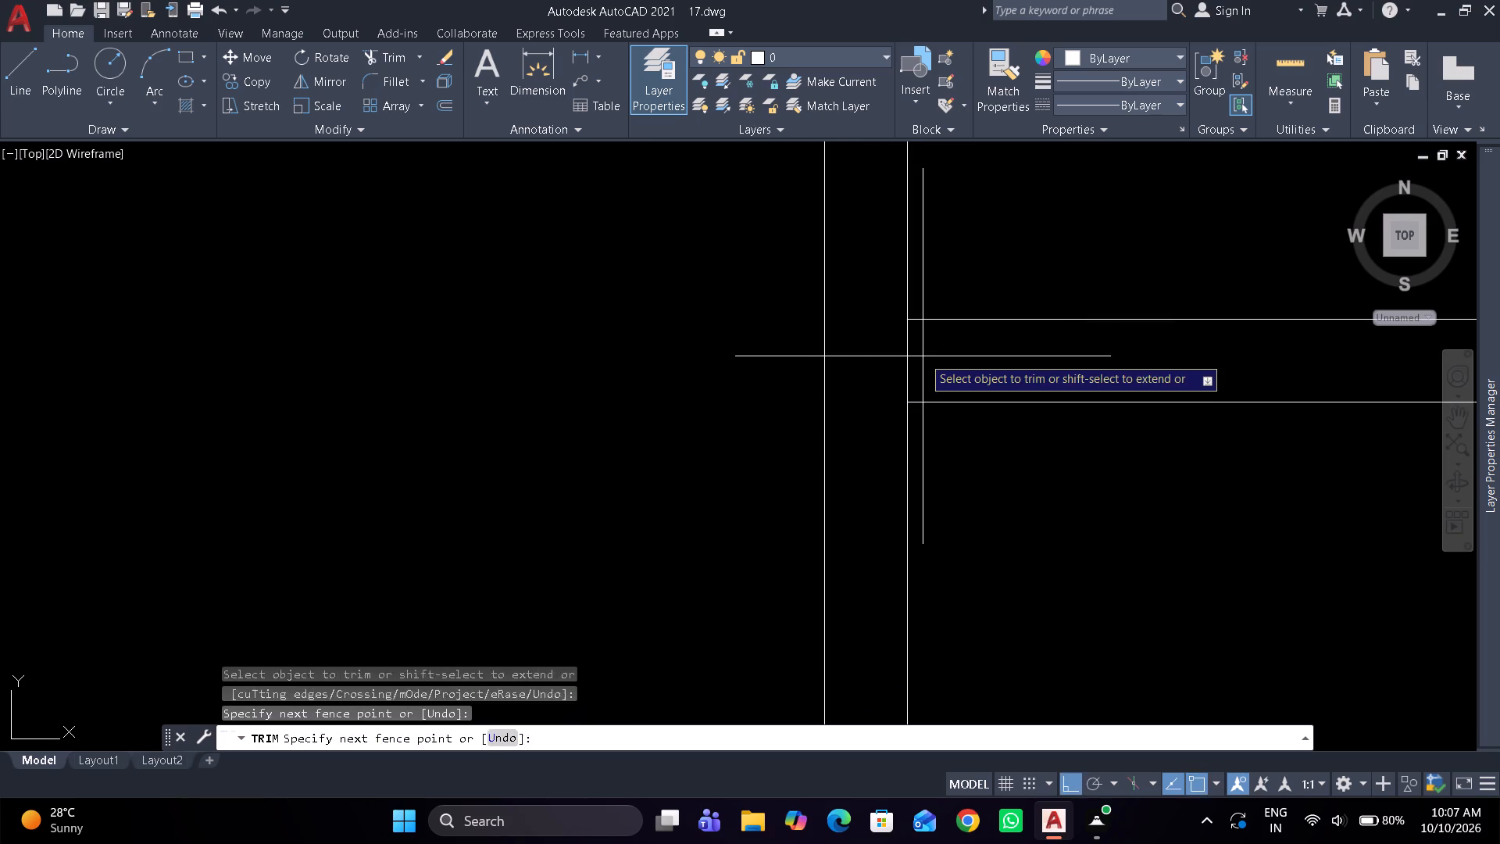
{"action": "left_click", "coordinate": [890, 359]}
{"action": "right_click", "coordinate": [608, 384]}
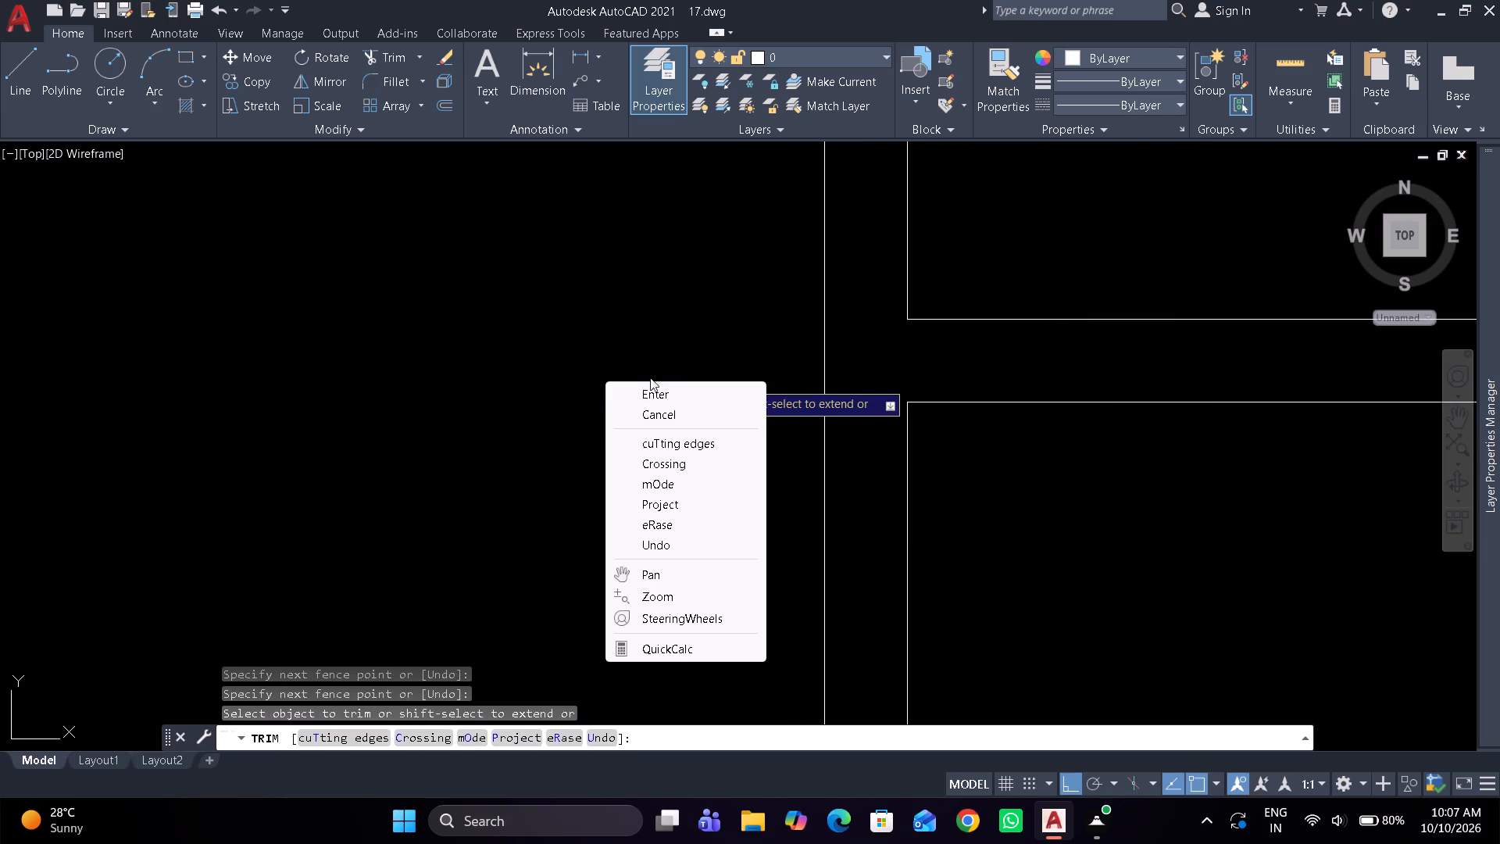
{"action": "left_click", "coordinate": [664, 388]}
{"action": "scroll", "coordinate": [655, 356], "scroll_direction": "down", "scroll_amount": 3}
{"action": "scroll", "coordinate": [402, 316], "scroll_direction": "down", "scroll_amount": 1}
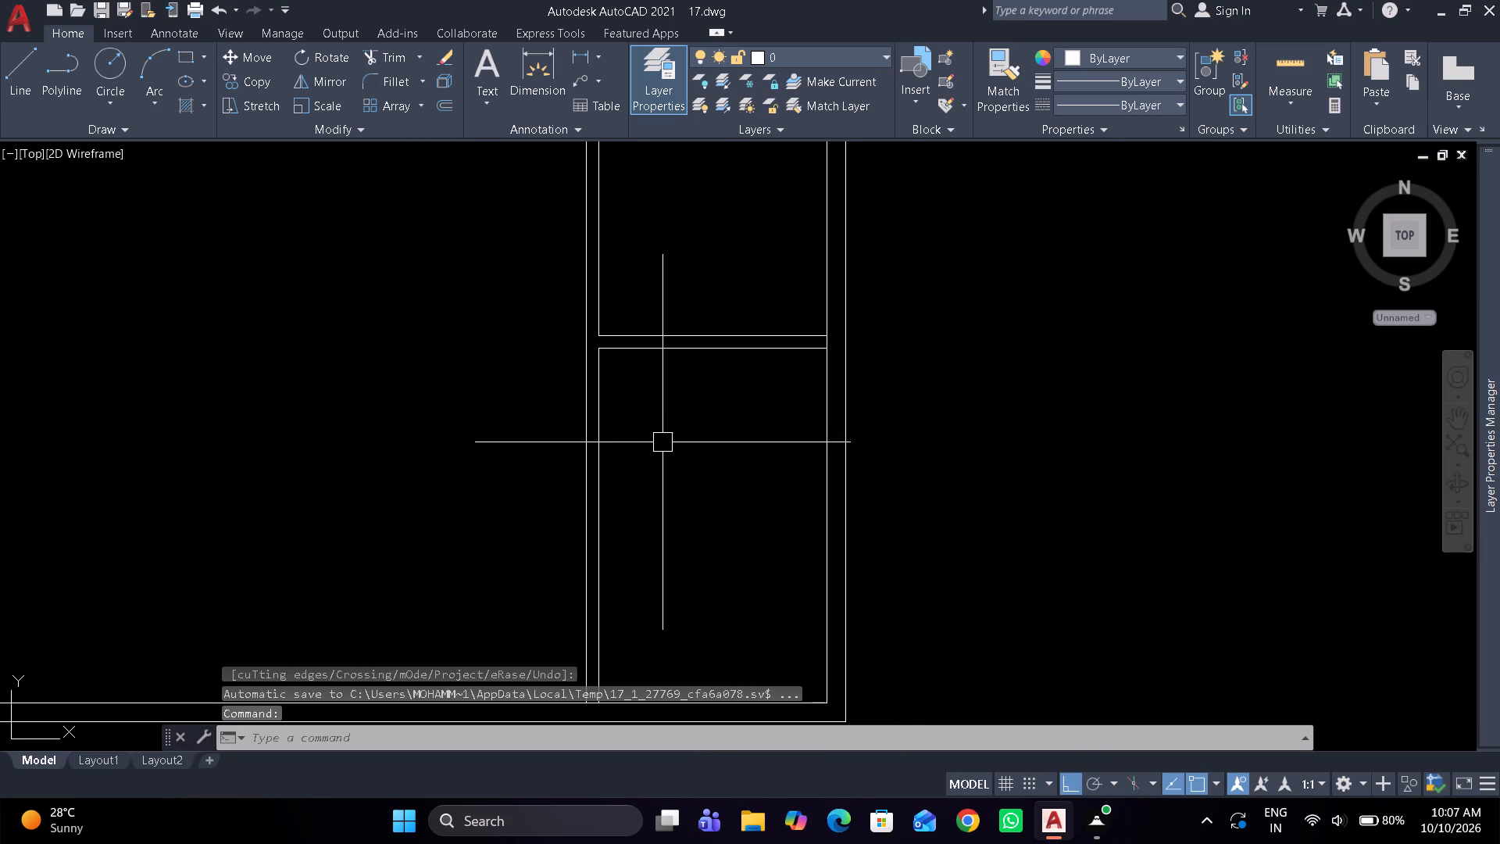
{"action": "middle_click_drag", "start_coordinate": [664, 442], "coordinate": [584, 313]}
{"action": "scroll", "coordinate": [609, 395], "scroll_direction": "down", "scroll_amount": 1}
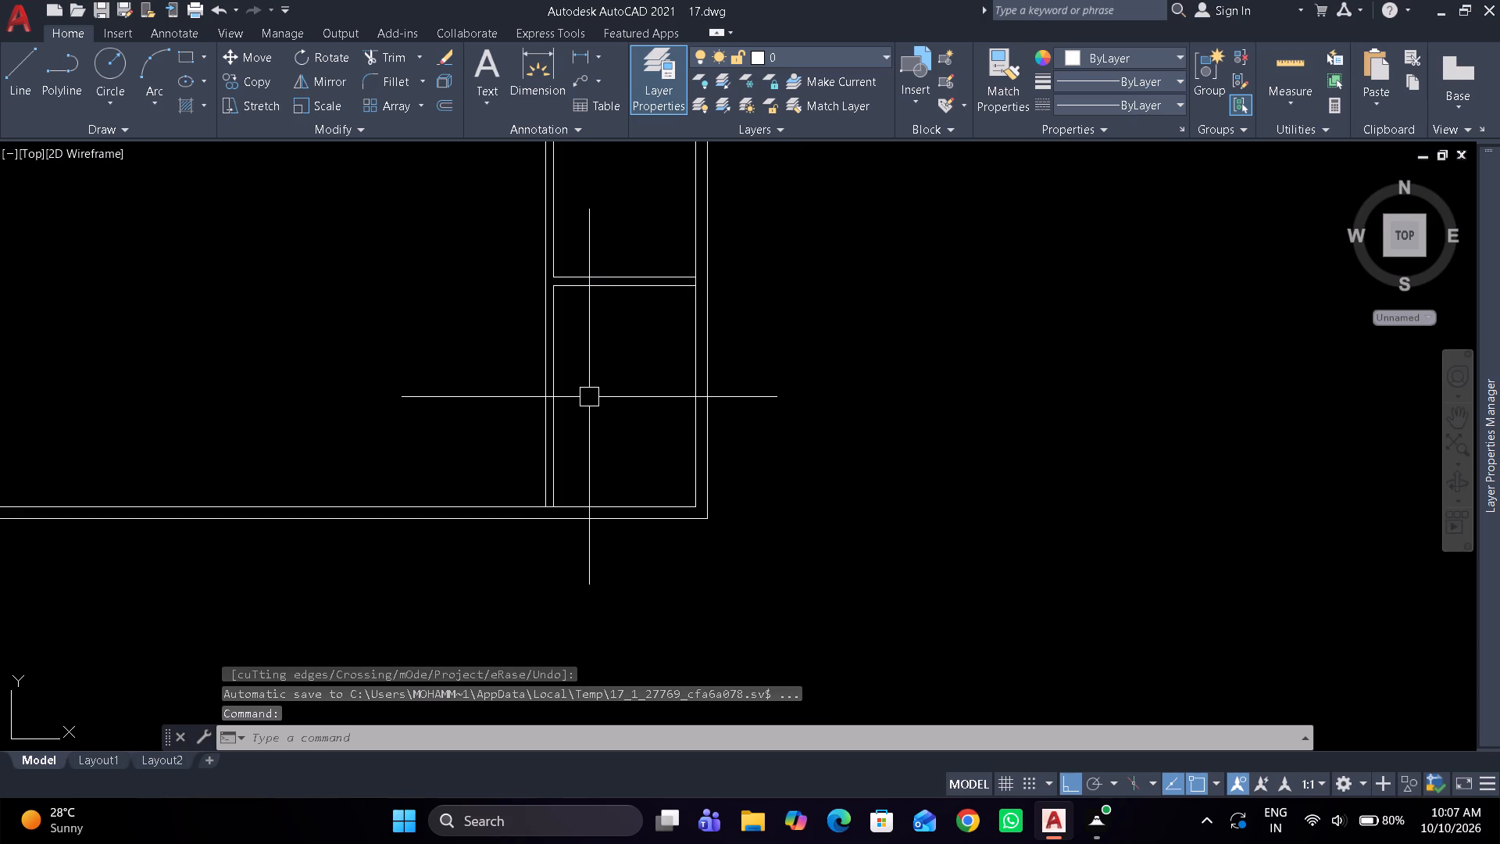
Create a layer named Outer Wall and set its colour to red.
{"action": "scroll", "coordinate": [438, 386], "scroll_direction": "down", "scroll_amount": 2}
{"action": "middle_click_drag", "start_coordinate": [438, 385], "coordinate": [623, 404]}
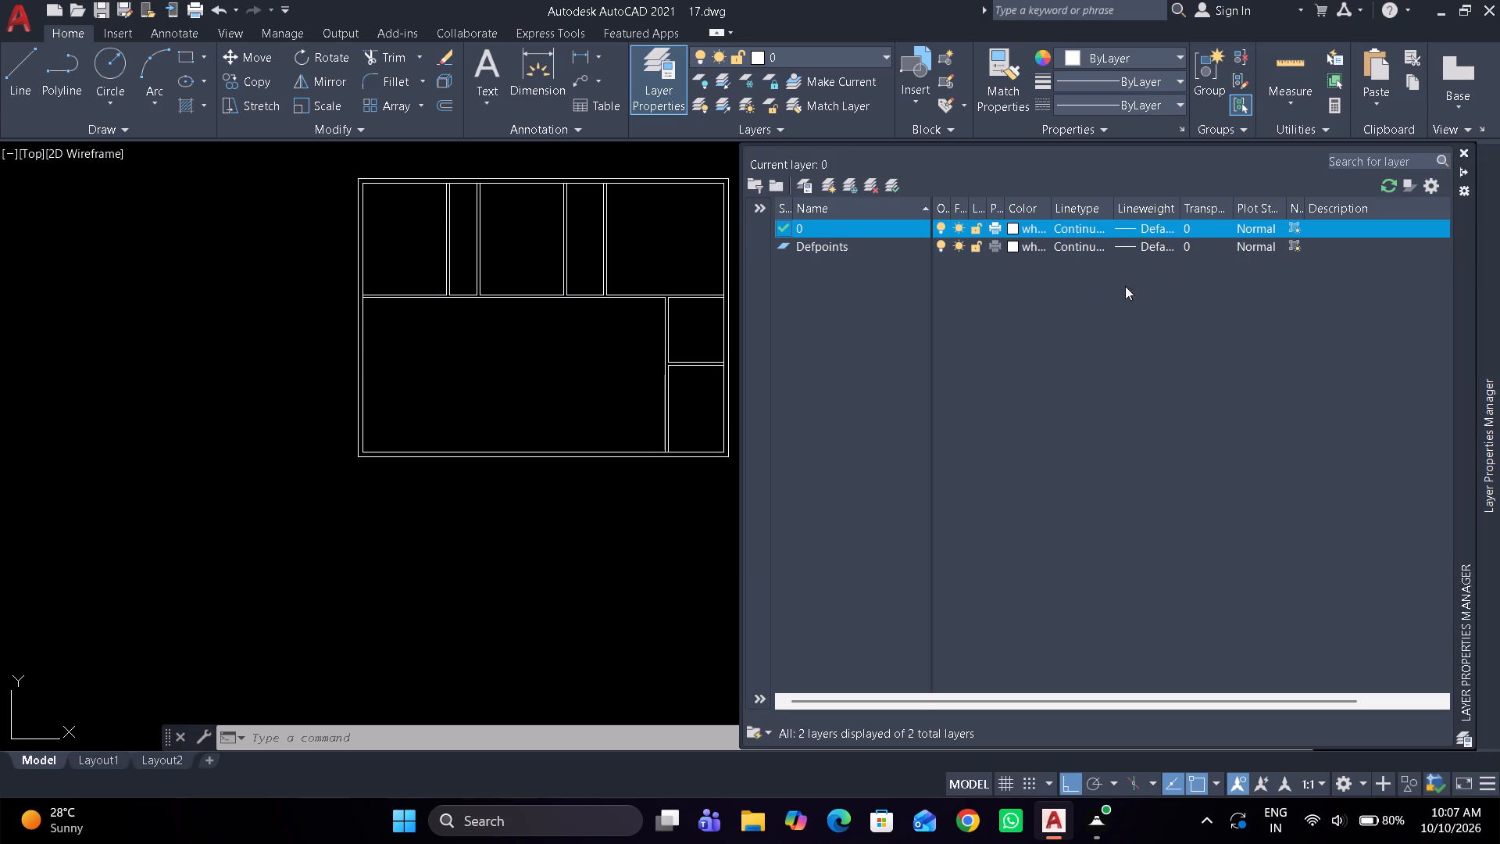
{"action": "left_click", "coordinate": [827, 191]}
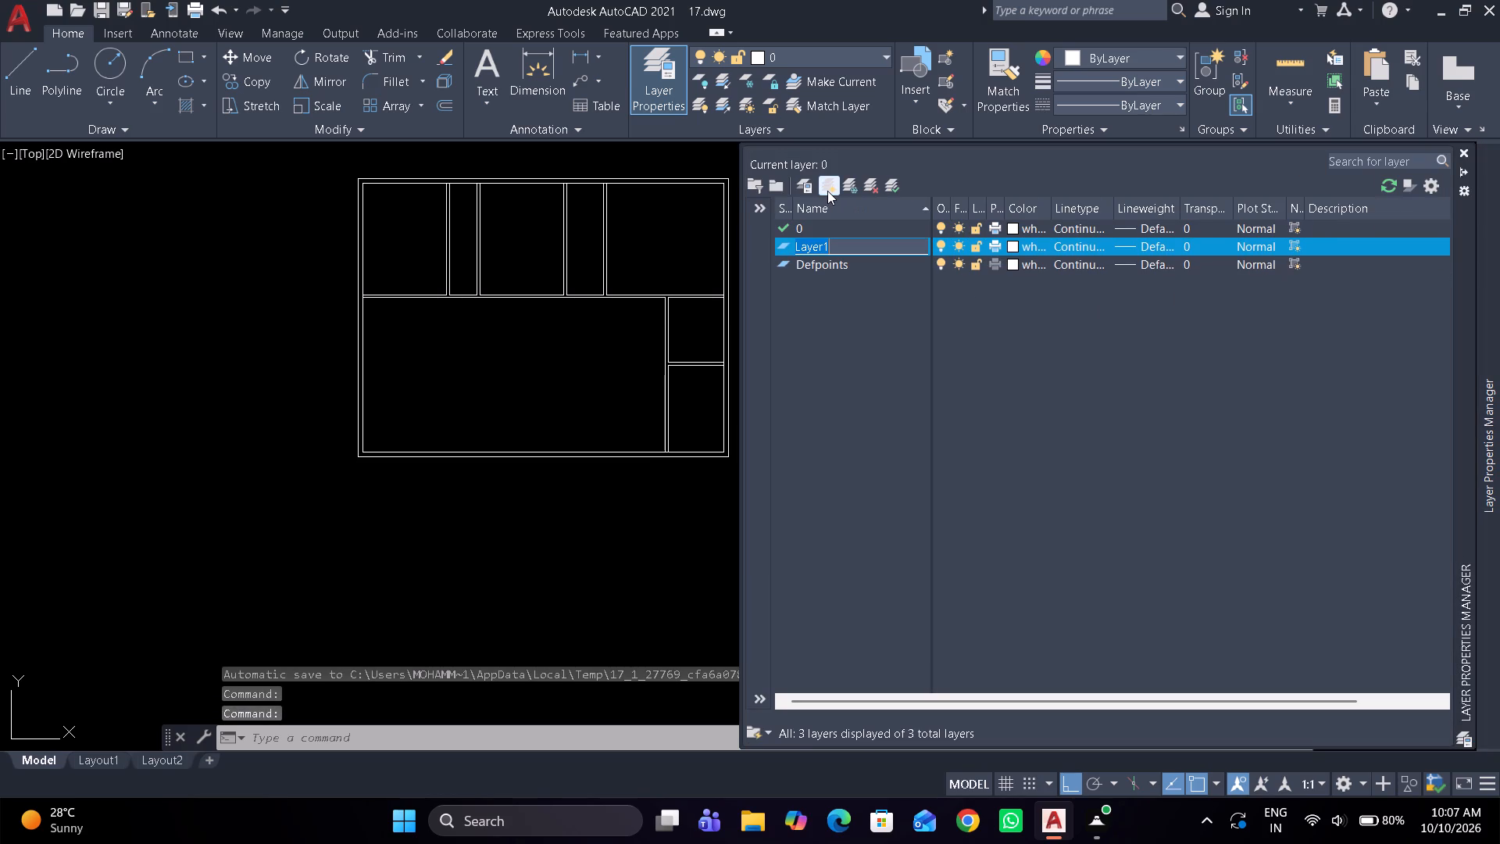
{"action": "type", "text": "Outer"}
{"action": "key", "text": "space"}
{"action": "type", "text": "Wall"}
{"action": "key", "text": "Return"}
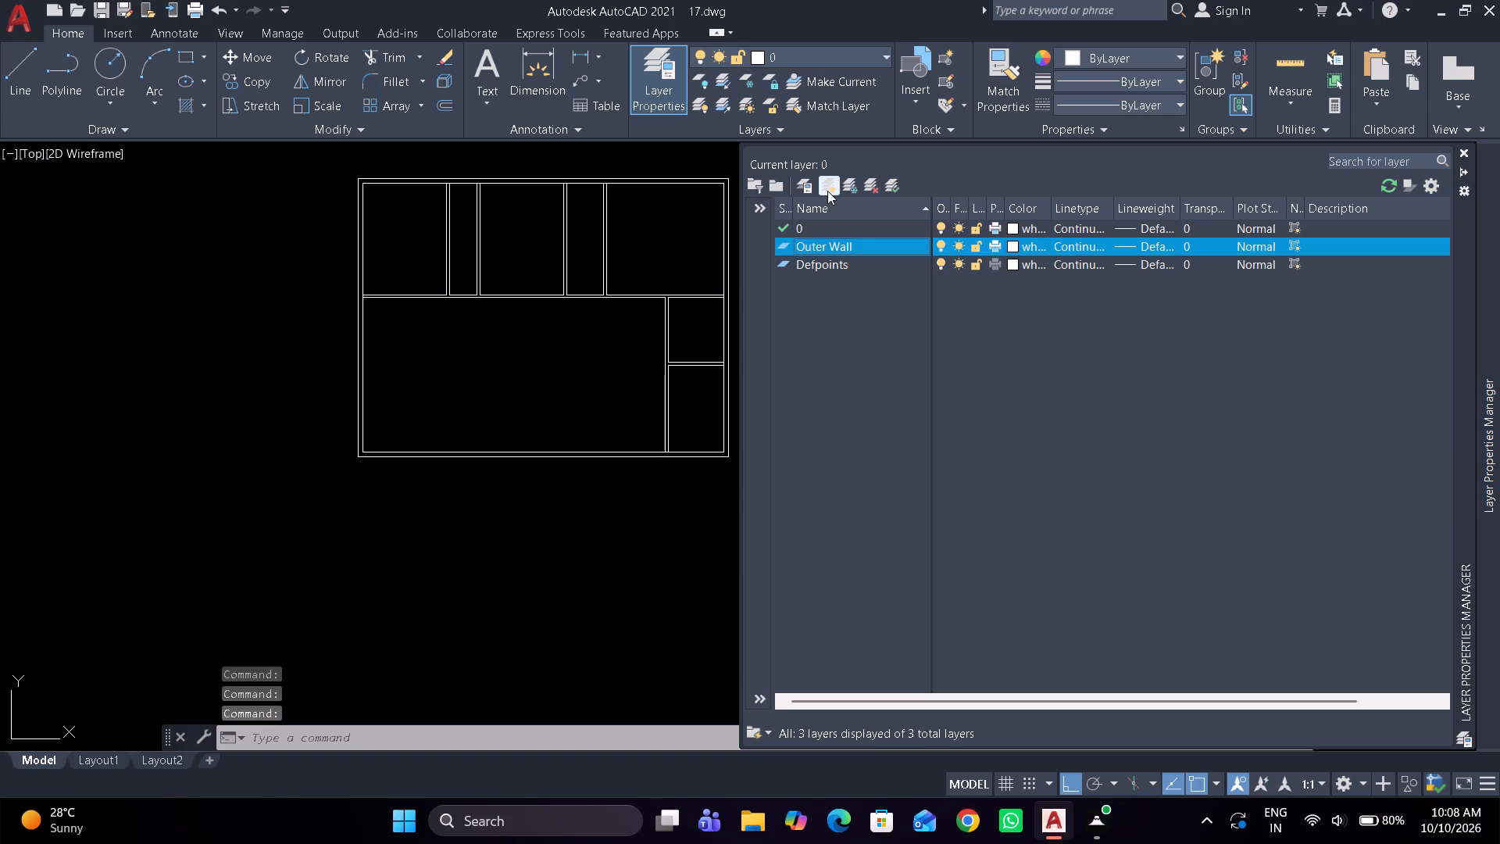
{"action": "left_click", "coordinate": [1014, 246]}
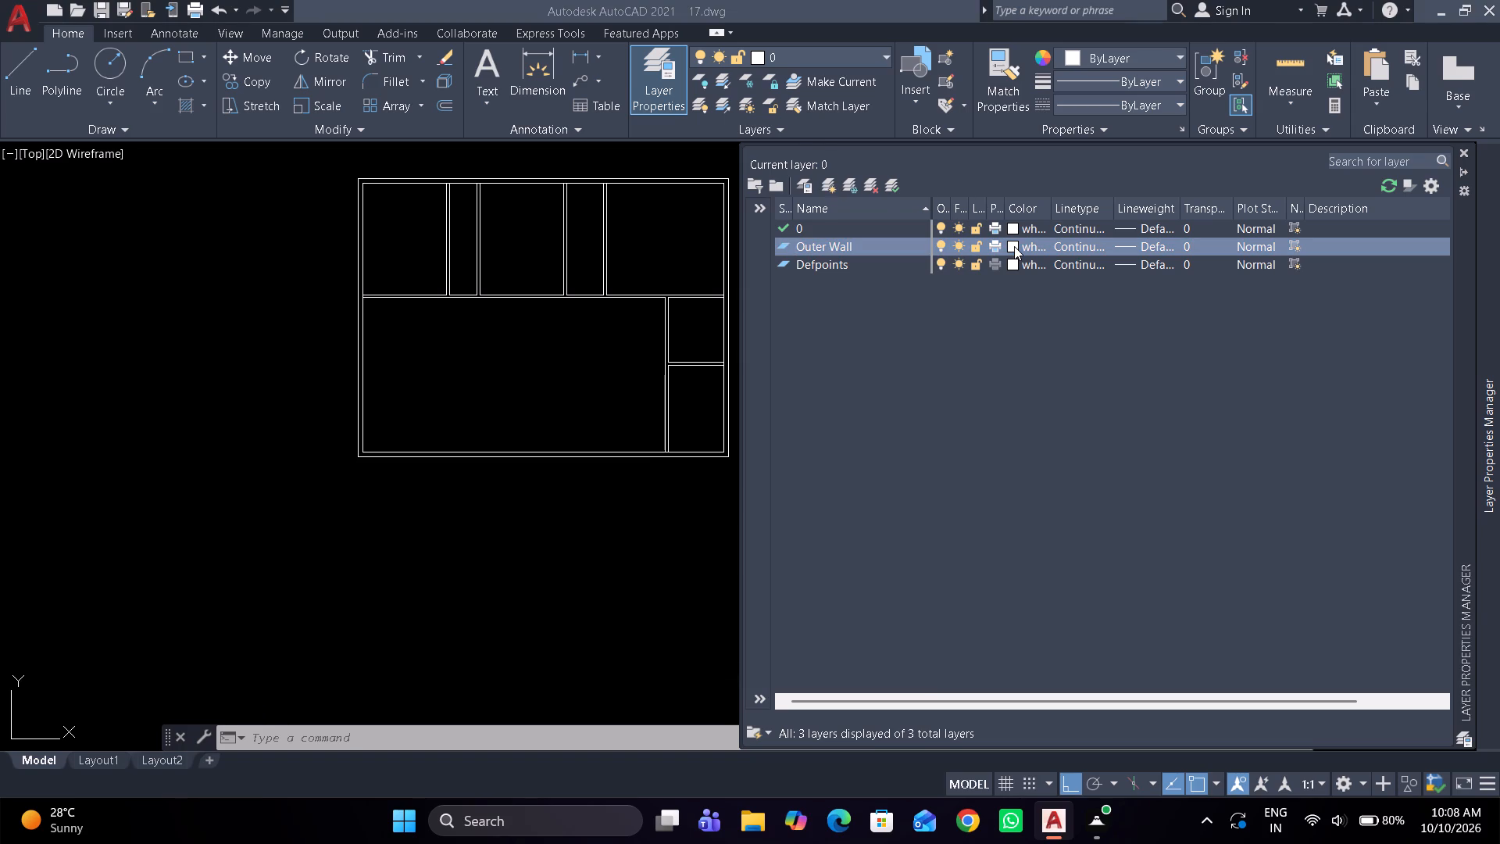
{"action": "left_click", "coordinate": [465, 377]}
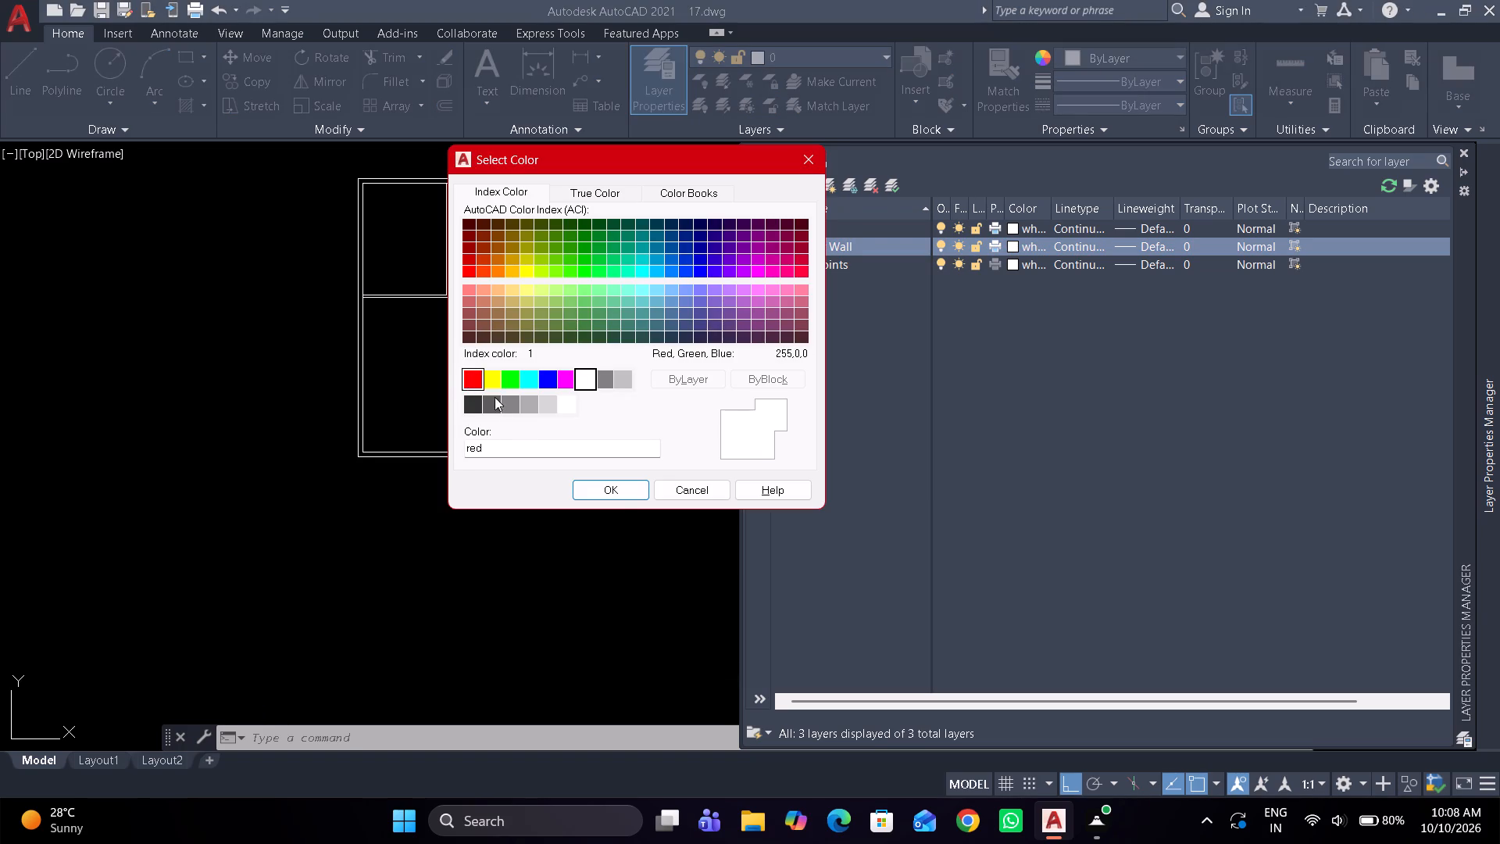
{"action": "left_click", "coordinate": [616, 495]}
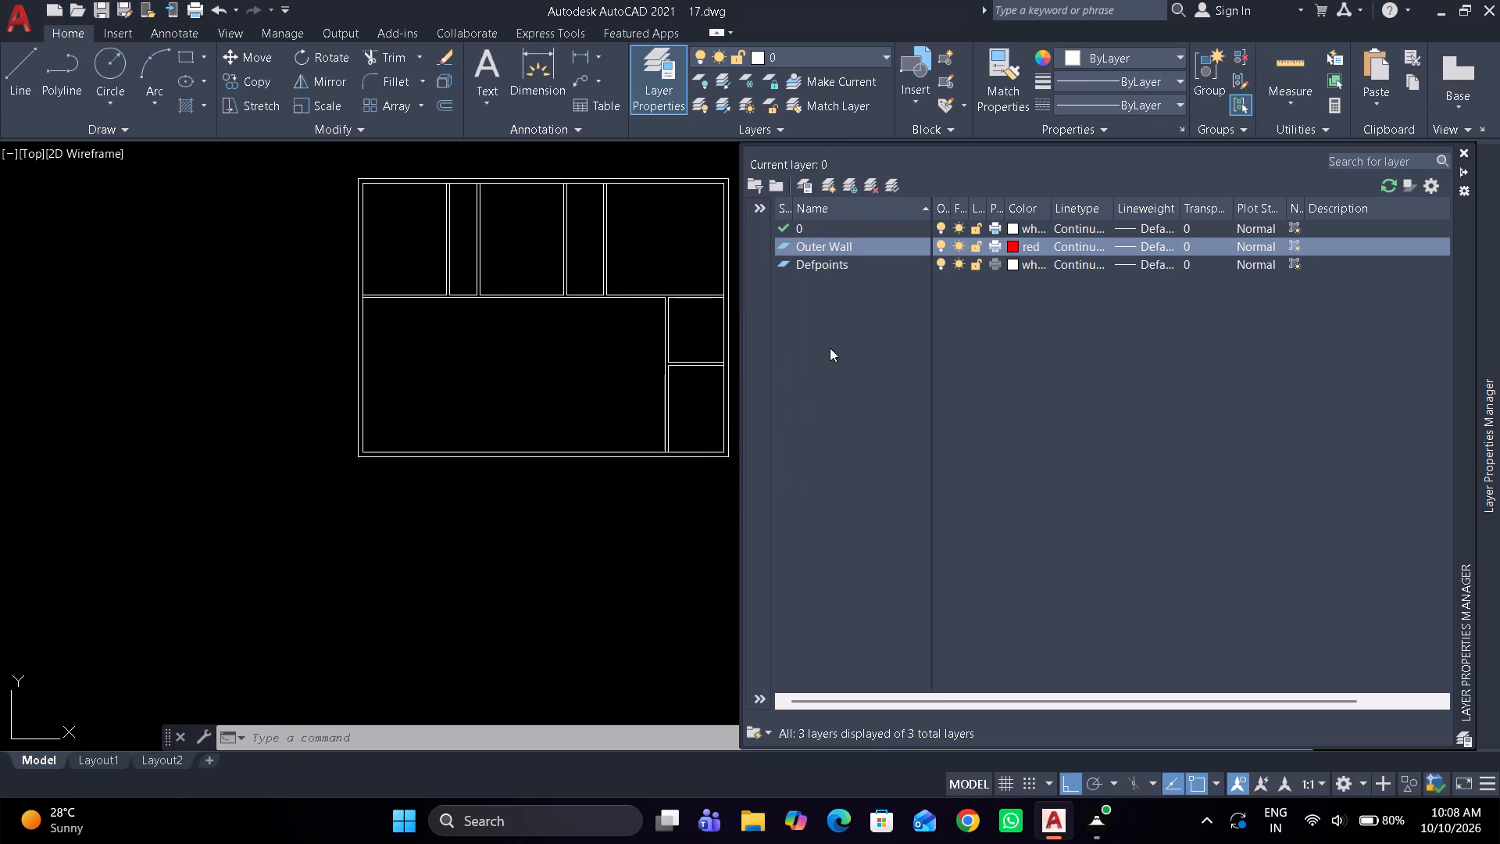
Create a layer named Inner Wall and set its colour to blue.
{"action": "left_click", "coordinate": [825, 184]}
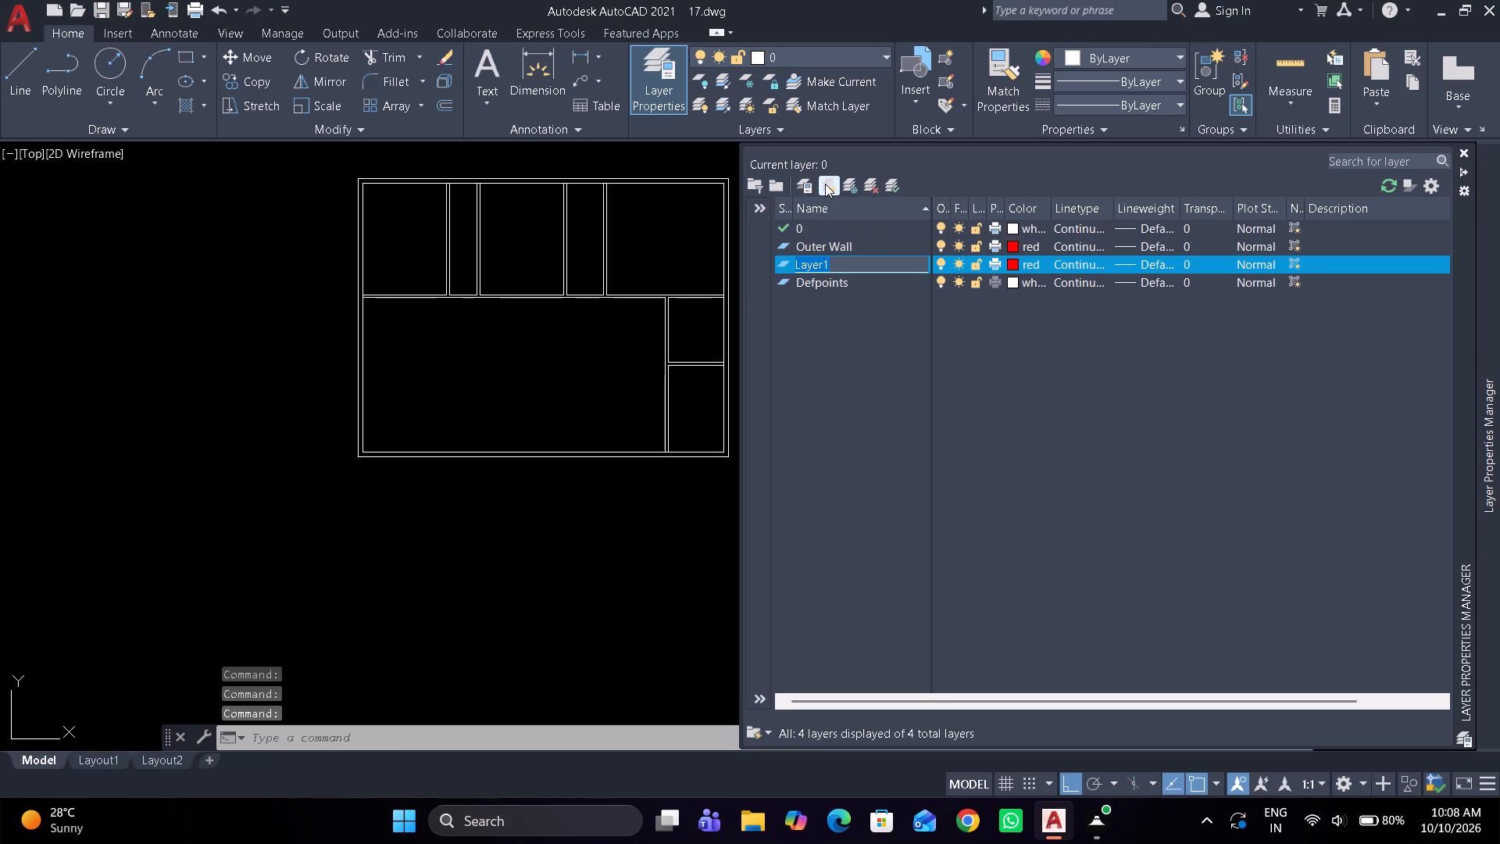
{"action": "type", "text": "Inner"}
{"action": "key", "text": "space"}
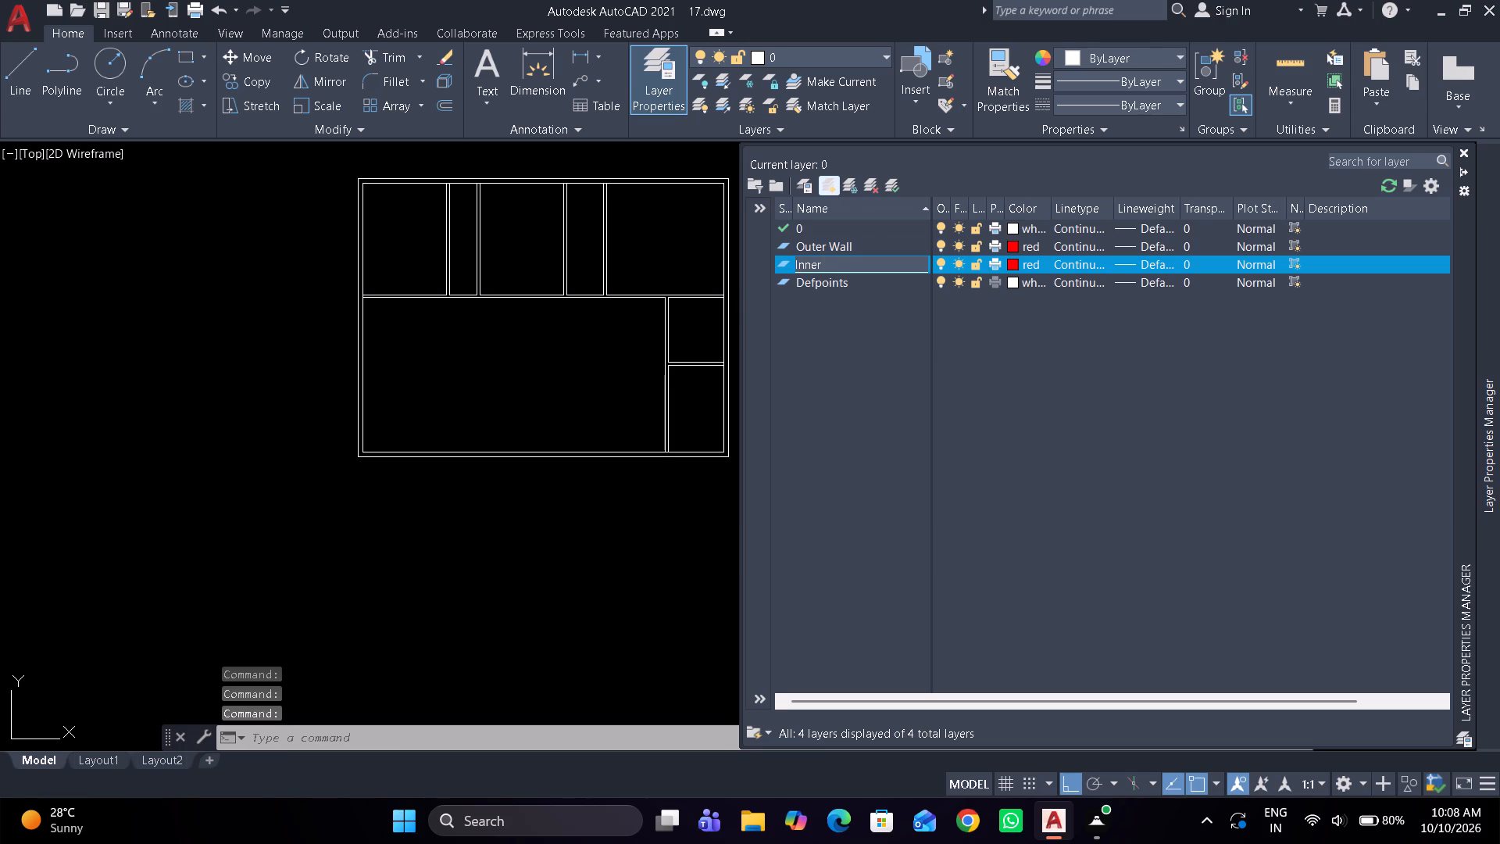
{"action": "type", "text": "Wall"}
{"action": "key", "text": "Return"}
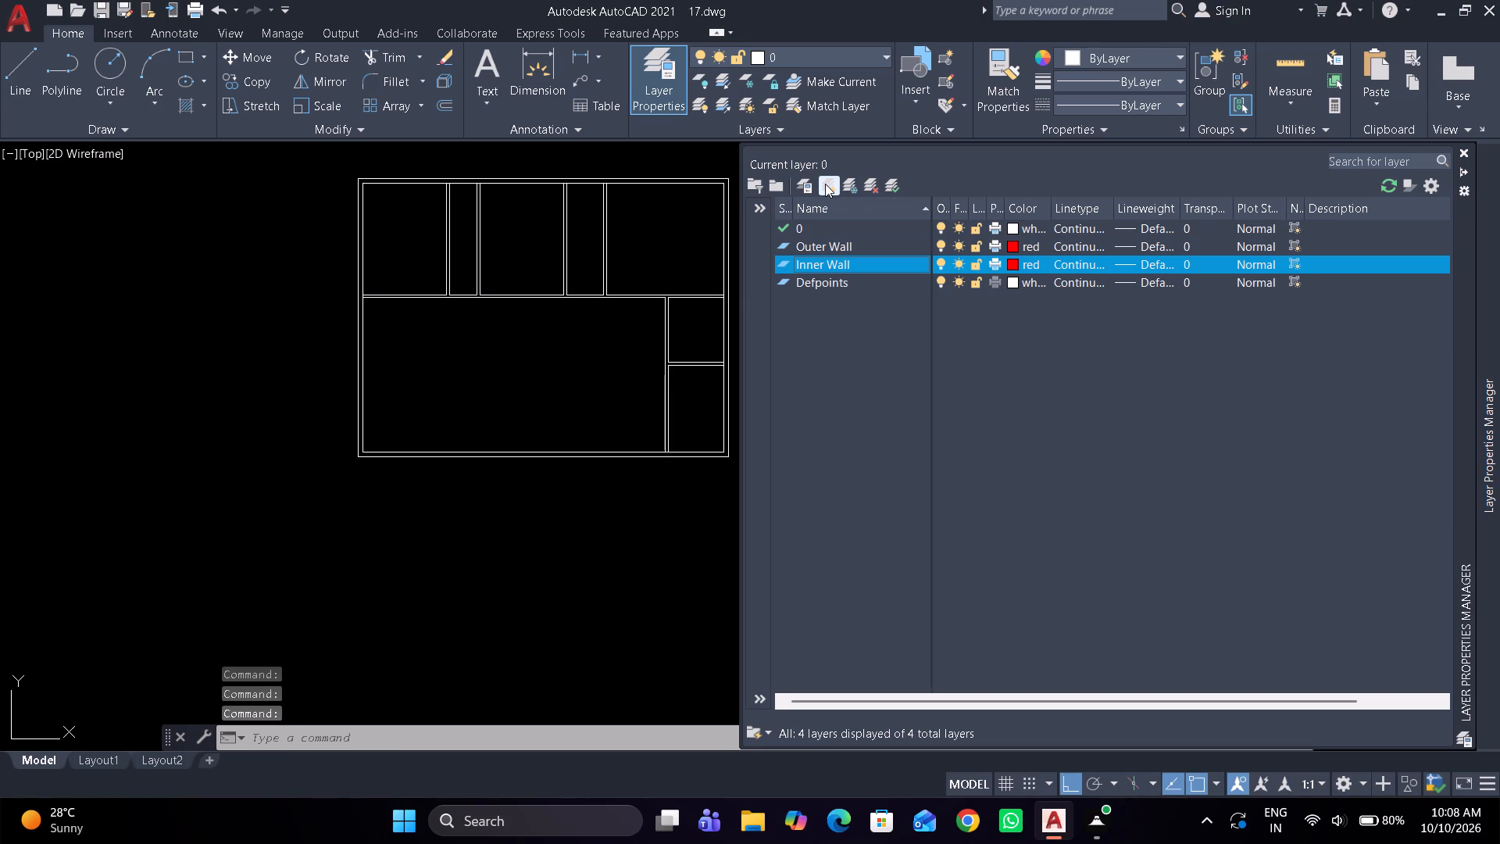
{"action": "left_click", "coordinate": [1012, 270]}
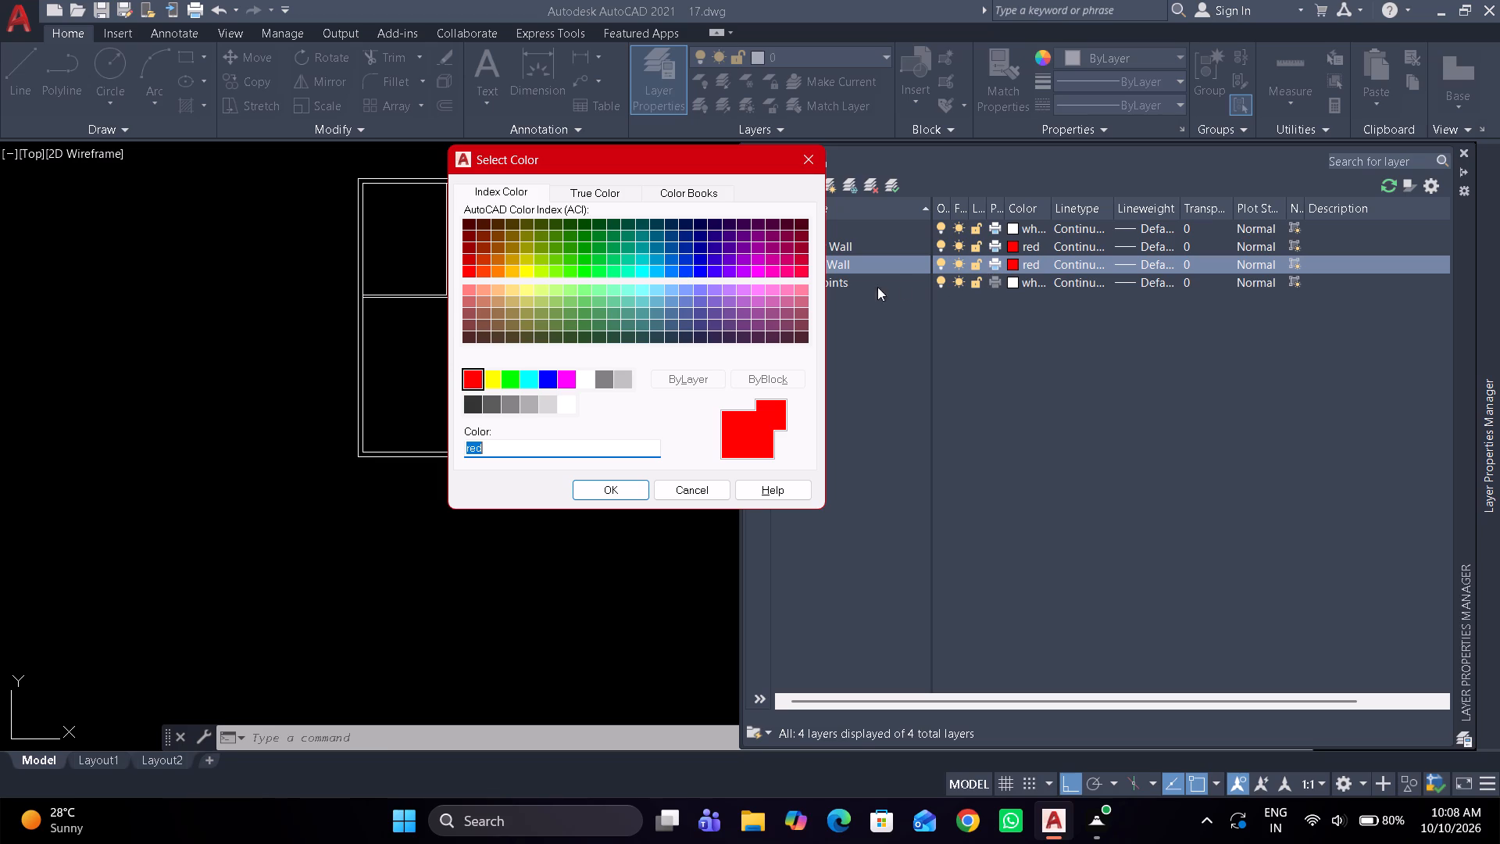
{"action": "left_click", "coordinate": [544, 381]}
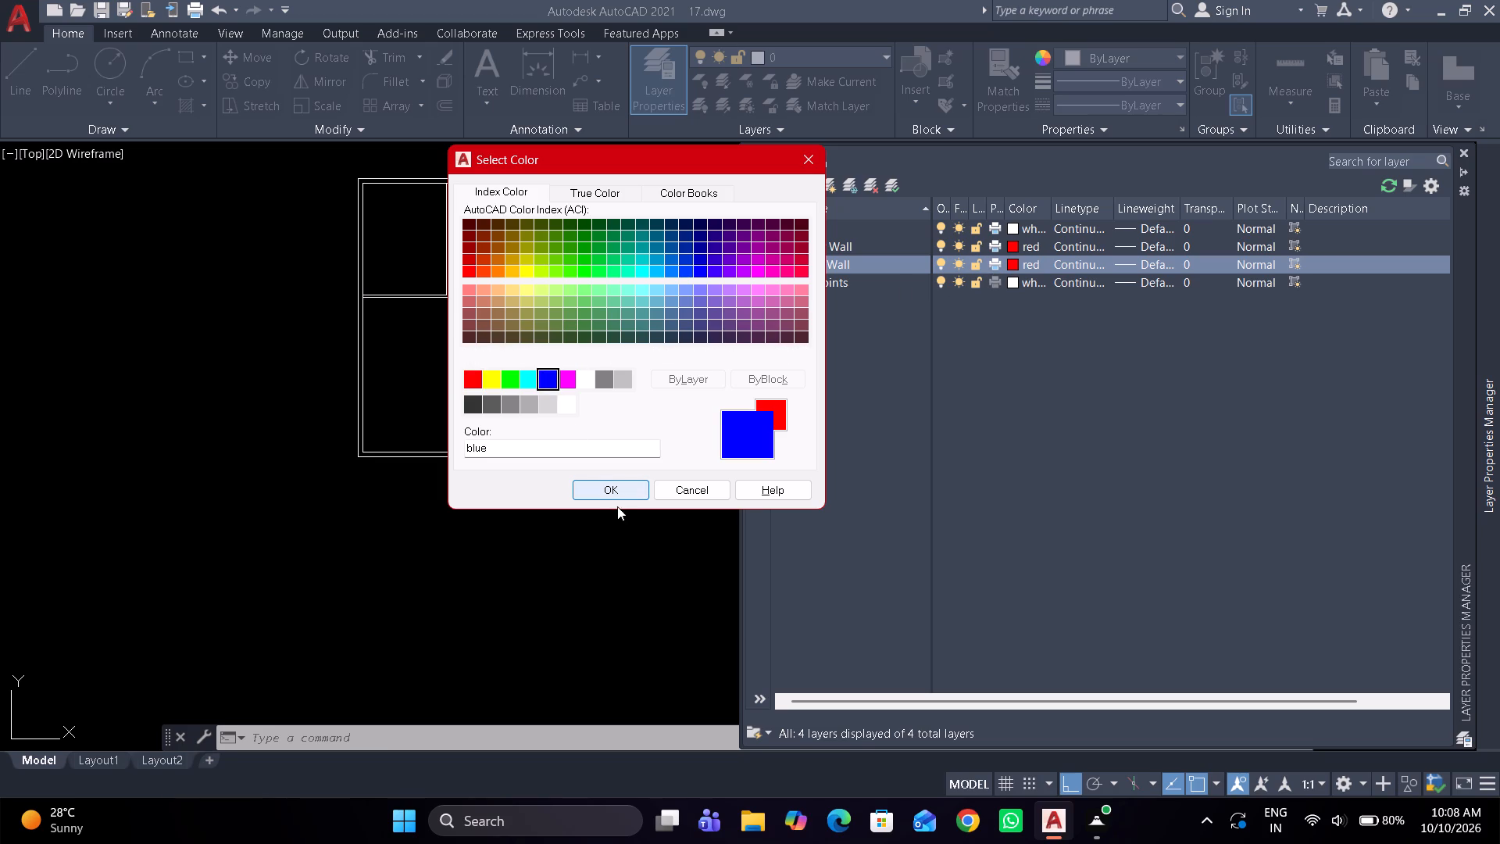
{"action": "left_click", "coordinate": [612, 492]}
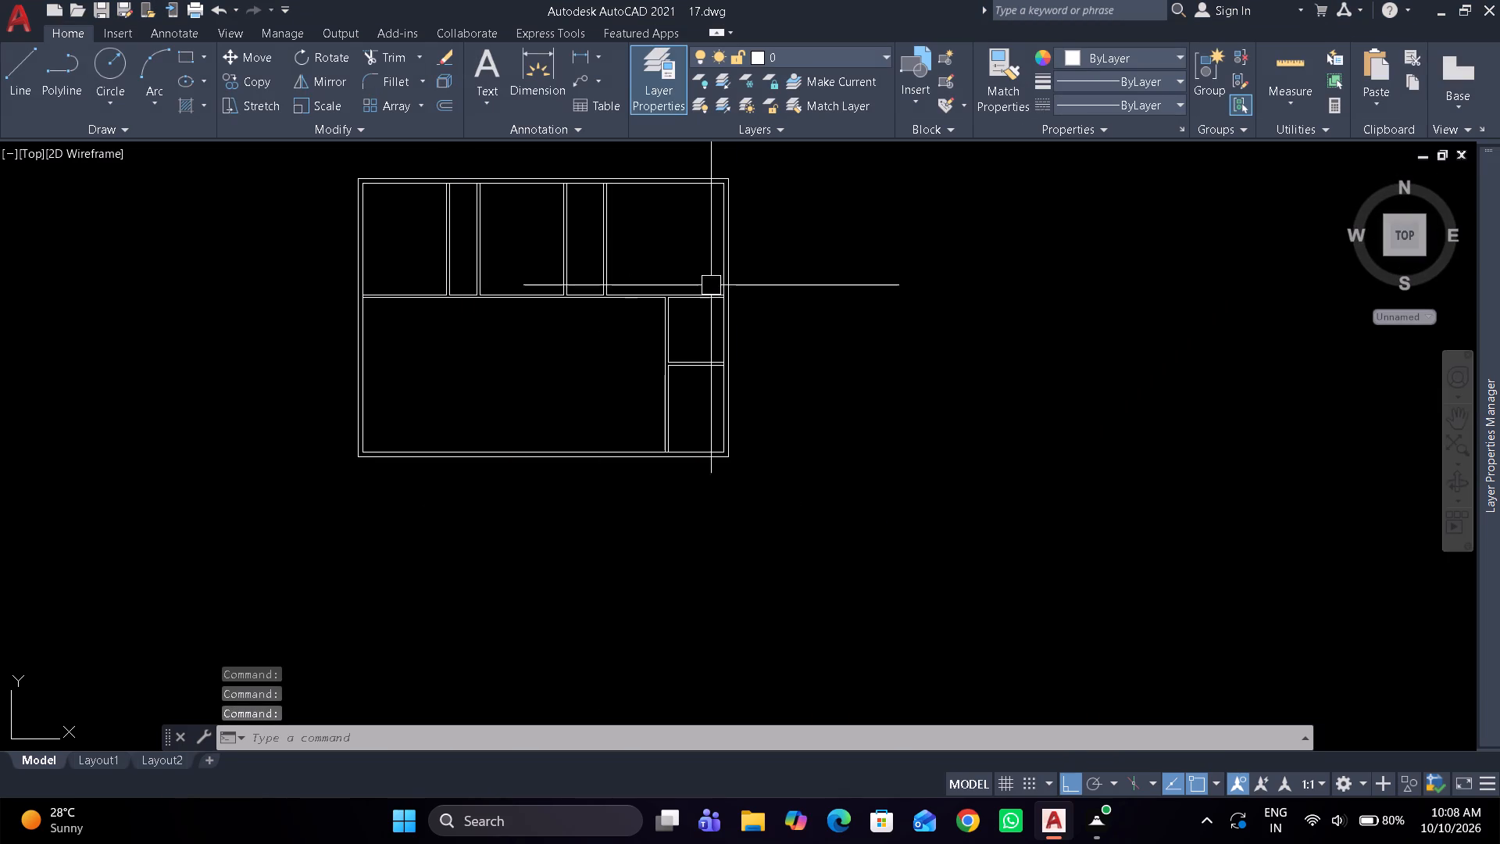
Assign the inner and outer lines of all four exterior walls to the Outer Wall layer.
{"action": "left_click", "coordinate": [850, 45]}
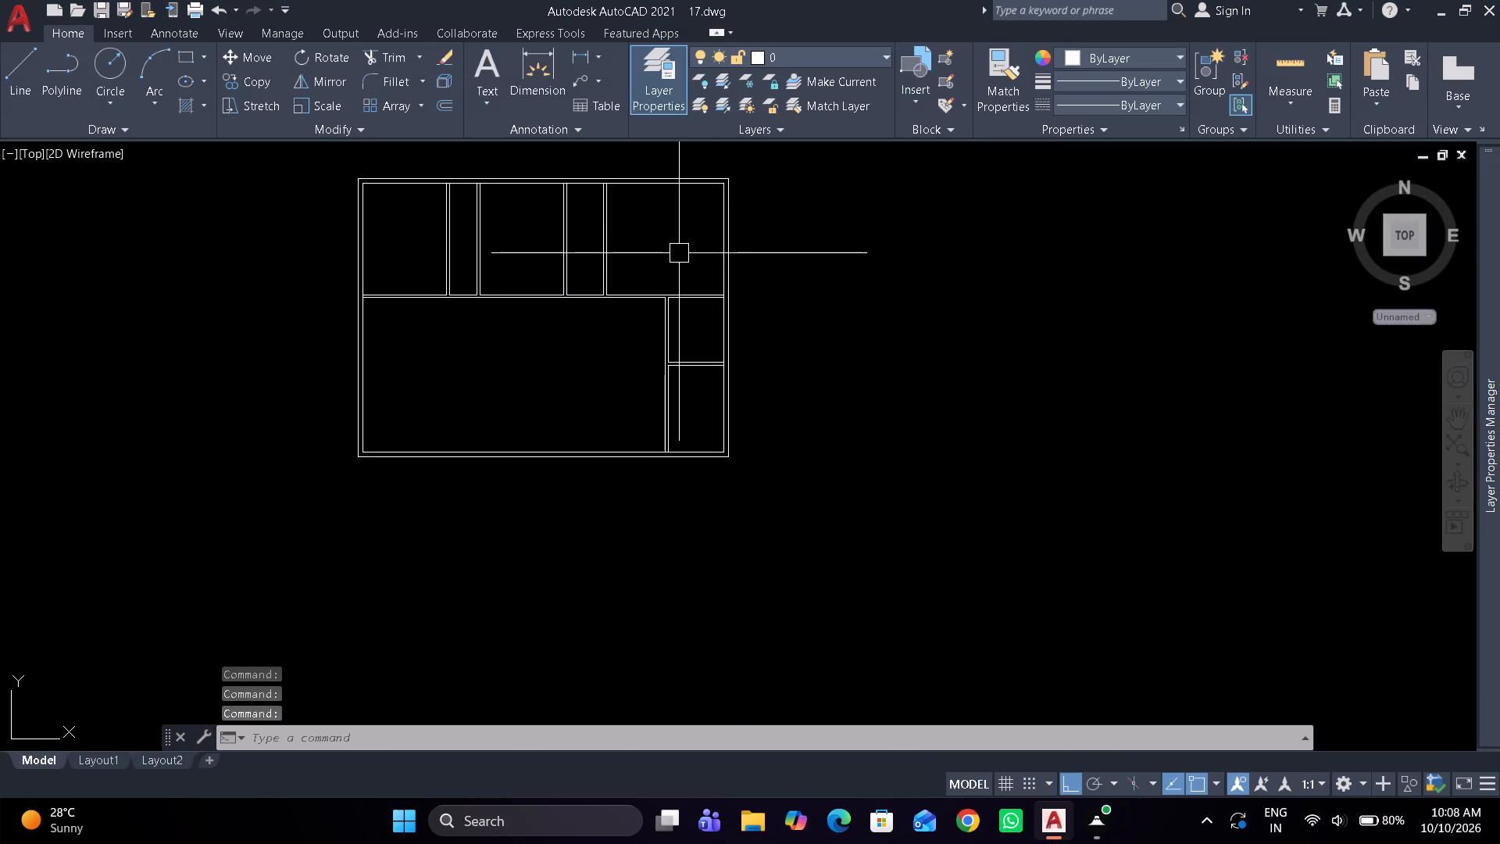
{"action": "left_click_drag", "start_coordinate": [670, 228], "coordinate": [654, 184]}
{"action": "left_click", "coordinate": [641, 150]}
{"action": "left_click_drag", "start_coordinate": [409, 249], "coordinate": [366, 249]}
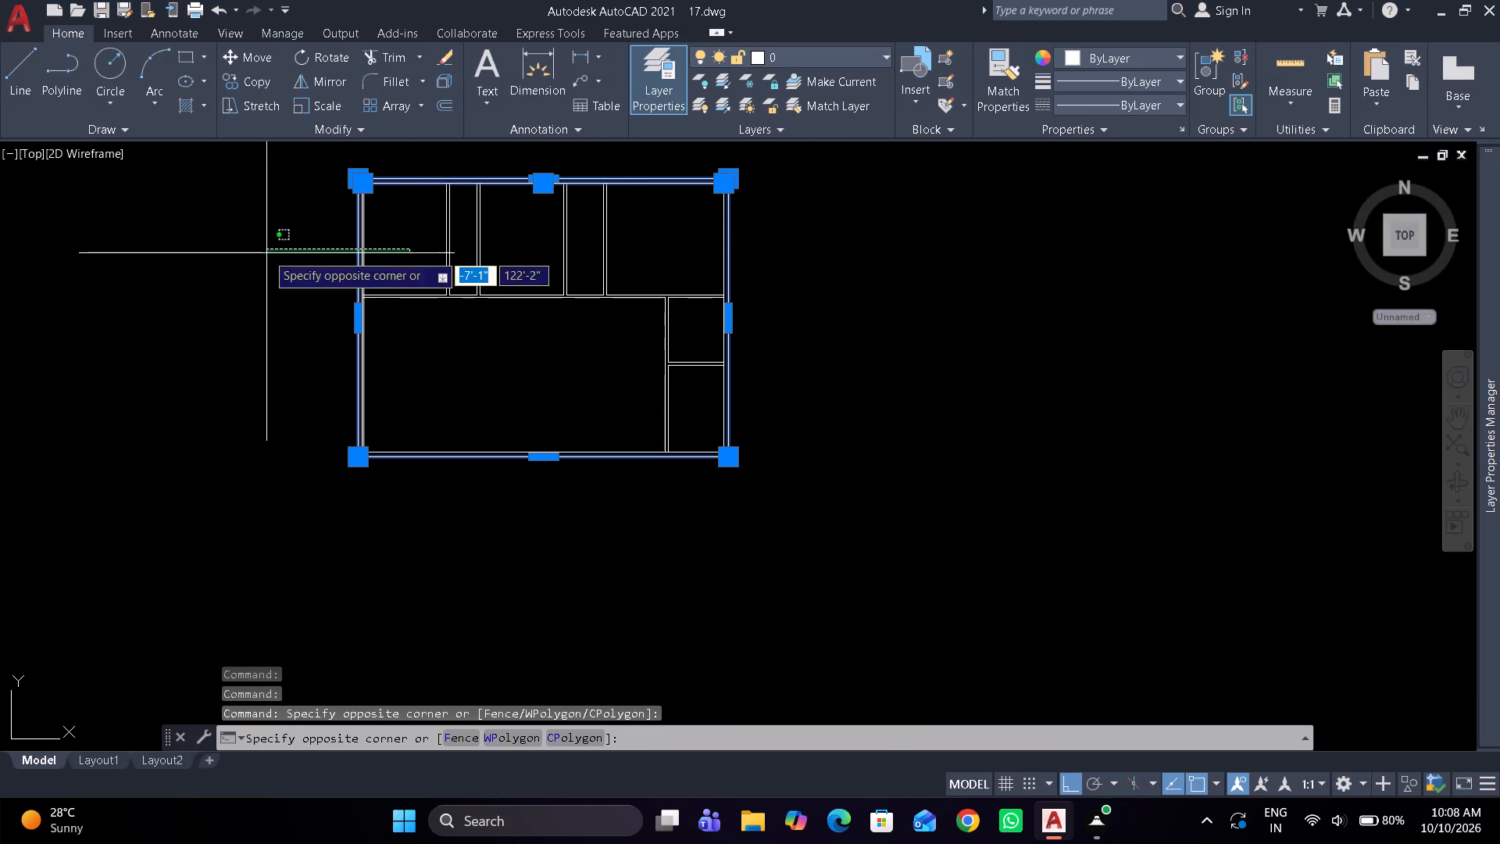
{"action": "left_click", "coordinate": [266, 253]}
{"action": "left_click_drag", "start_coordinate": [458, 381], "coordinate": [431, 413]}
{"action": "left_click", "coordinate": [373, 522]}
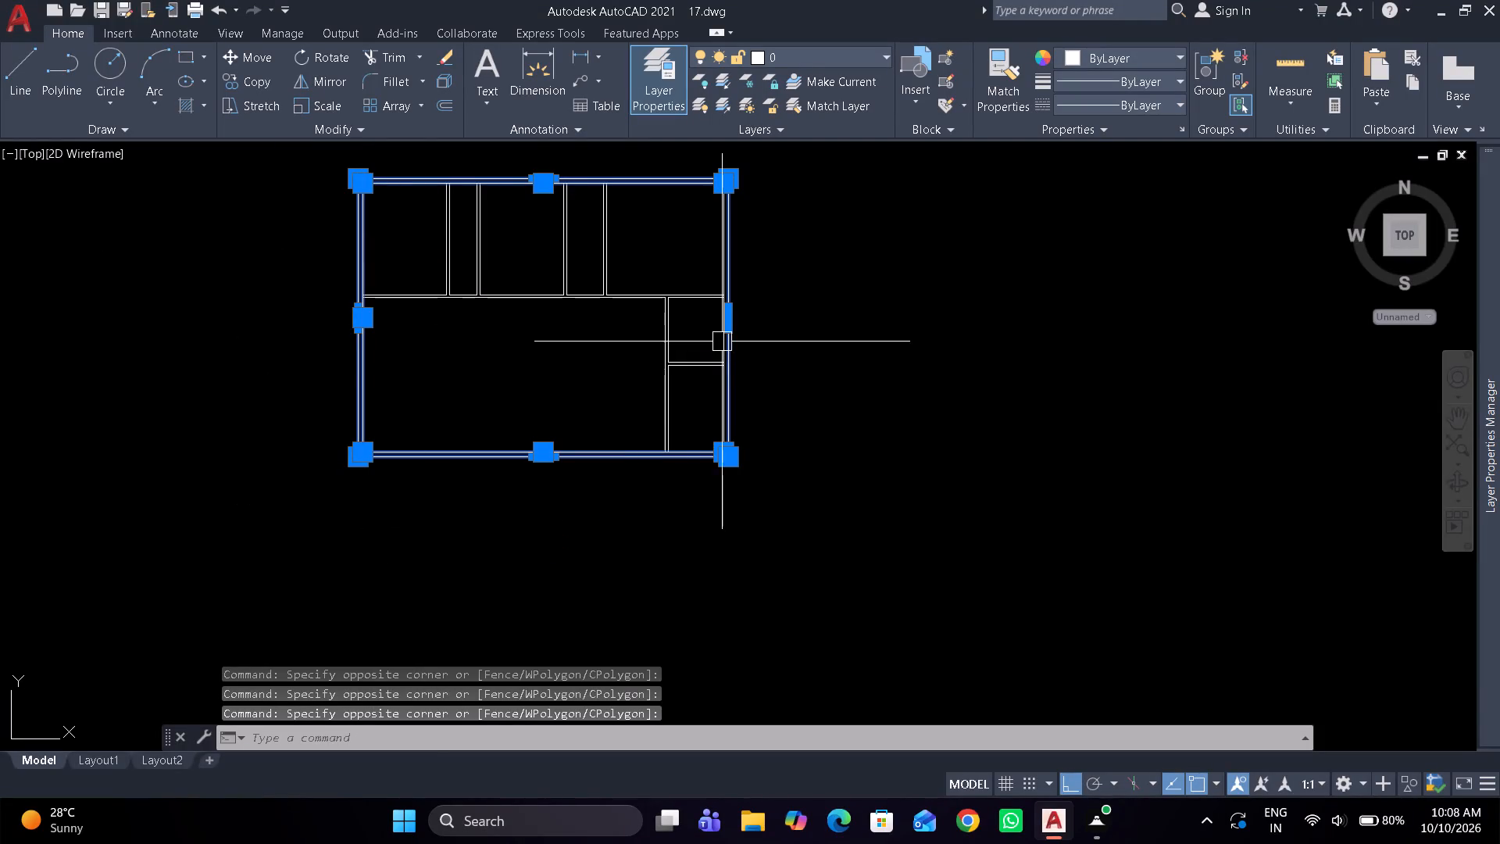
{"action": "left_click_drag", "start_coordinate": [766, 245], "coordinate": [726, 238]}
{"action": "left_click", "coordinate": [695, 233]}
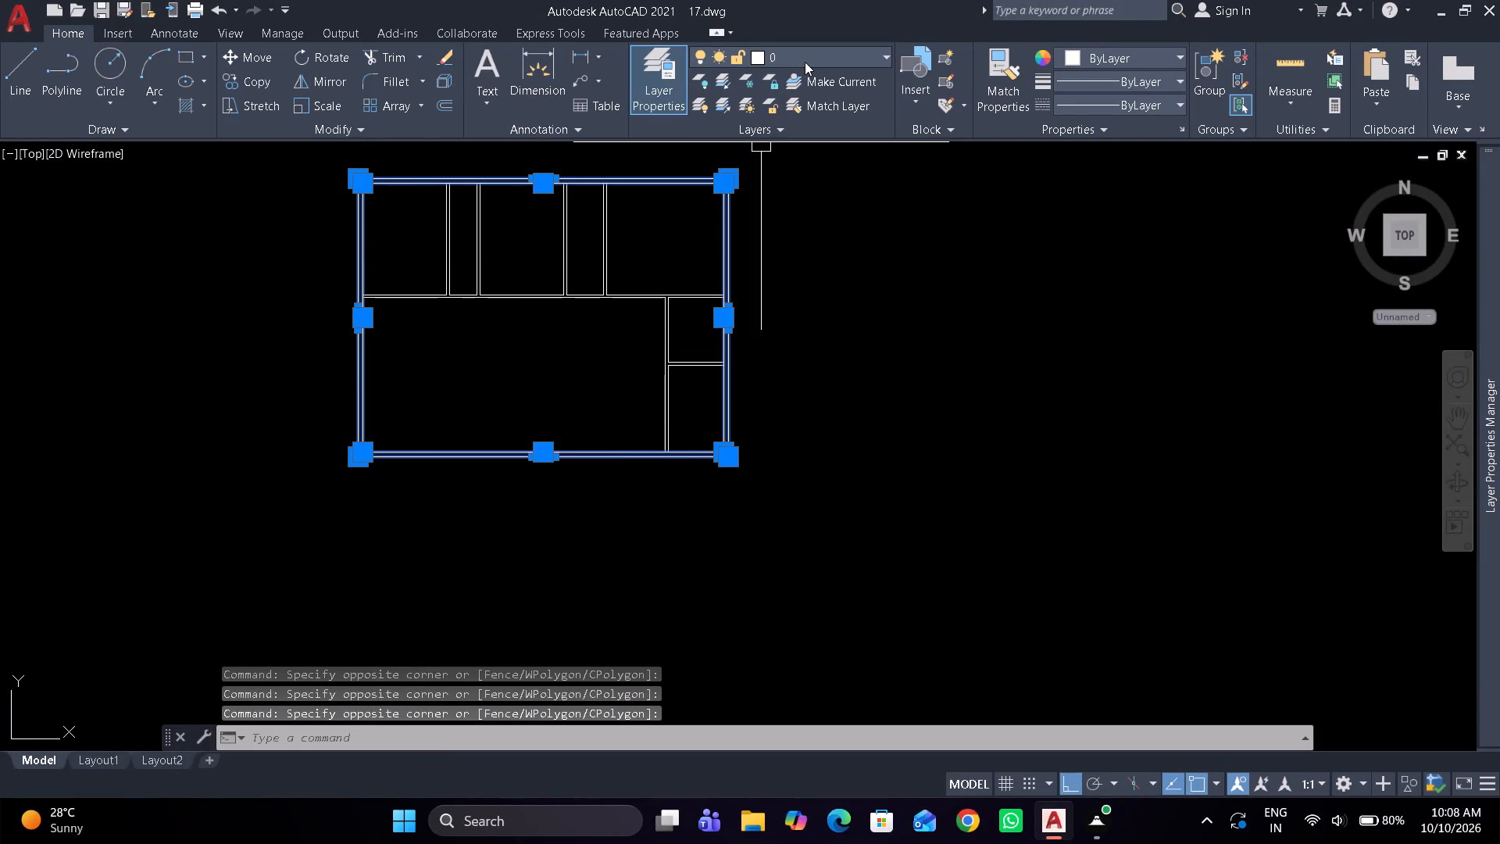
{"action": "left_click", "coordinate": [805, 62]}
{"action": "left_click", "coordinate": [787, 157]}
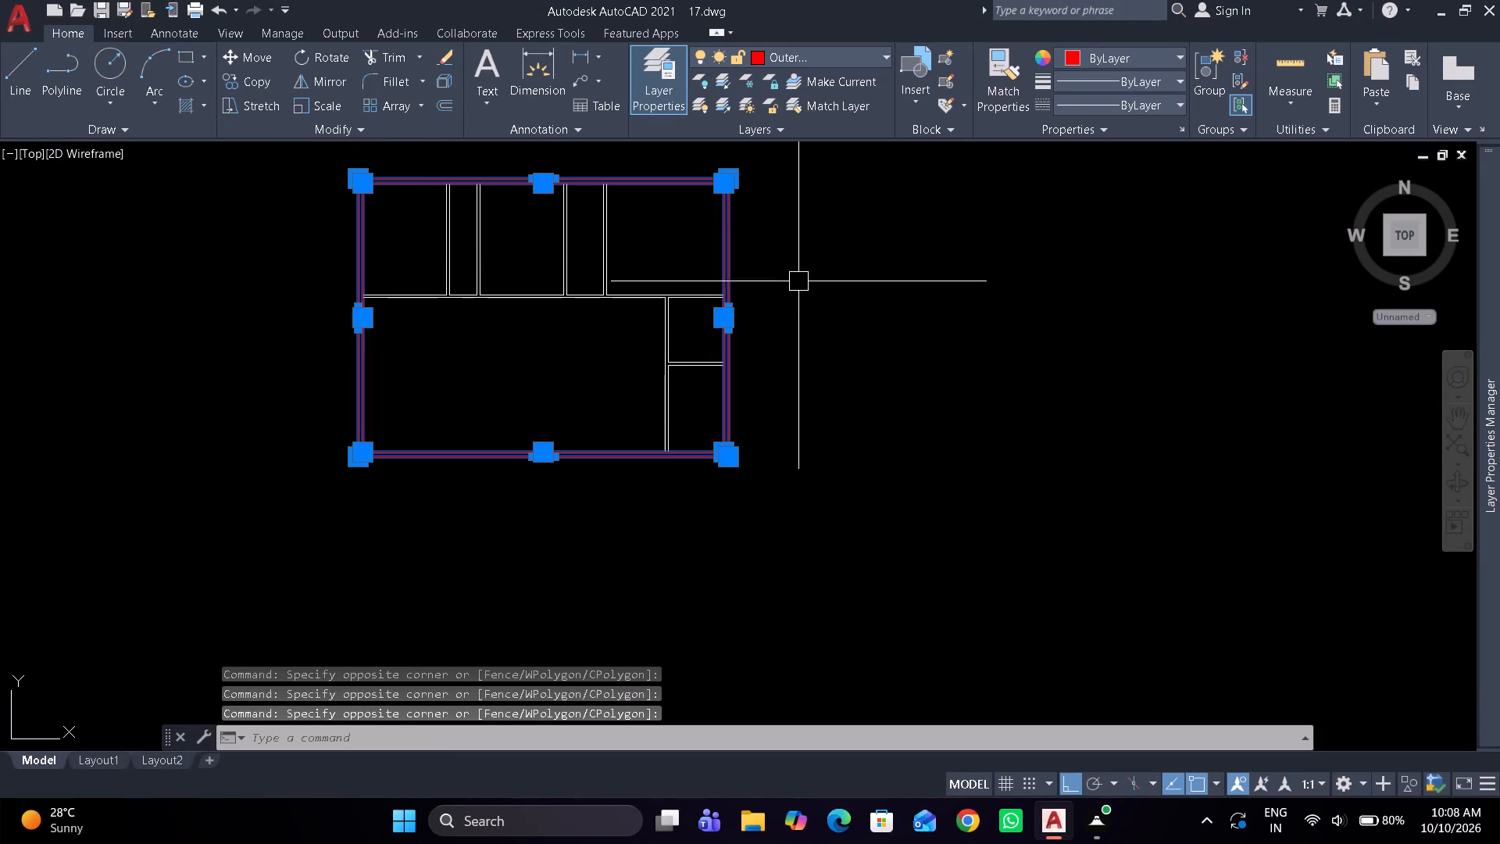
{"action": "key", "text": "Escape"}
Assign all interior partition lines to the Inner Wall layer.
{"action": "left_click_drag", "start_coordinate": [687, 384], "coordinate": [674, 368]}
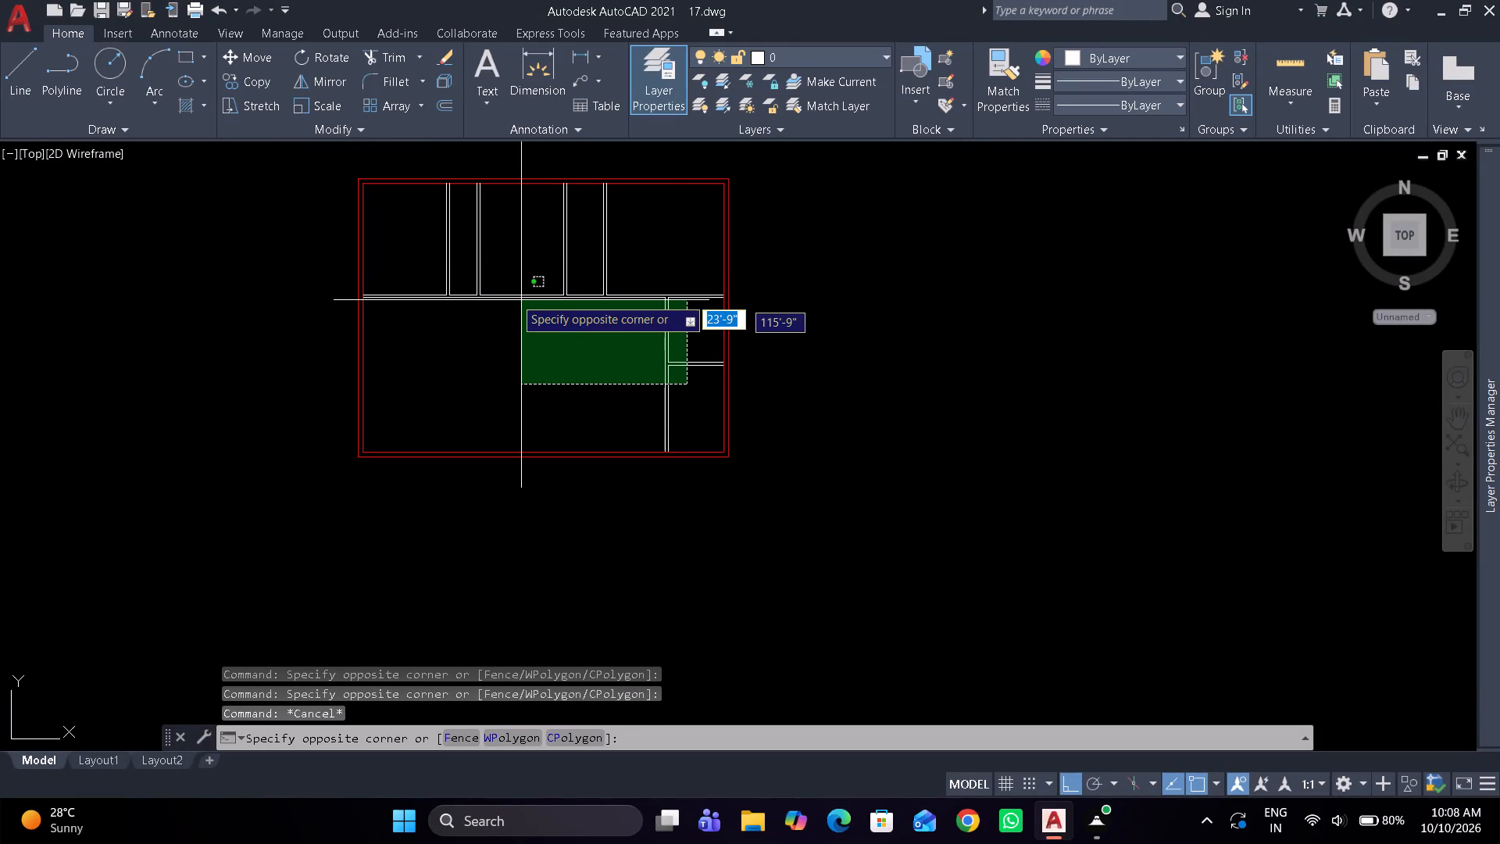
{"action": "left_click", "coordinate": [405, 224]}
{"action": "left_click", "coordinate": [804, 56]}
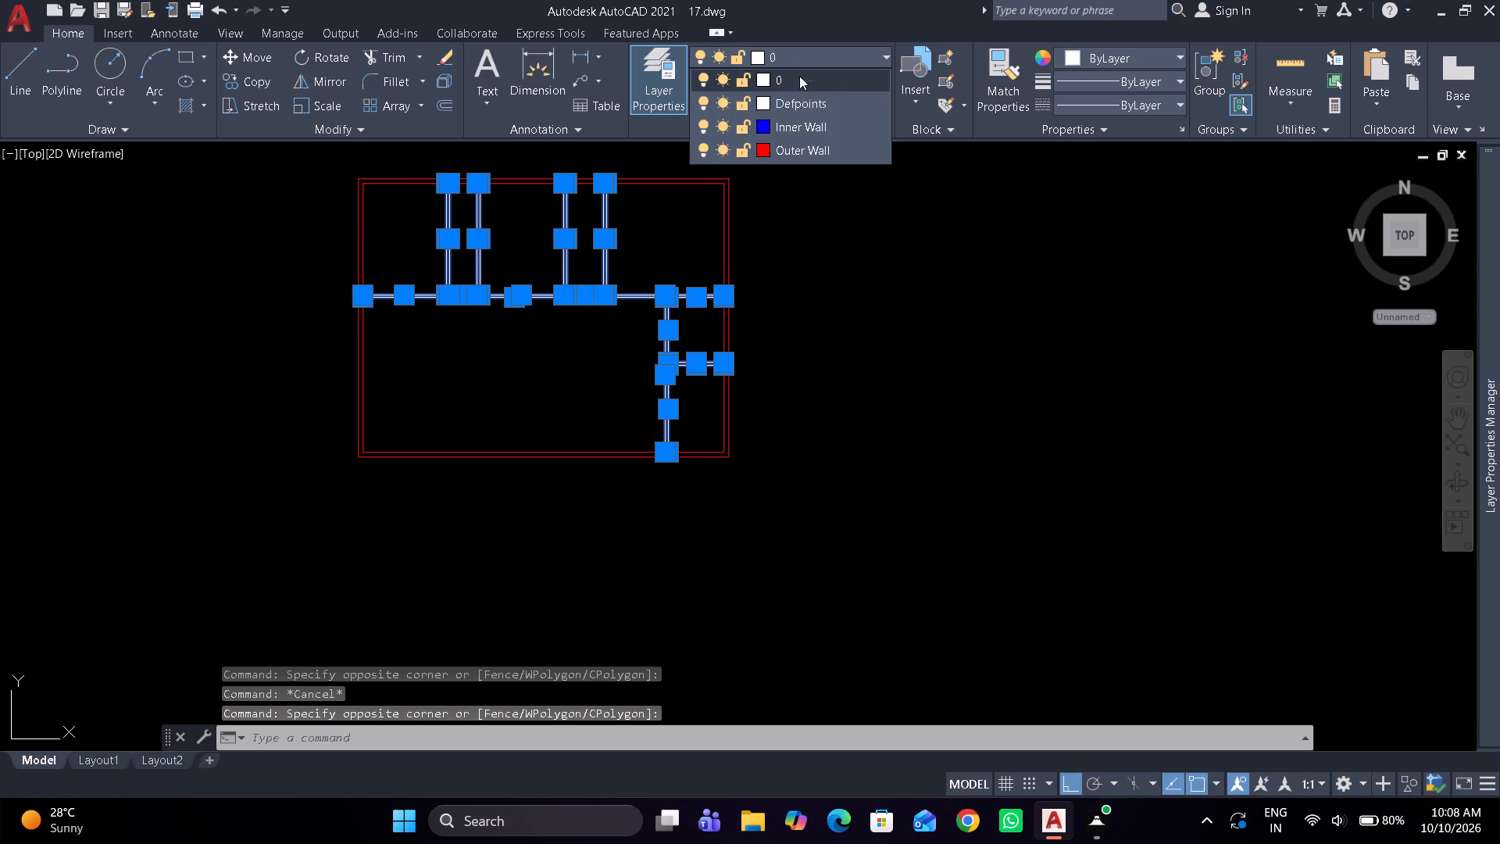
{"action": "left_click", "coordinate": [791, 125]}
{"action": "key", "text": "Escape"}
Offset the left line of the leftmost vertical partition 6" into the upper-left room.
{"action": "middle_click_drag", "start_coordinate": [484, 368], "coordinate": [484, 369]}
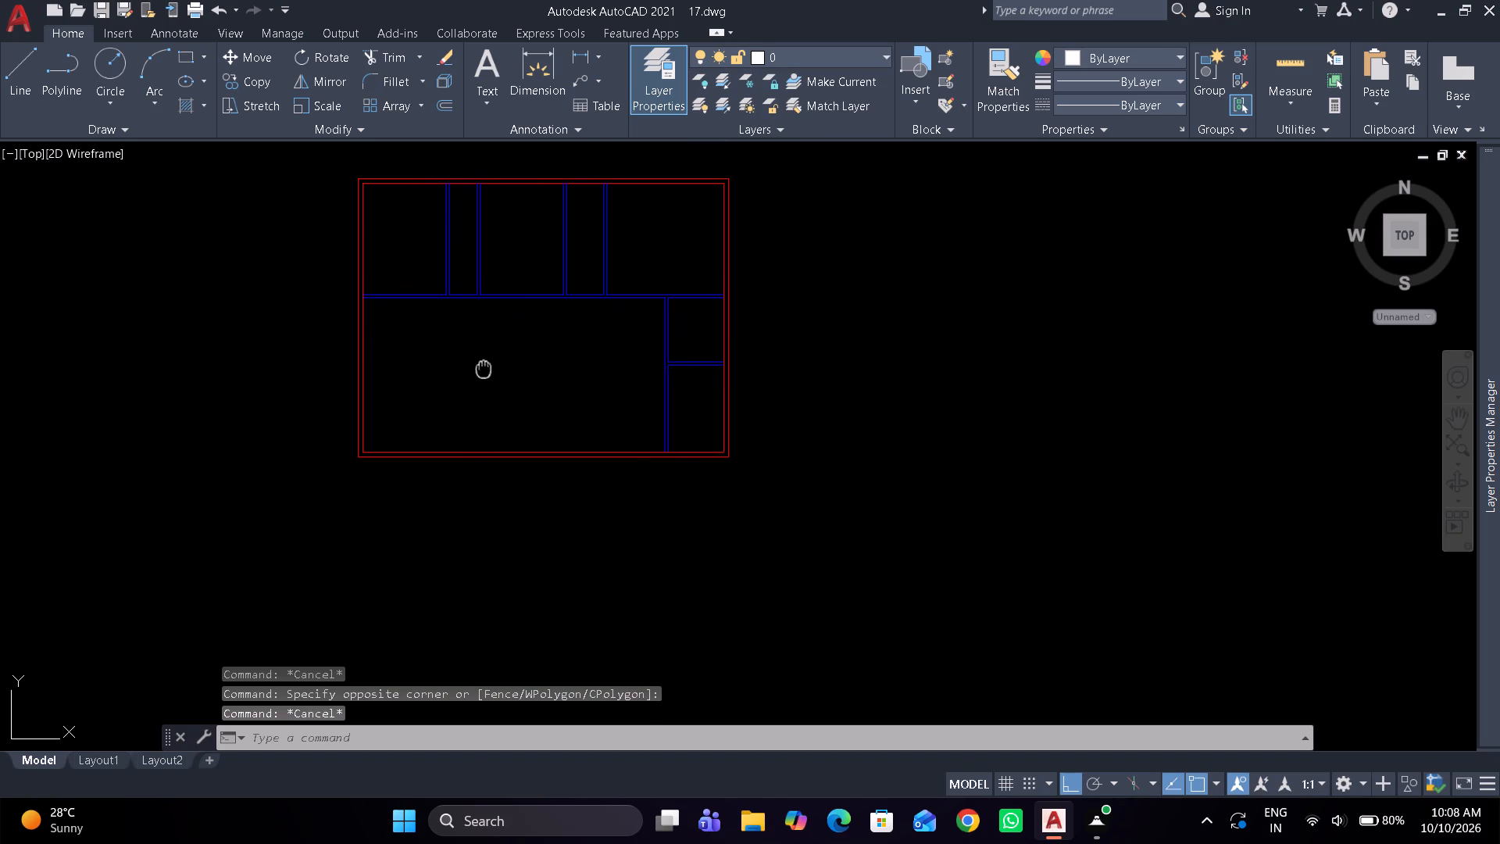
{"action": "middle_click_drag", "start_coordinate": [484, 369], "coordinate": [565, 389]}
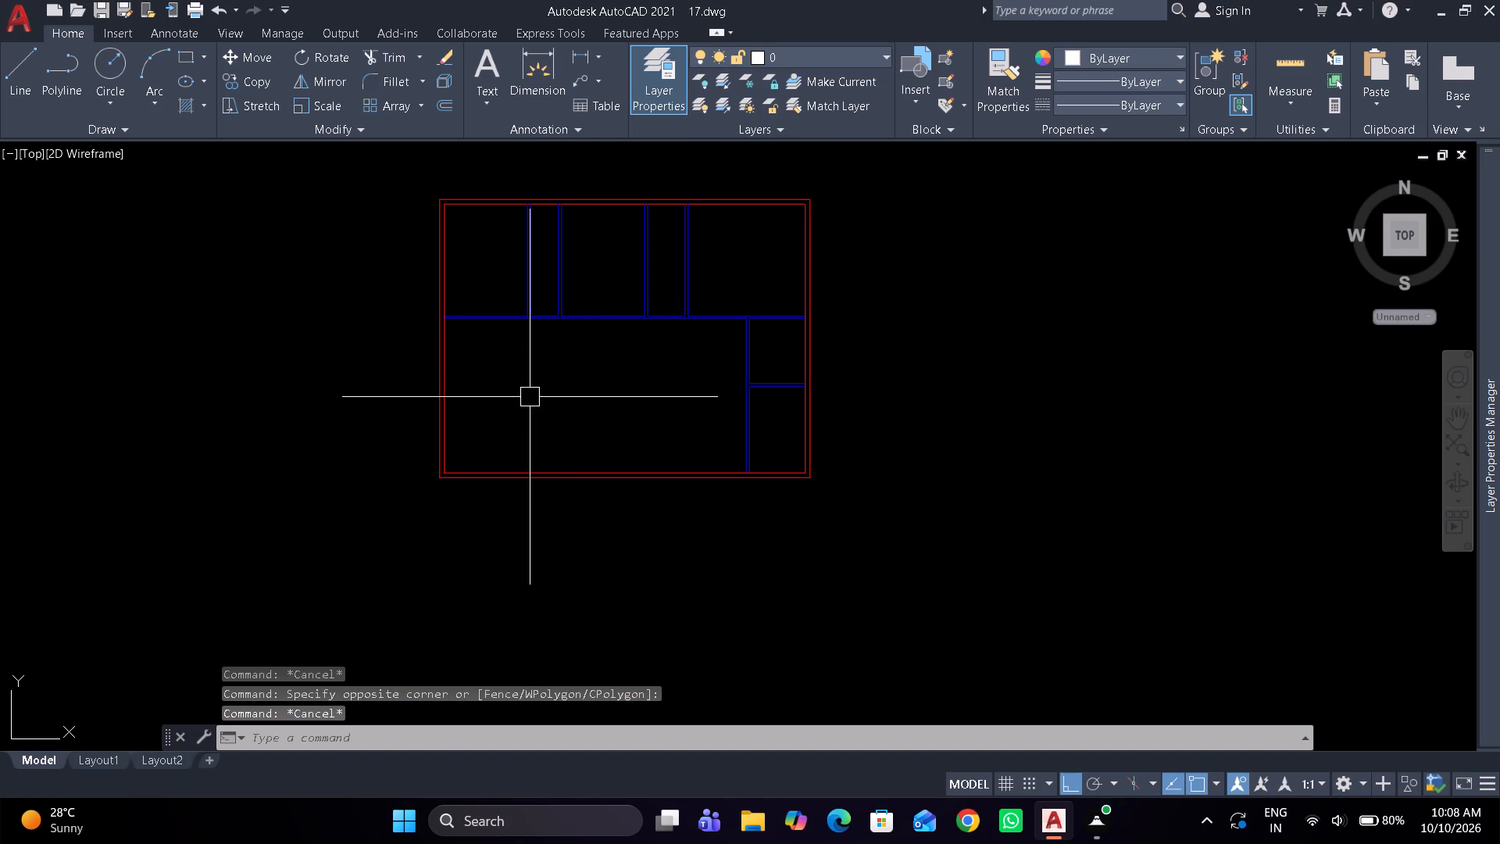
{"action": "scroll", "coordinate": [537, 376], "scroll_direction": "up", "scroll_amount": 1}
{"action": "middle_click_drag", "start_coordinate": [572, 417], "coordinate": [650, 503]}
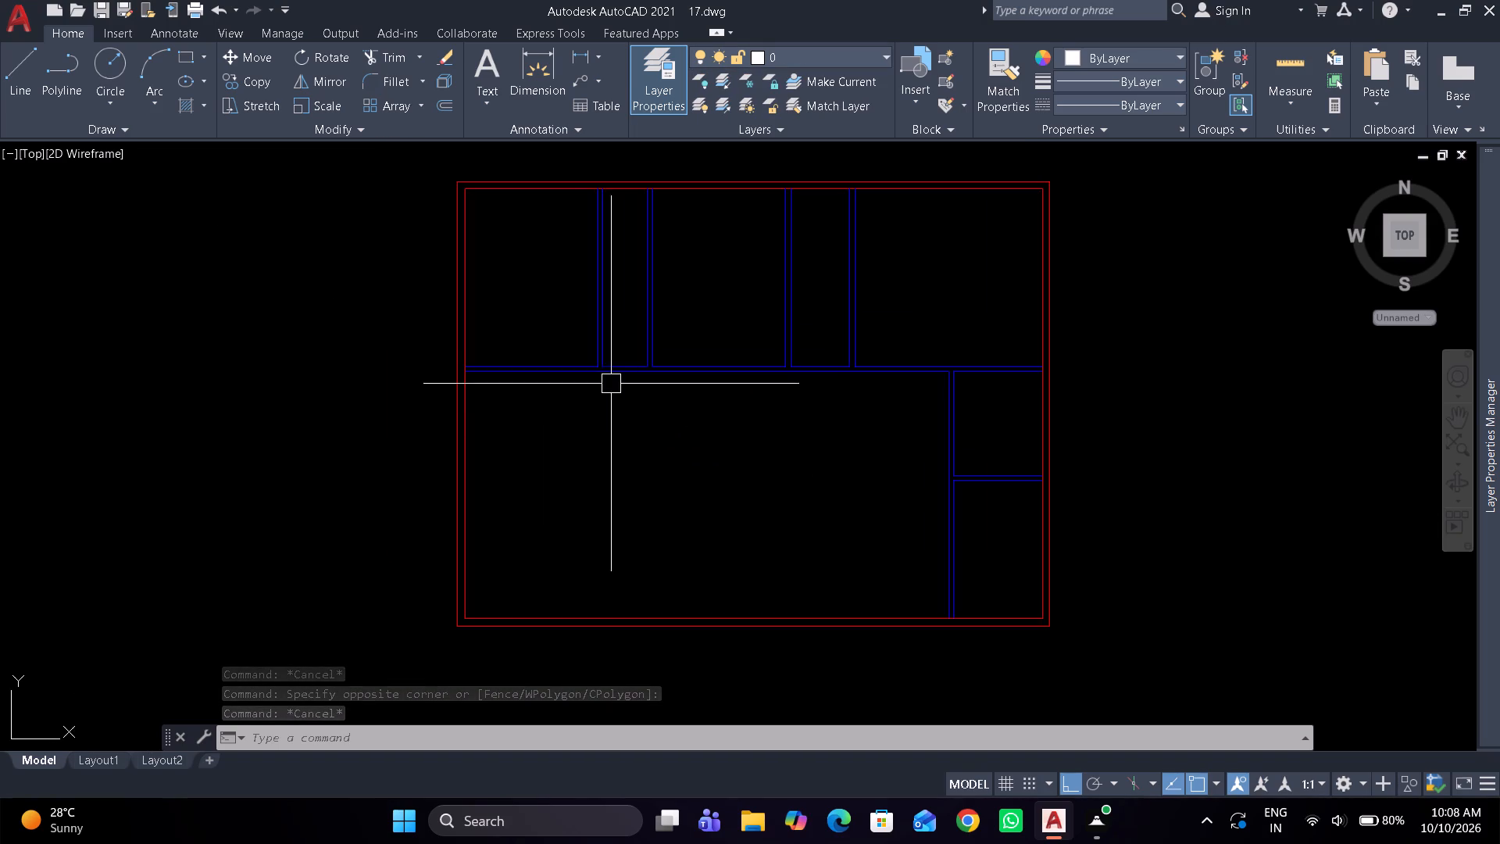
{"action": "scroll", "coordinate": [581, 356], "scroll_direction": "up", "scroll_amount": 3}
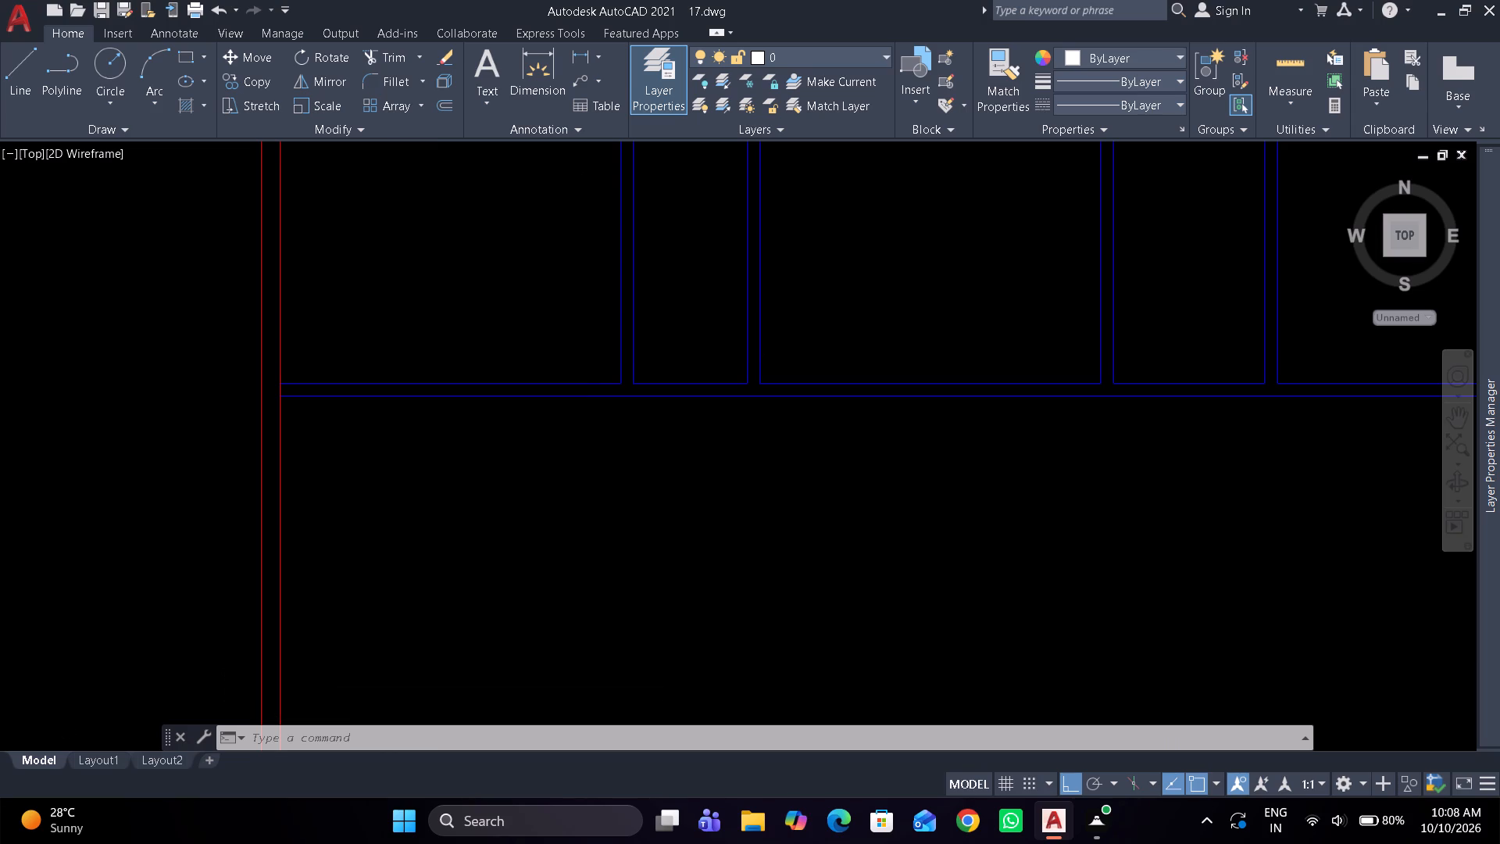
{"action": "type", "text": "o"}
{"action": "key", "text": "space"}
{"action": "key", "text": "6"}
{"action": "key", "text": "shift+quotedbl"}
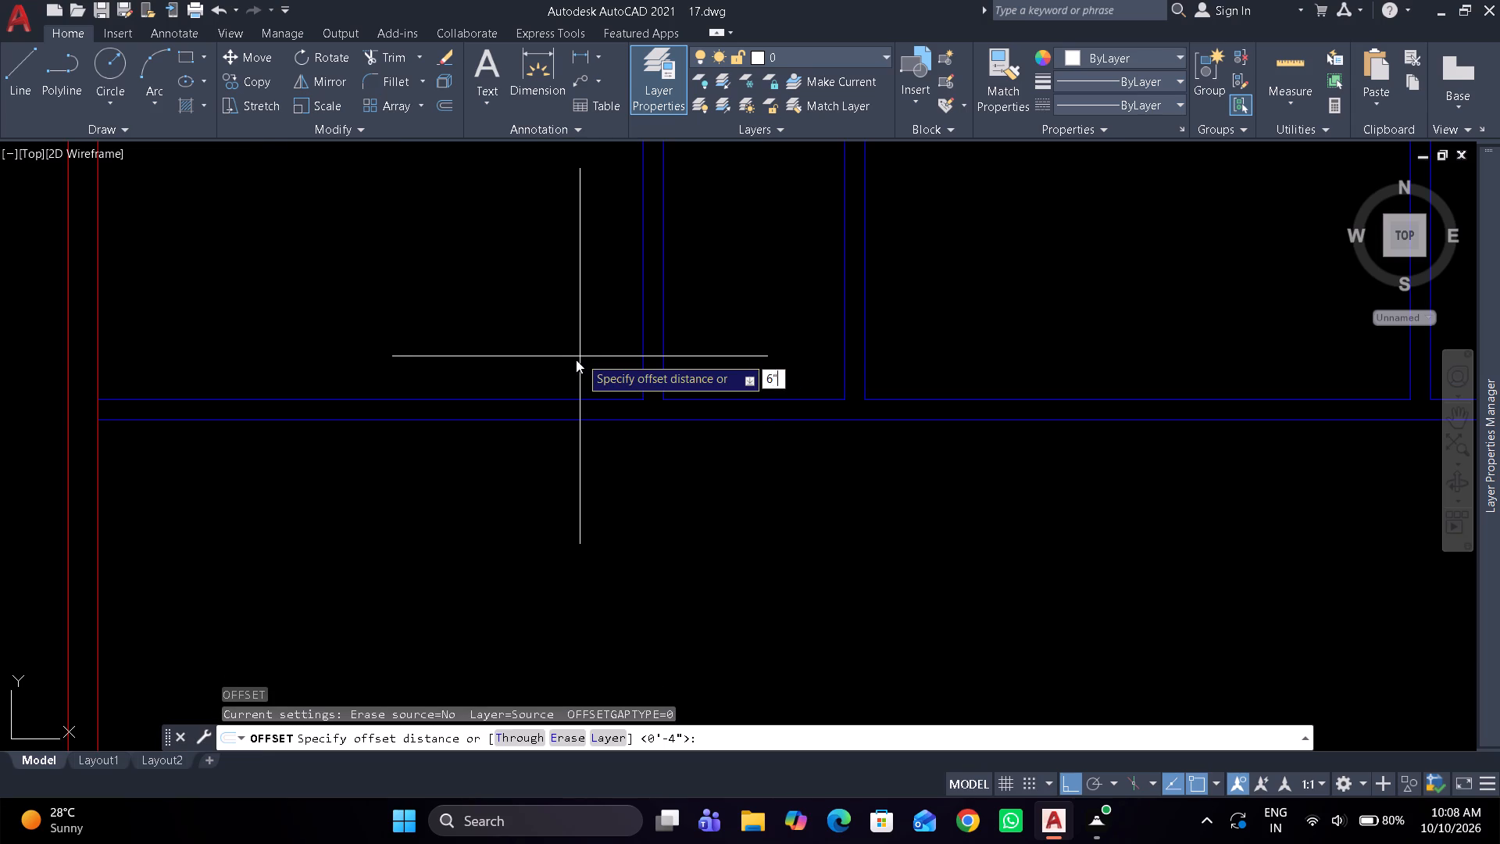
{"action": "key", "text": "Return"}
{"action": "left_click_drag", "start_coordinate": [641, 348], "coordinate": [620, 349]}
{"action": "left_click", "coordinate": [540, 339]}
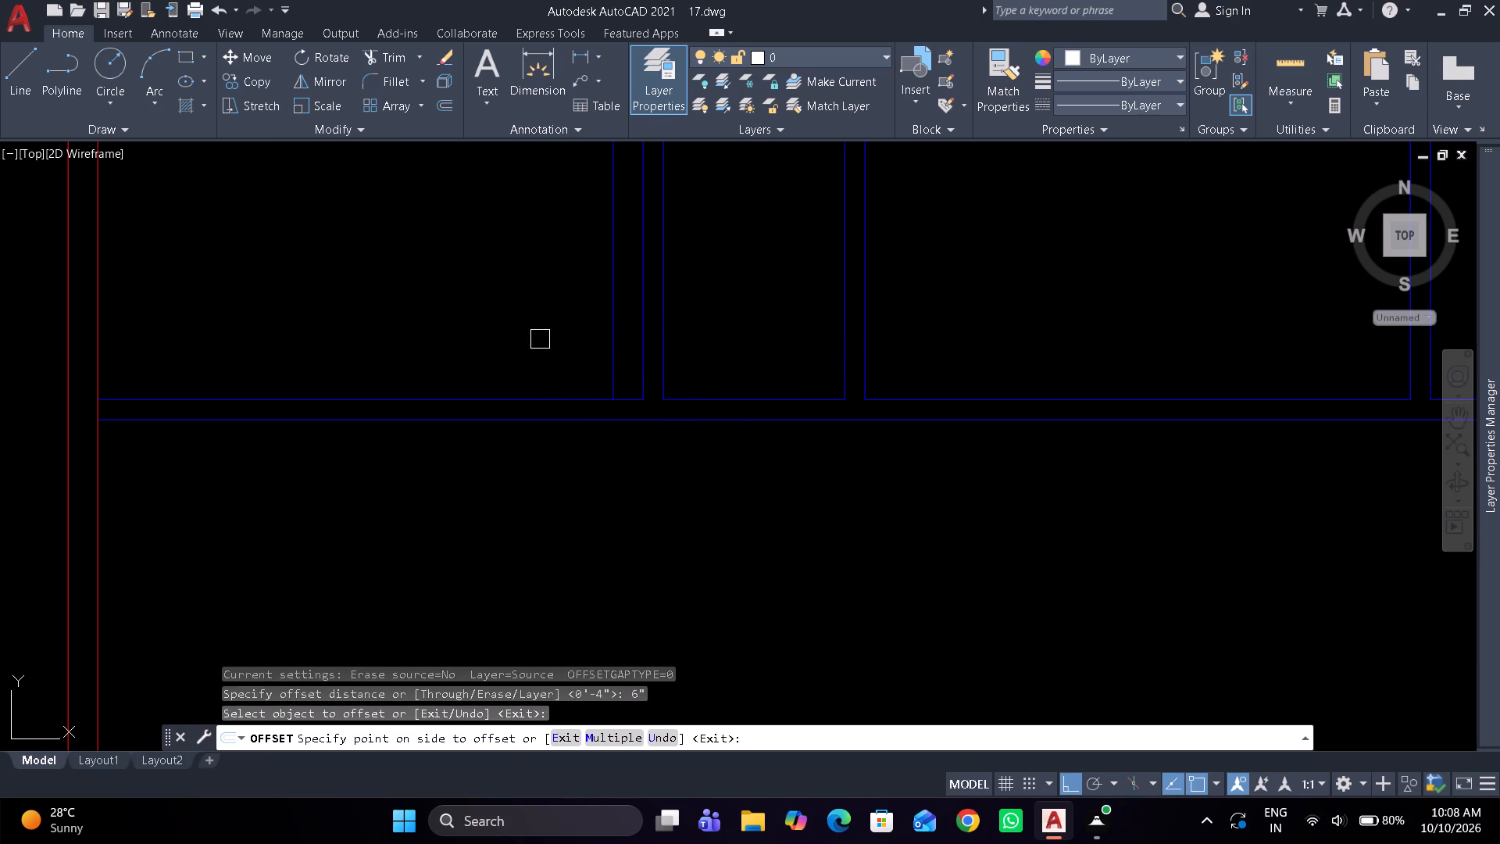
{"action": "key", "text": "space"}
Extend the offset line through the horizontal partition and trim it above, leaving a door jamb line across the partition's thickness.
{"action": "type", "text": "ex"}
{"action": "key", "text": "space"}
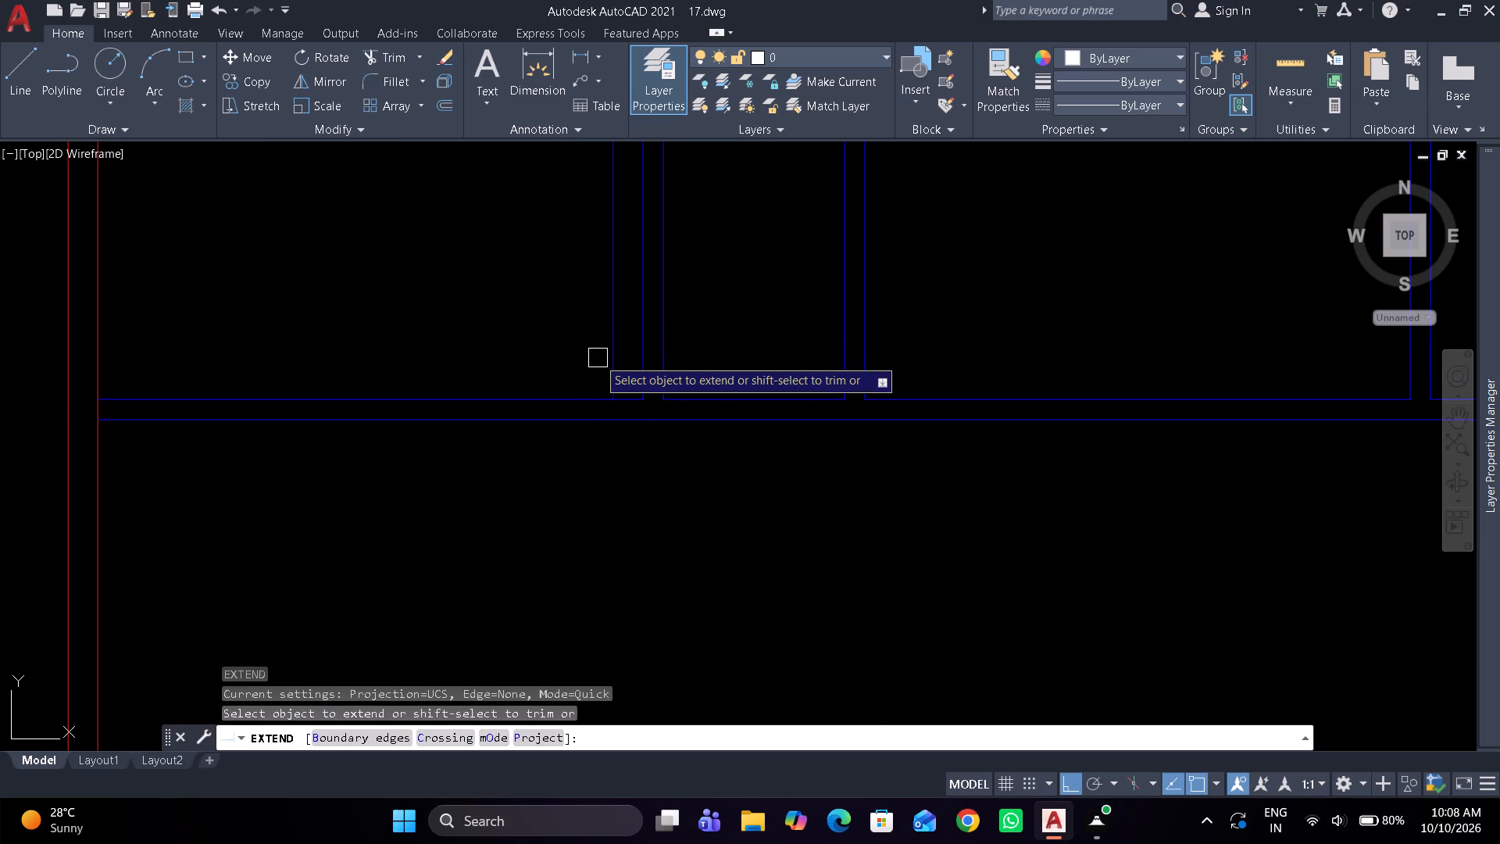
{"action": "left_click_drag", "start_coordinate": [609, 367], "coordinate": [602, 363]}
{"action": "key", "text": "space"}
{"action": "type", "text": "tr"}
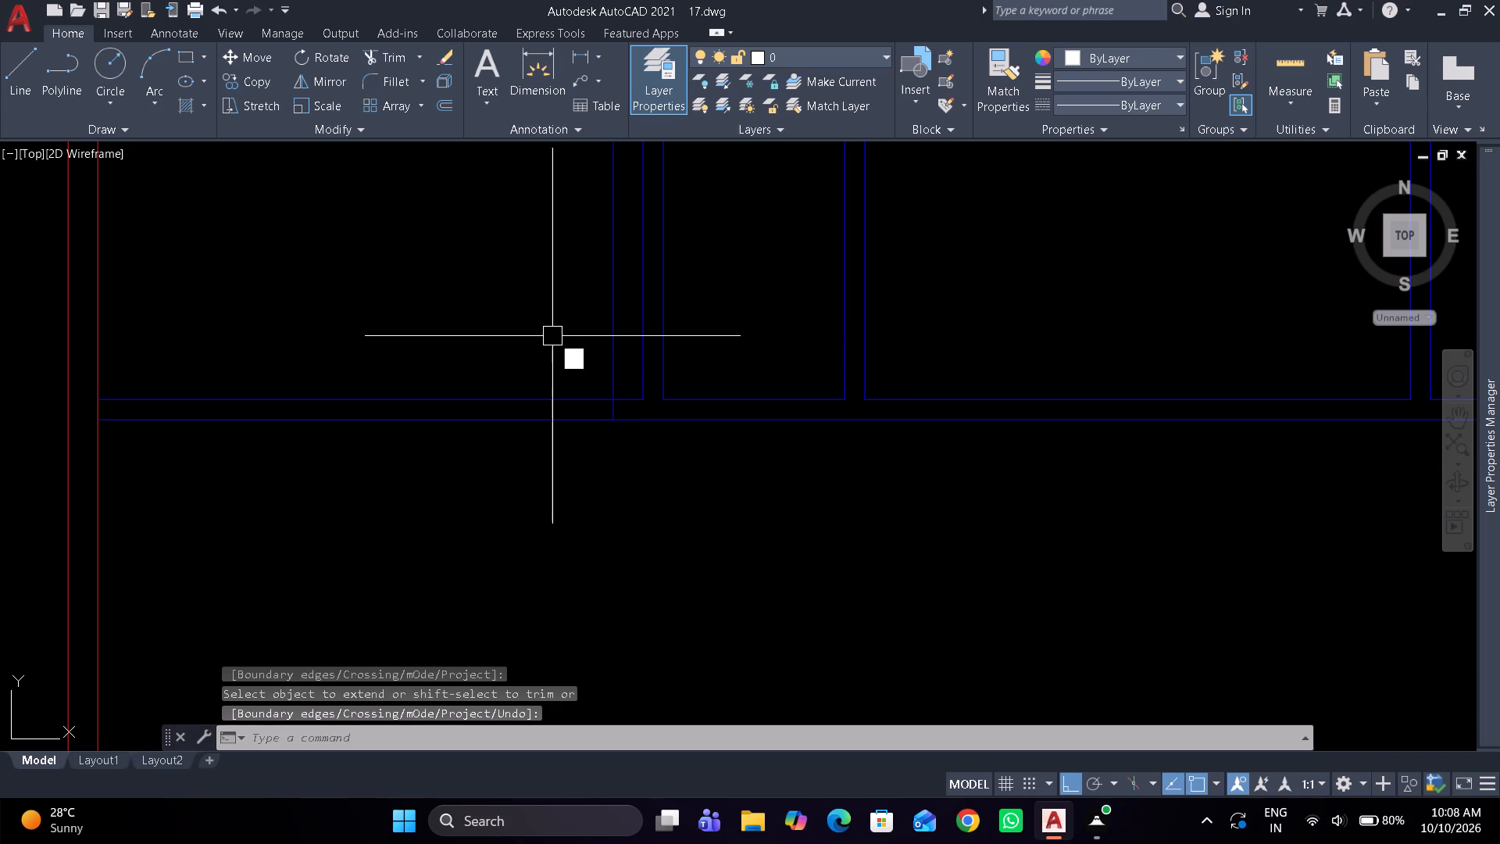
{"action": "key", "text": "space"}
{"action": "left_click", "coordinate": [610, 313]}
{"action": "key", "text": "space"}
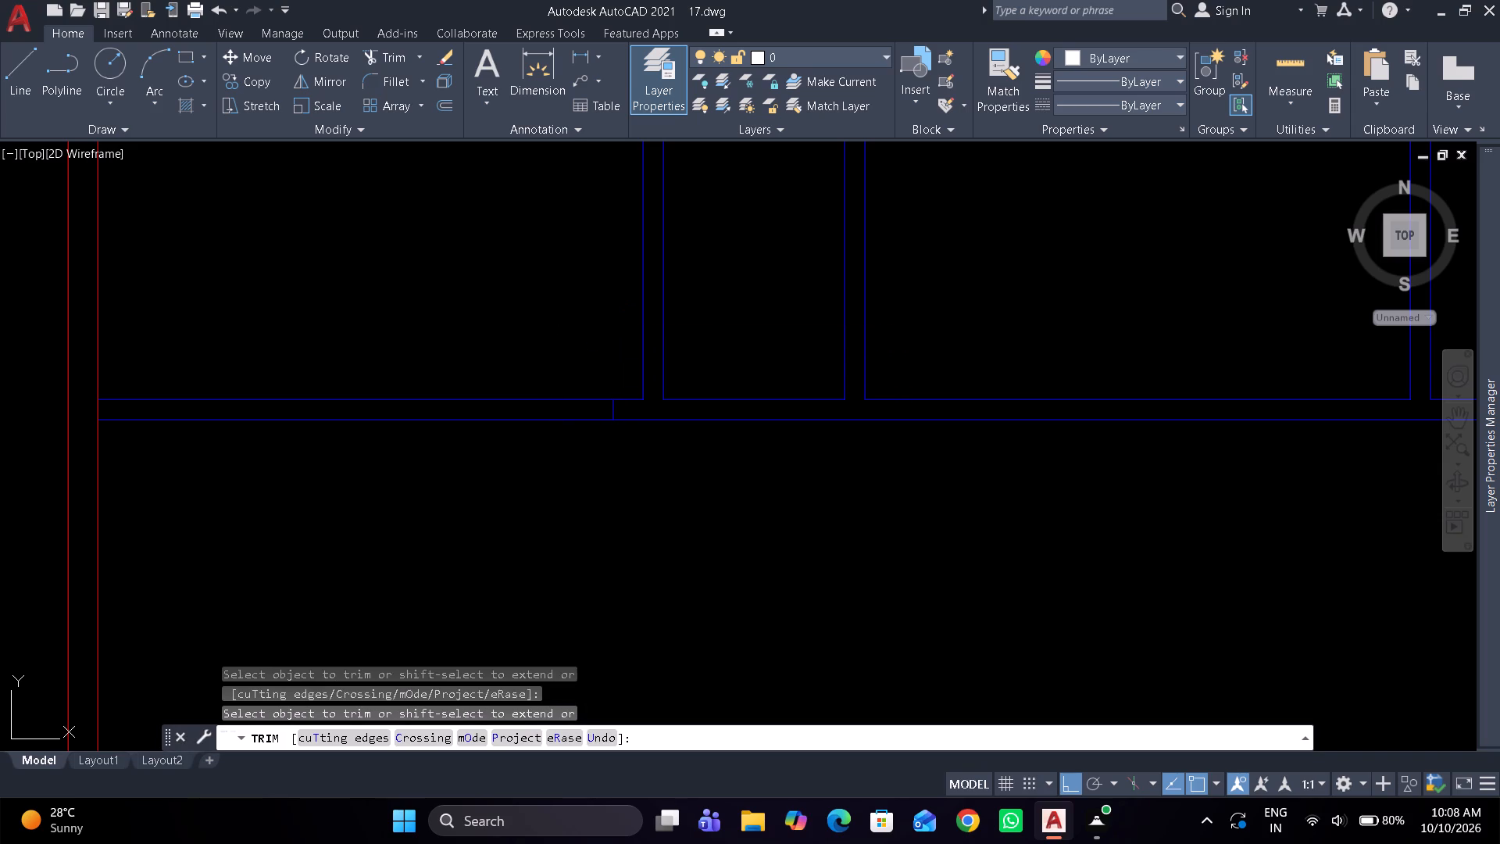
Insert the Door - Imperial block from the architectural tool palette inside the upper-left room.
{"action": "key", "text": "ctrl+3"}
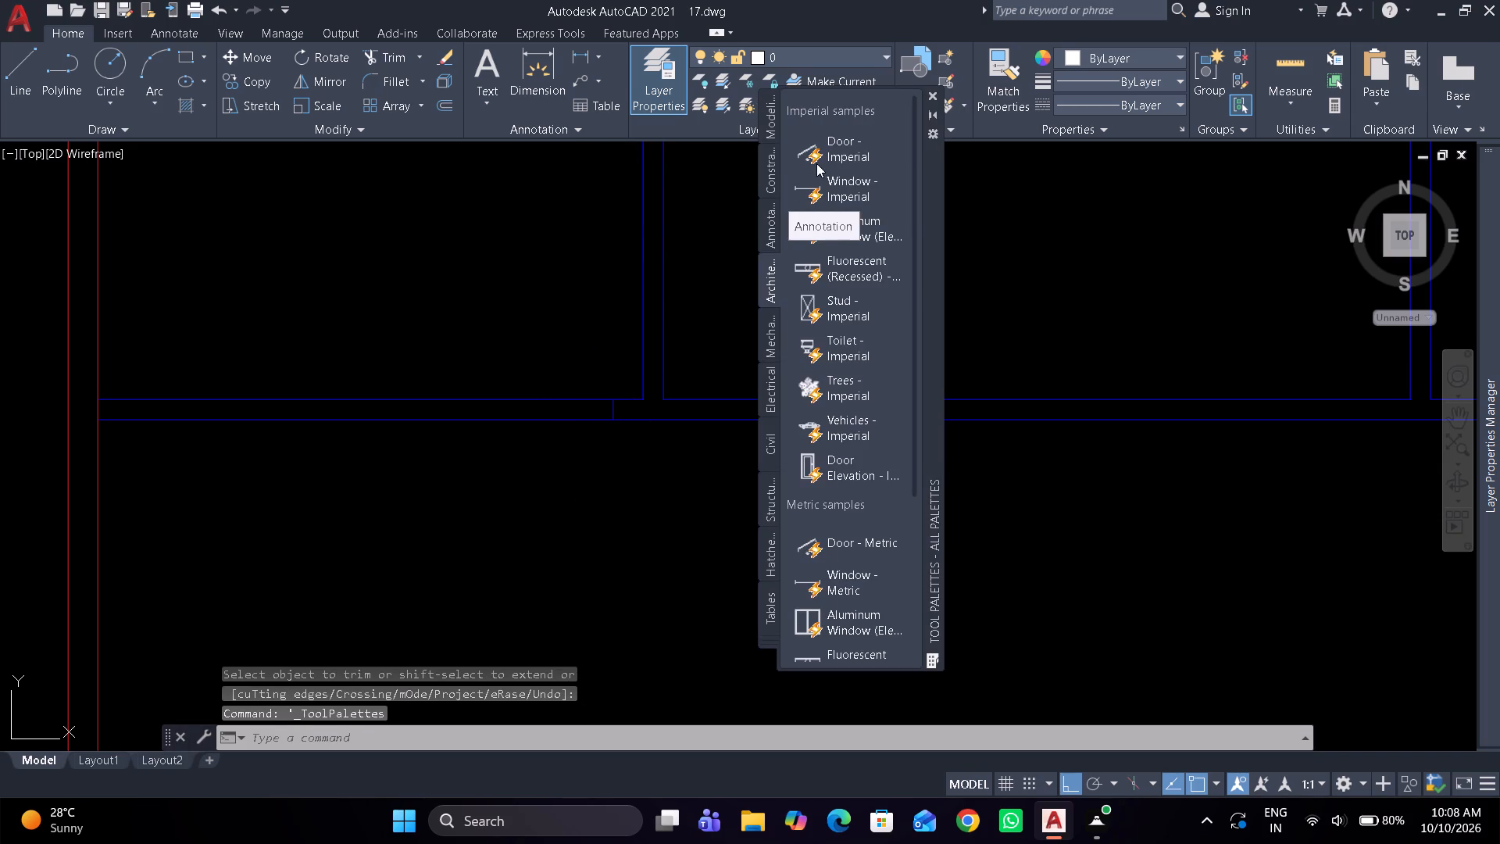
{"action": "left_click", "coordinate": [831, 145]}
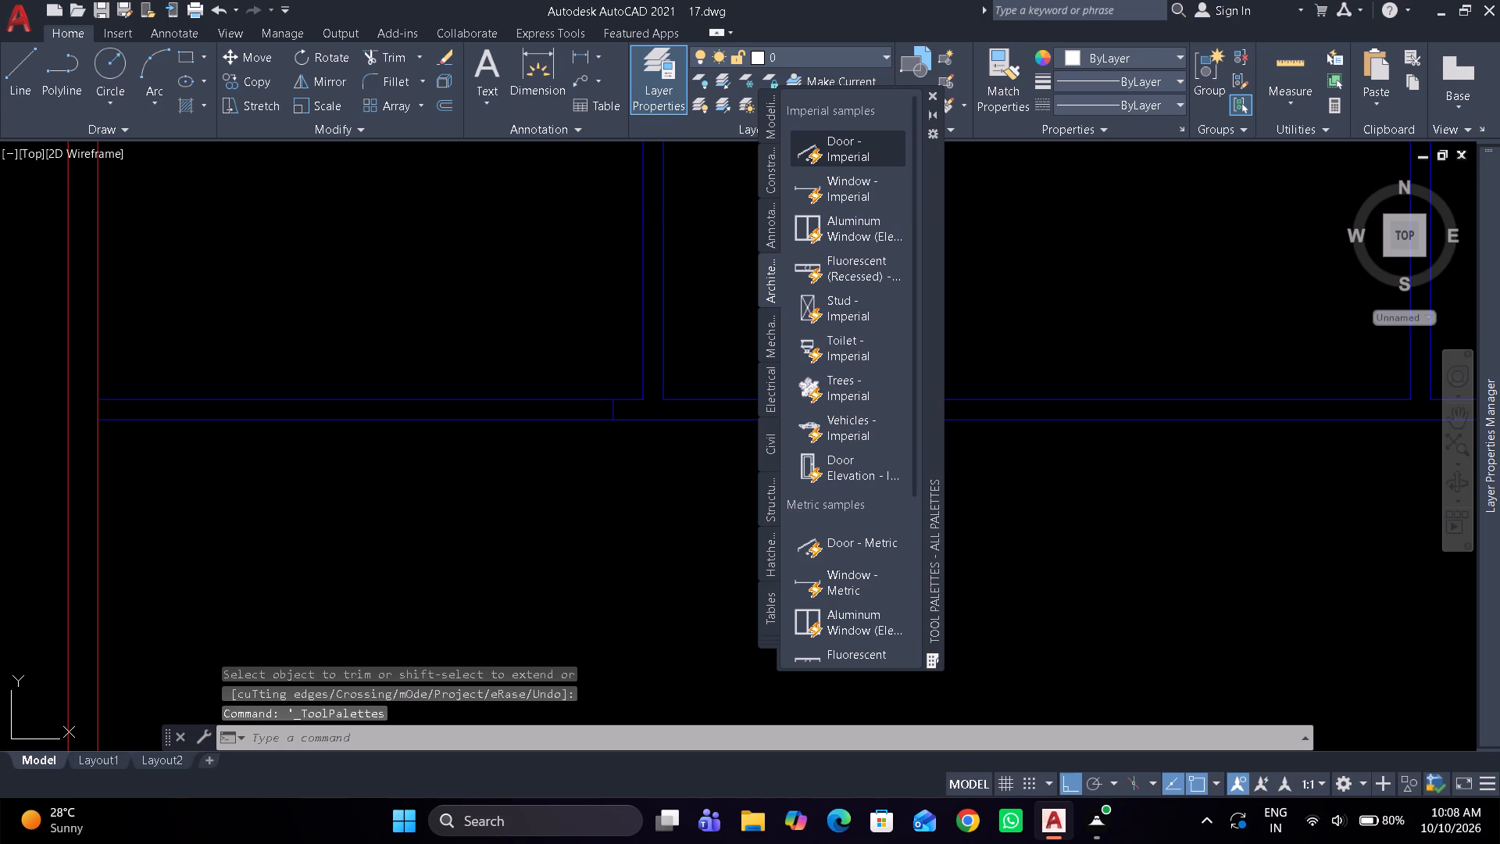
{"action": "left_click", "coordinate": [399, 285]}
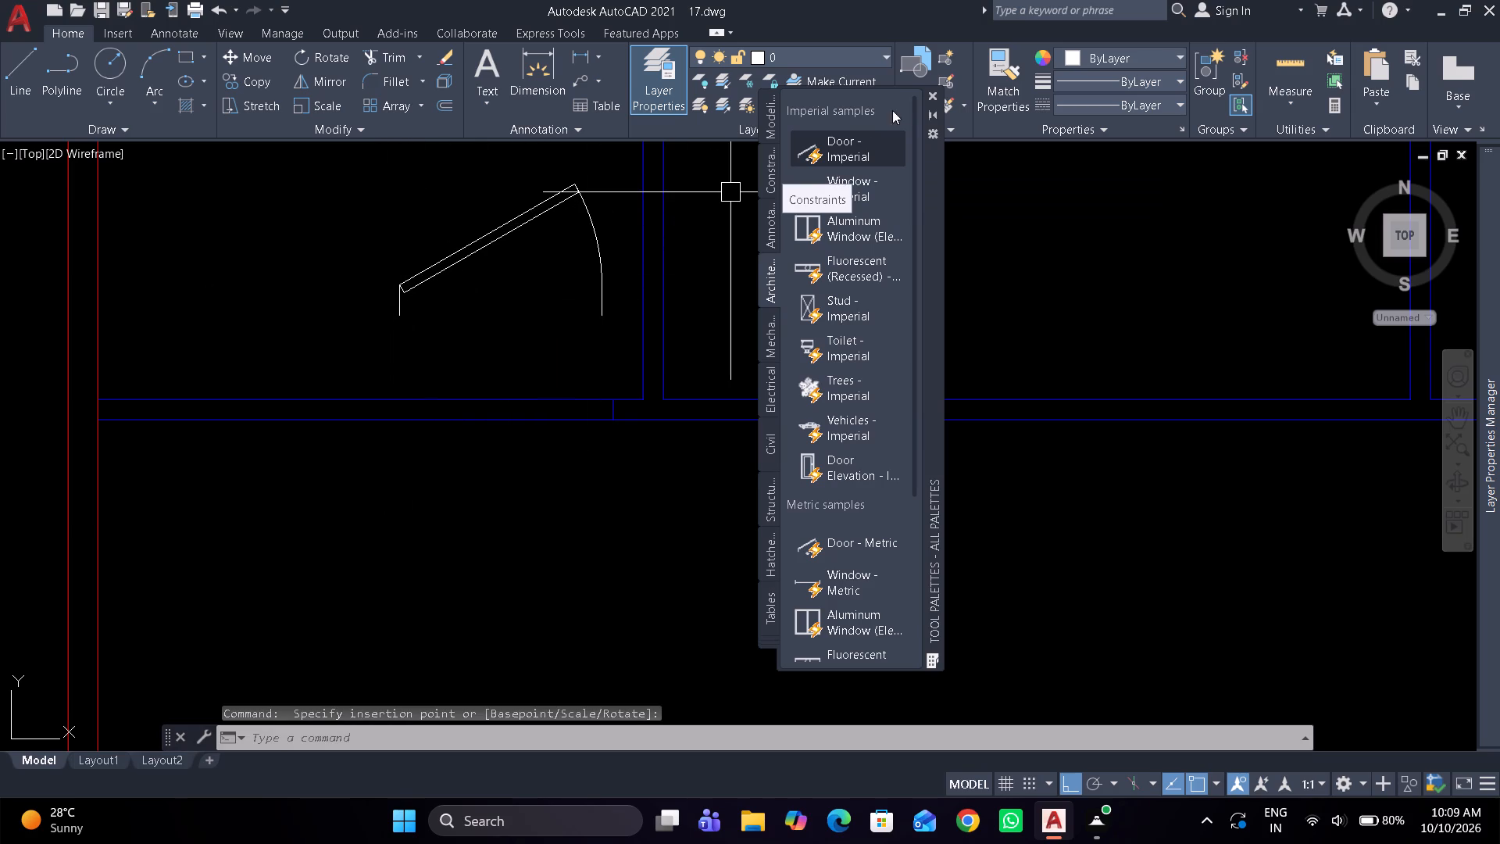
{"action": "left_click", "coordinate": [930, 93]}
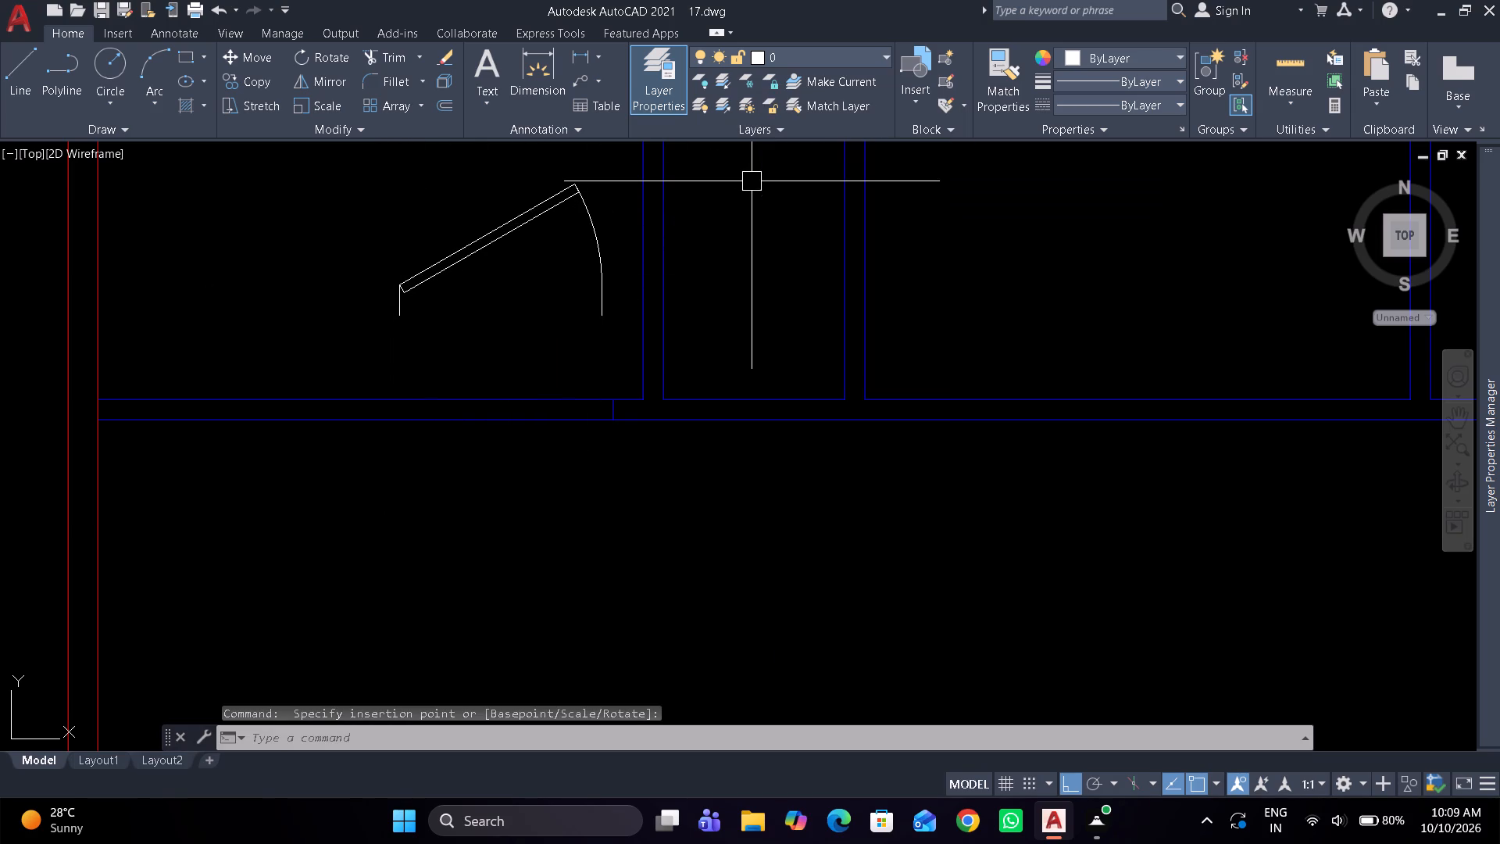
Set the inserted door block's opening angle to Open 90º.
{"action": "left_click", "coordinate": [505, 242]}
{"action": "scroll", "coordinate": [537, 287], "scroll_direction": "up", "scroll_amount": 1}
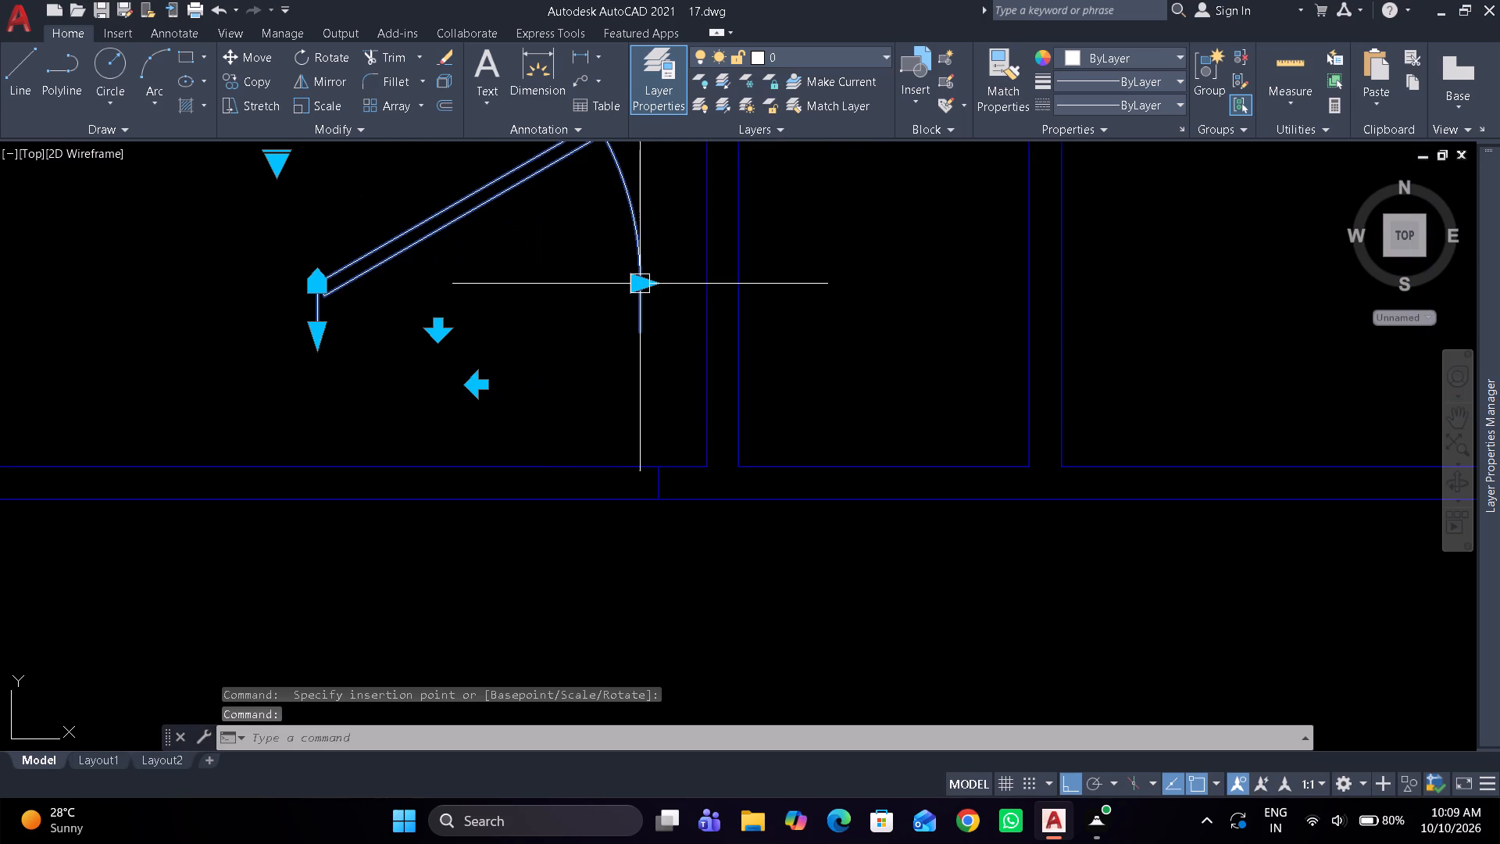
{"action": "left_click", "coordinate": [281, 171]}
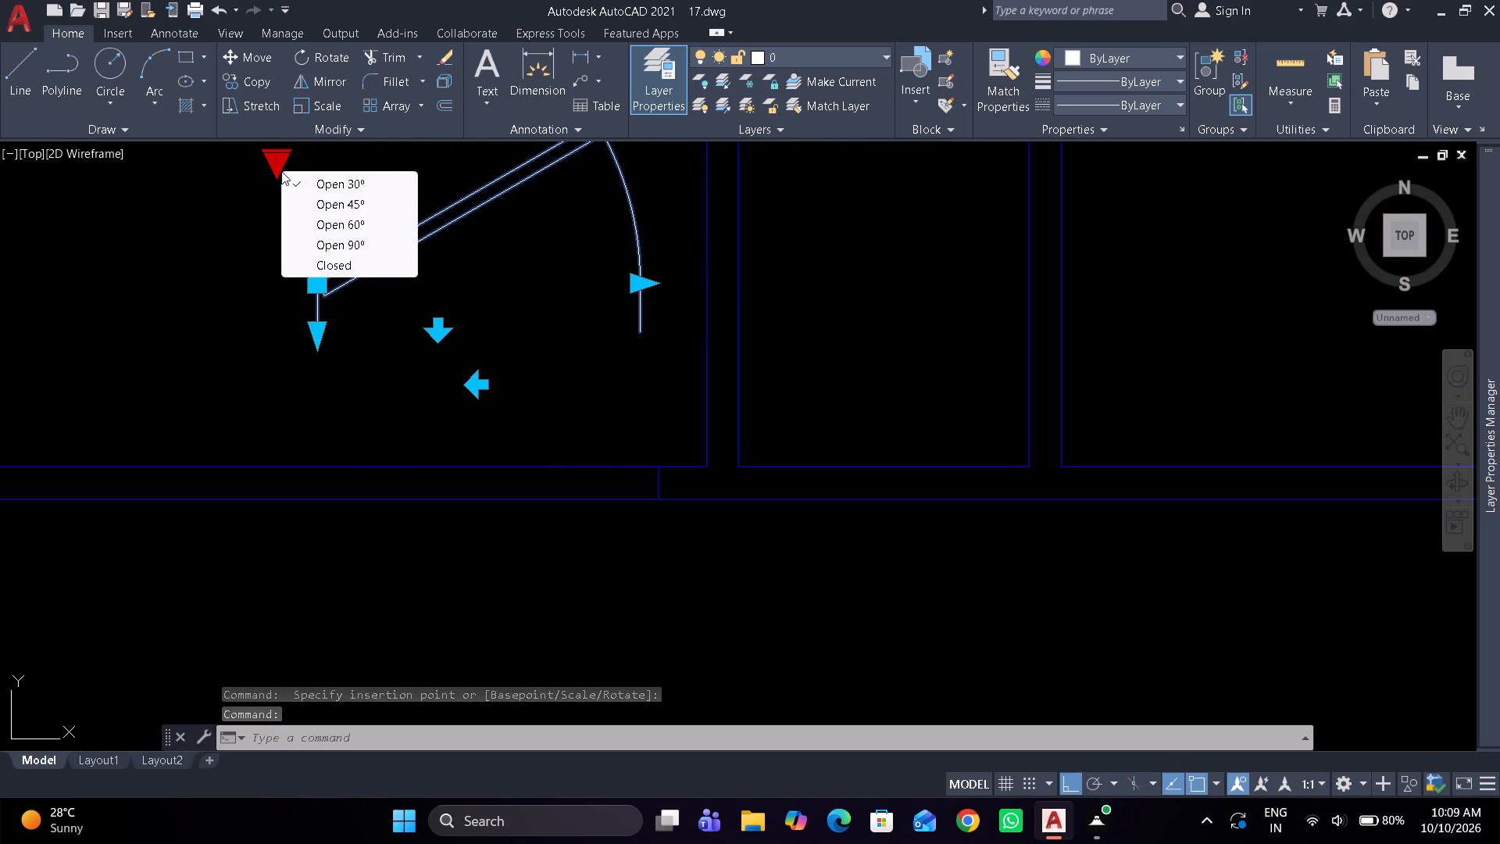
{"action": "left_click", "coordinate": [337, 246]}
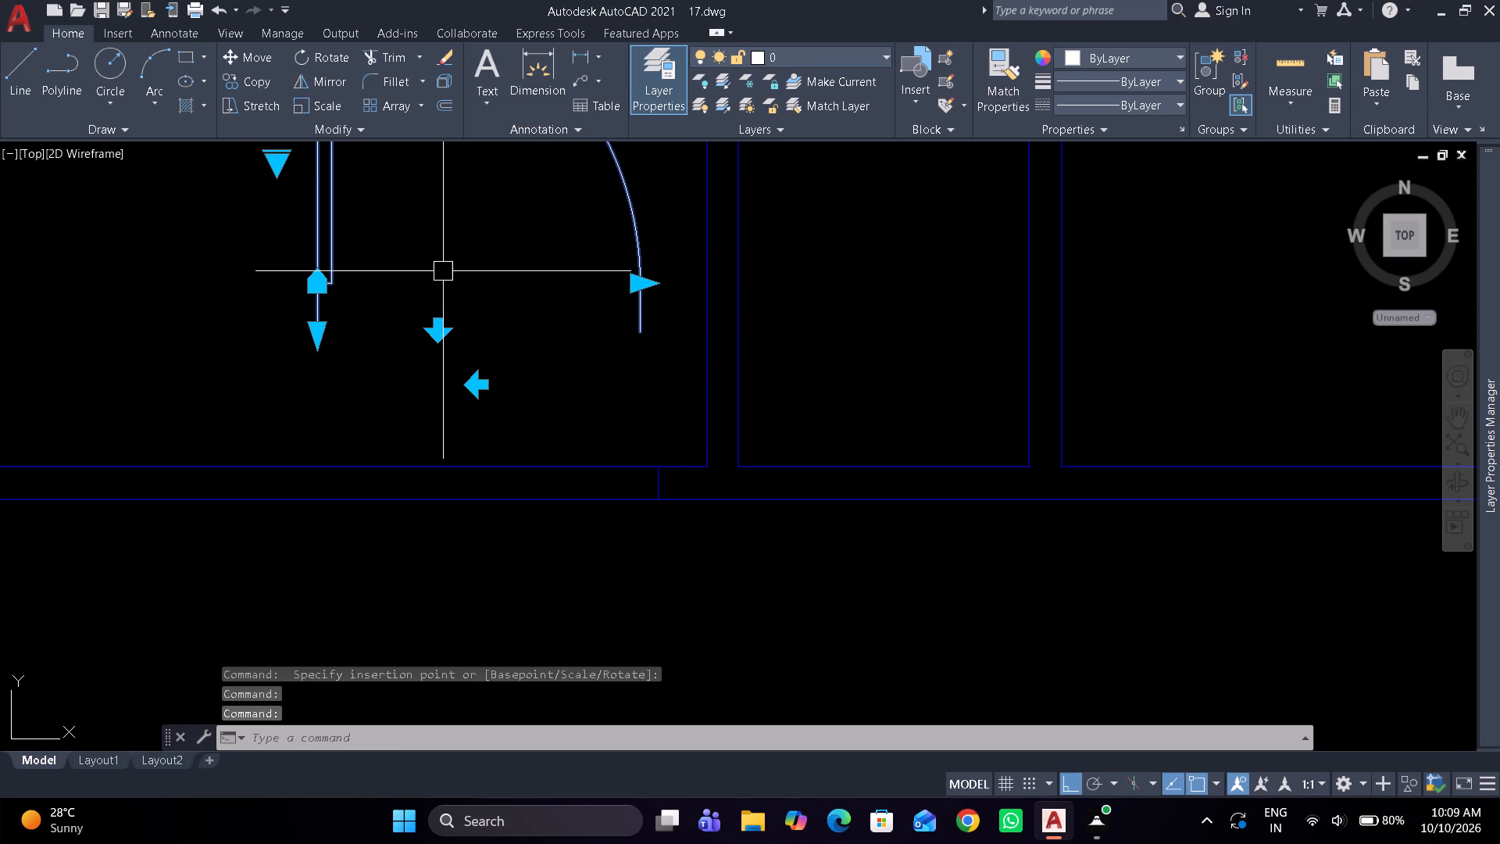
Reduce the inserted door block's width to 3'.
{"action": "left_click", "coordinate": [644, 278]}
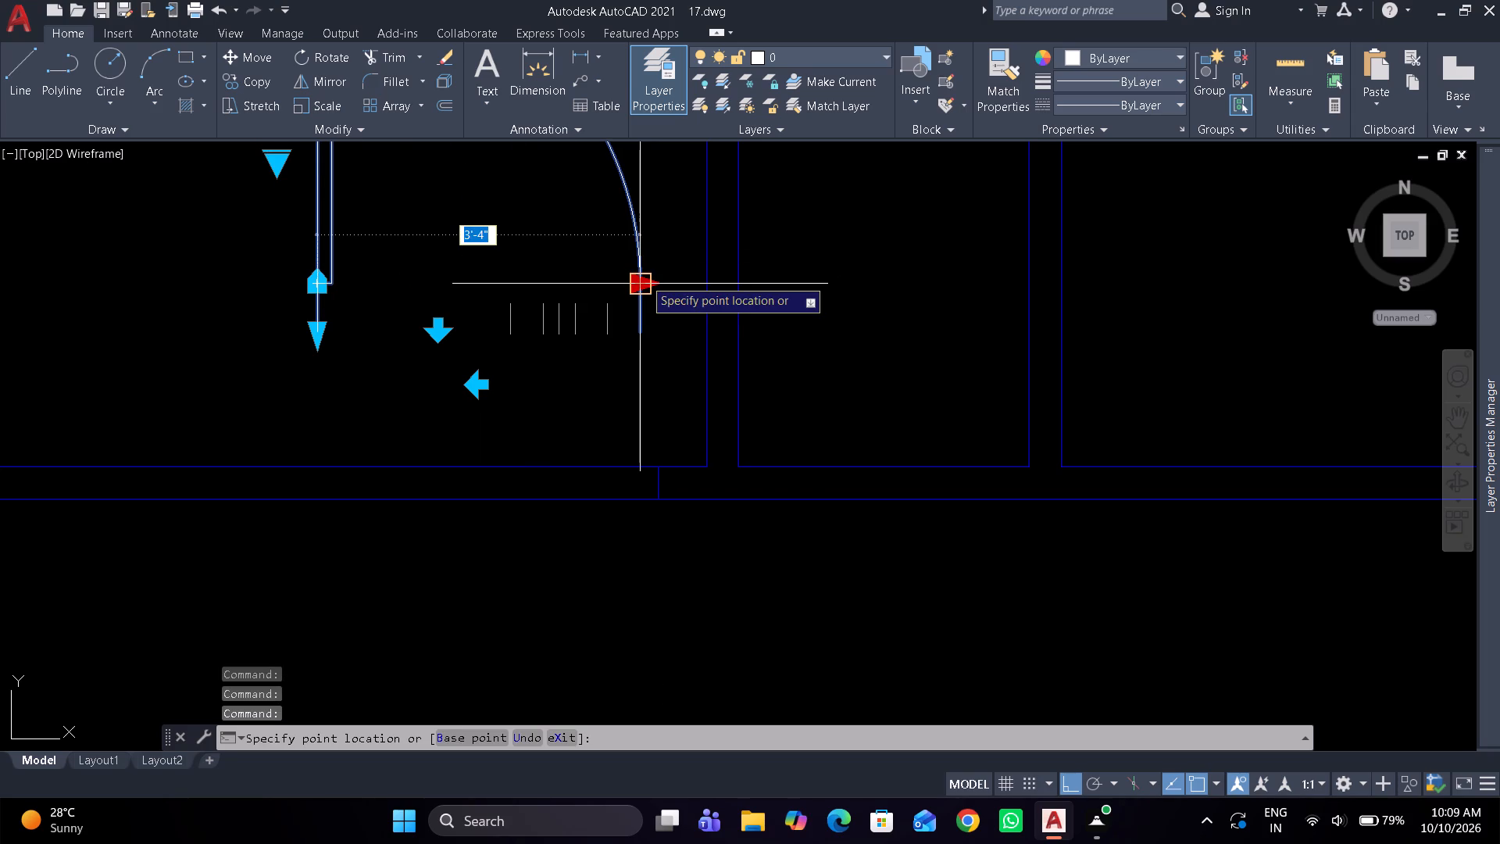
{"action": "left_click", "coordinate": [606, 302]}
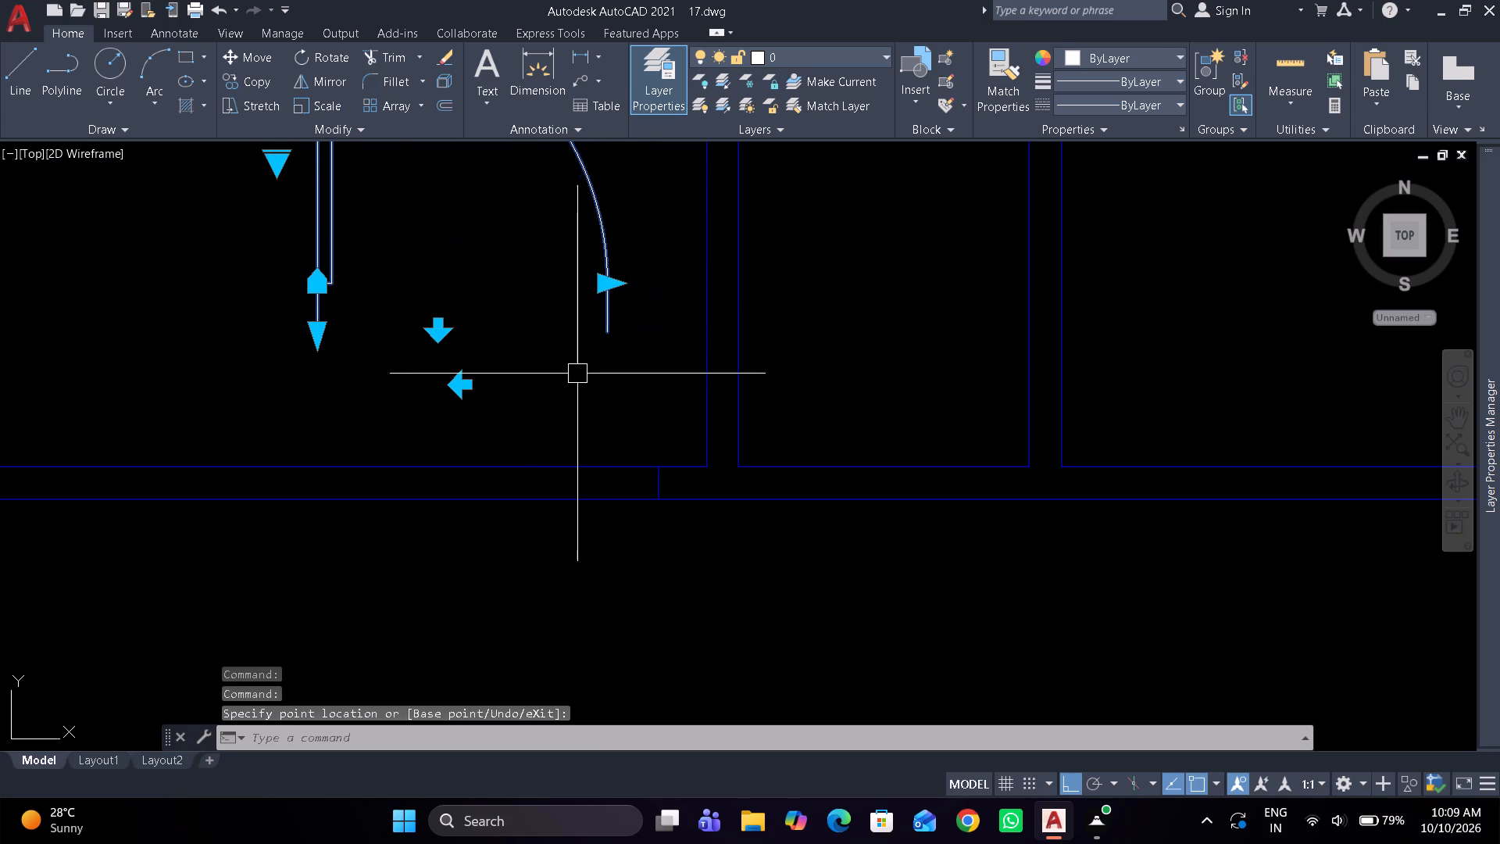
{"action": "key", "text": "Escape"}
{"action": "key", "text": "Escape"}
{"action": "key", "text": "Escape"}
{"action": "key", "text": "Escape"}
Offset the door jamb line in the horizontal partition 3' toward the left exterior wall.
{"action": "type", "text": "o 3'"}
{"action": "key", "text": "Return"}
{"action": "left_click", "coordinate": [663, 486]}
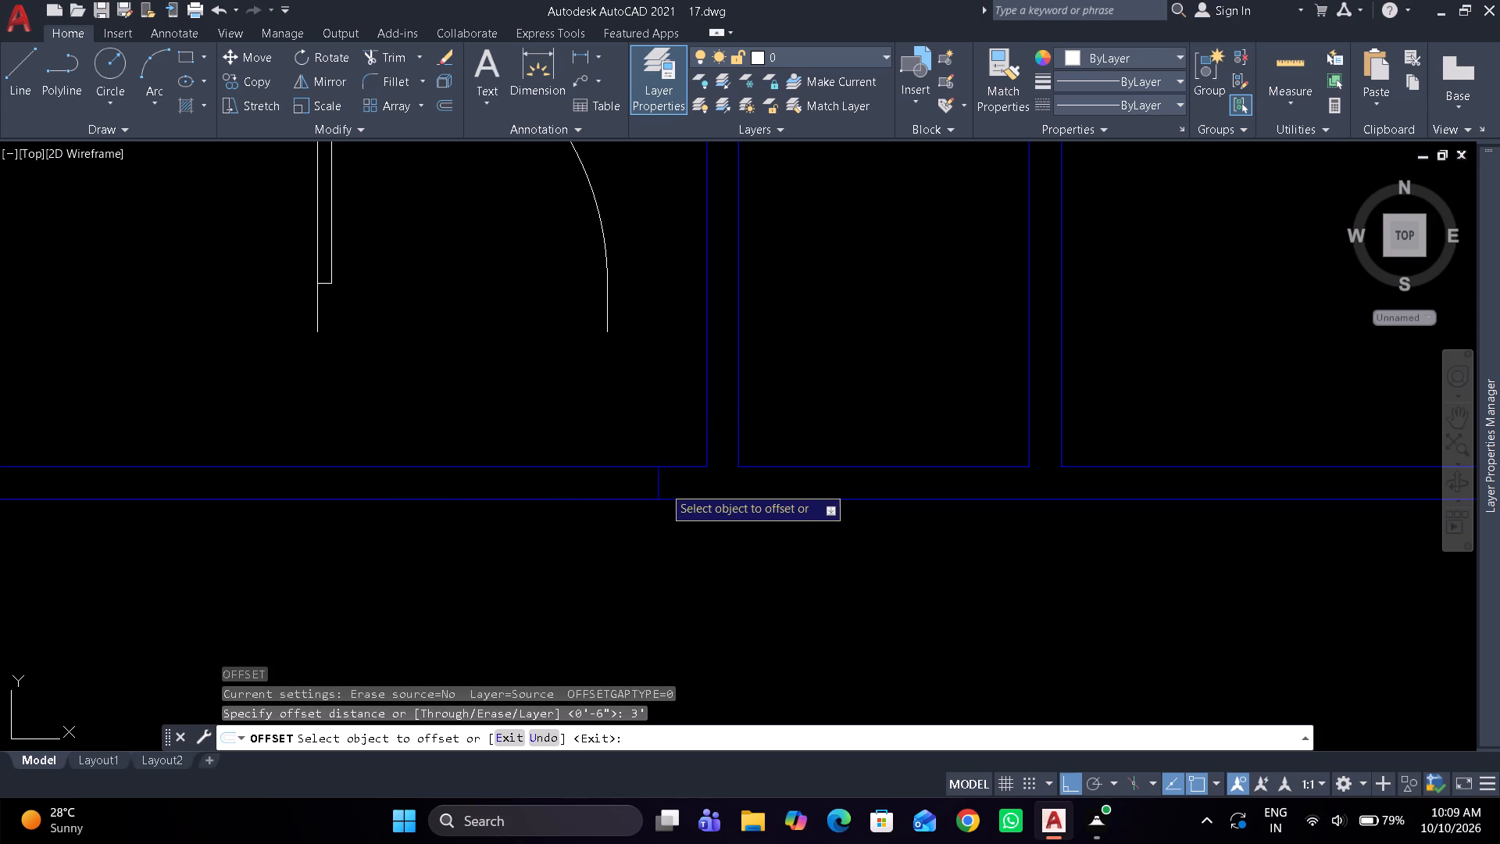
{"action": "left_click", "coordinate": [493, 553]}
{"action": "key", "text": "Escape"}
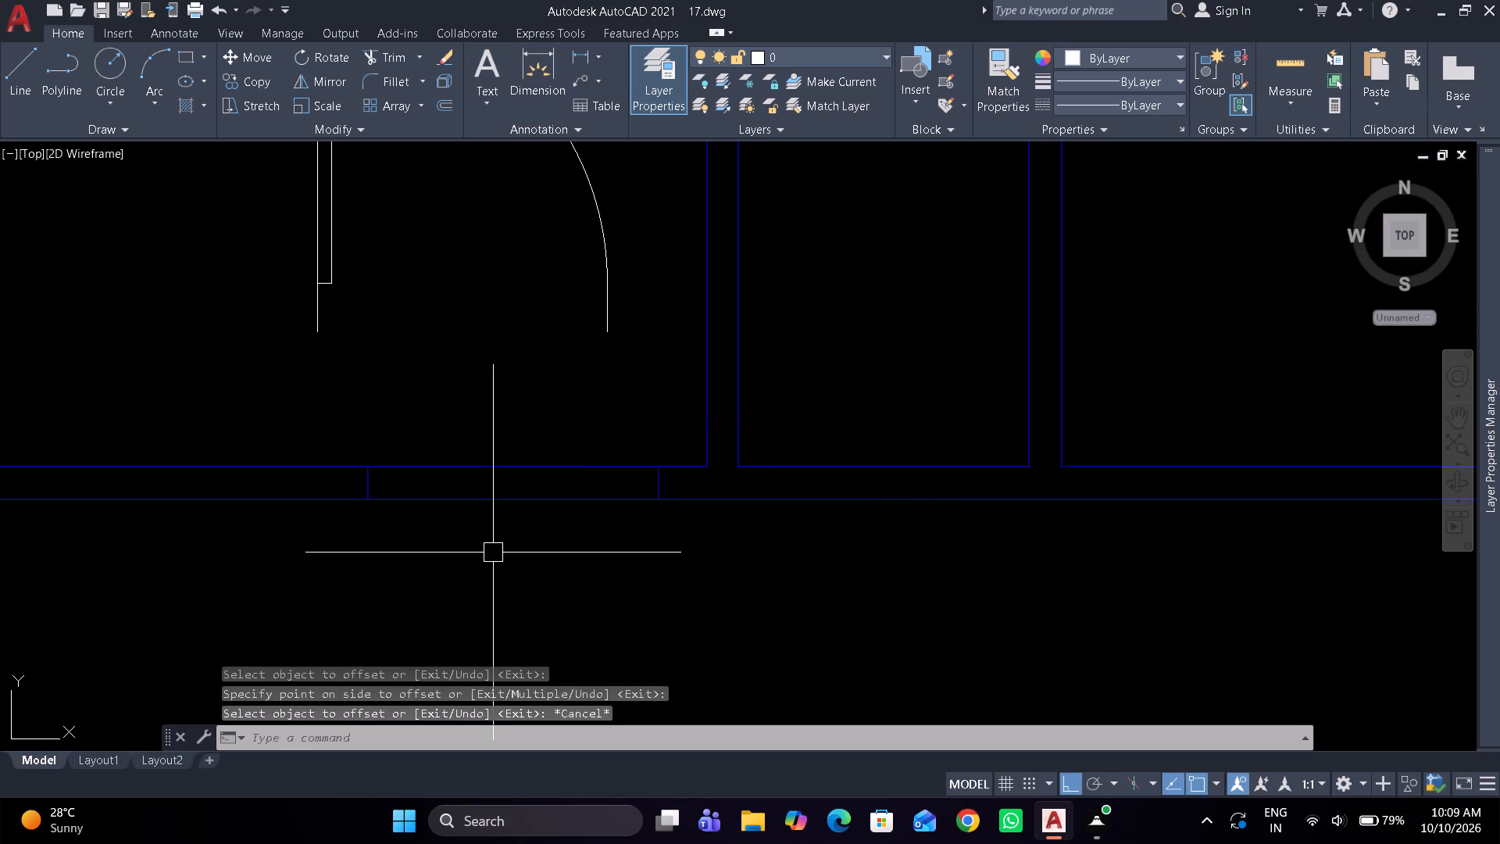
Trim both horizontal partition lines between the two jamb lines to open the doorway.
{"action": "type", "text": "tr"}
{"action": "key", "text": "space"}
{"action": "left_click_drag", "start_coordinate": [497, 439], "coordinate": [479, 539]}
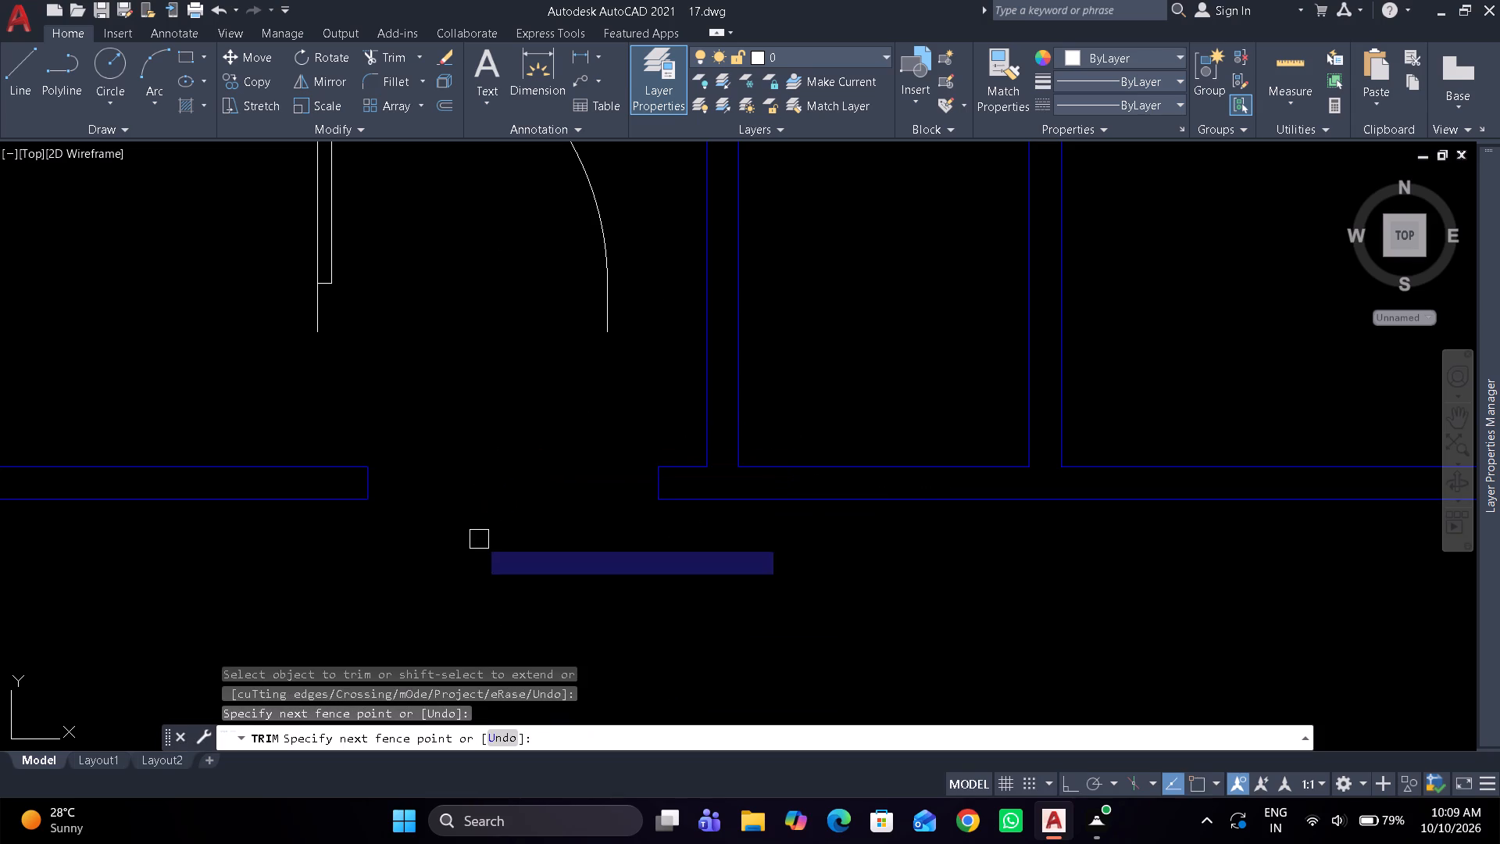
{"action": "key", "text": "space"}
Set the door block's wall thickness to 4" to match the partition.
{"action": "left_click", "coordinate": [313, 308]}
{"action": "scroll", "coordinate": [316, 322], "scroll_direction": "up", "scroll_amount": 3}
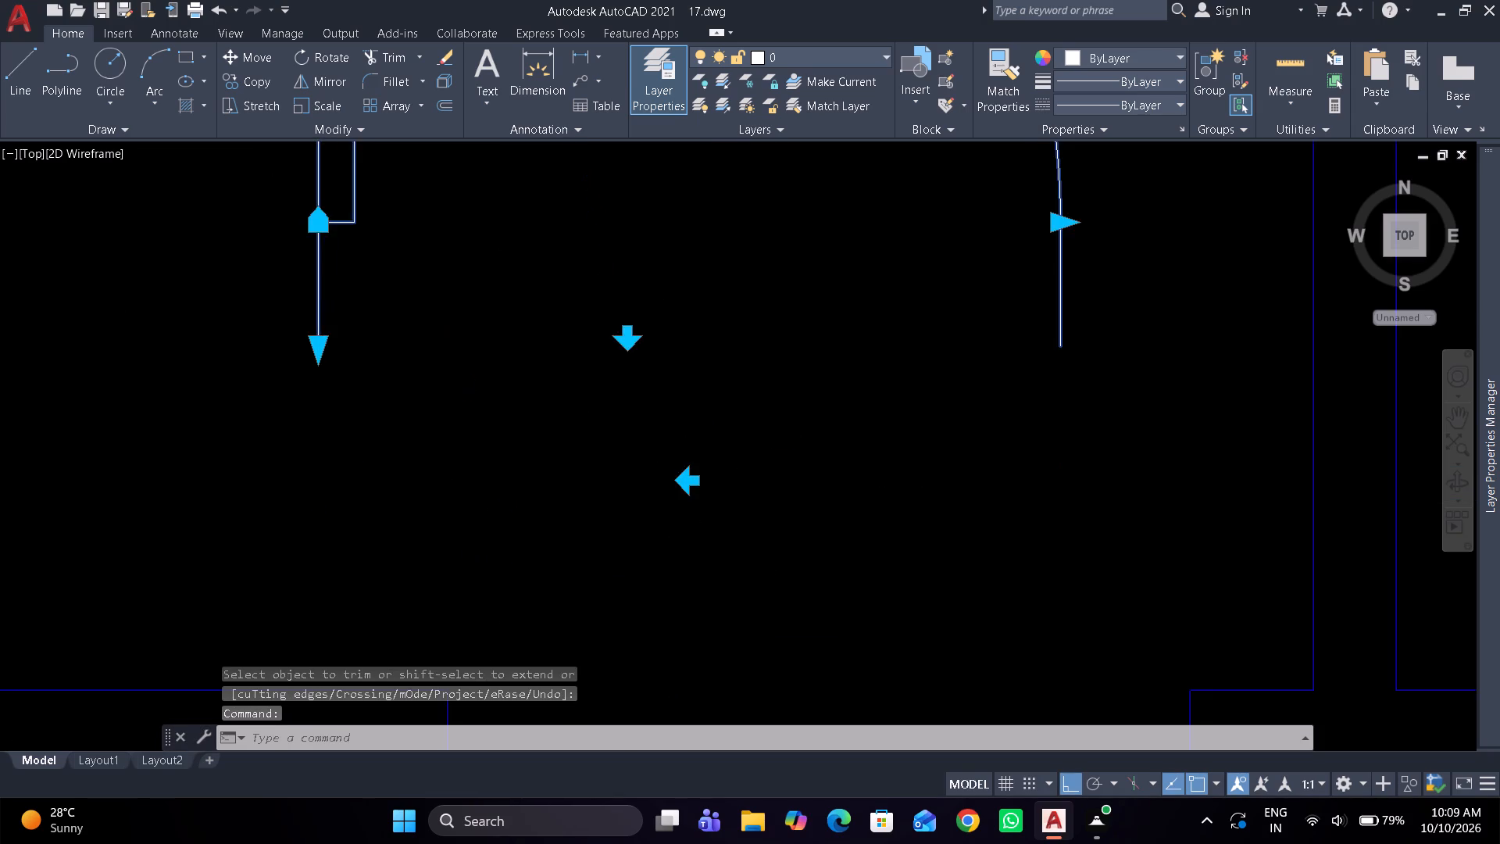
{"action": "left_click_drag", "start_coordinate": [321, 359], "coordinate": [321, 352]}
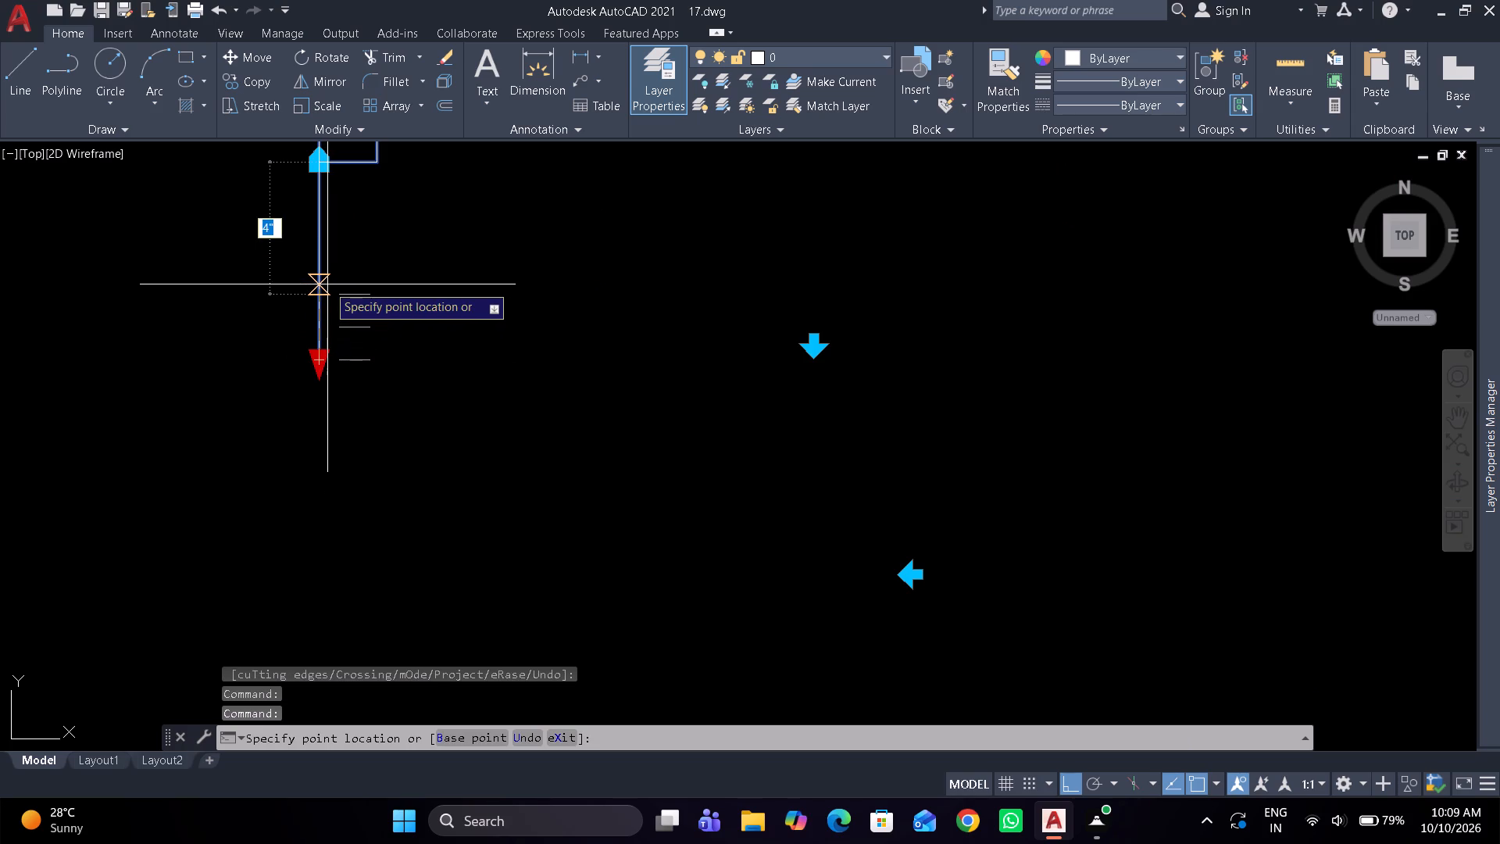
{"action": "left_click", "coordinate": [327, 284]}
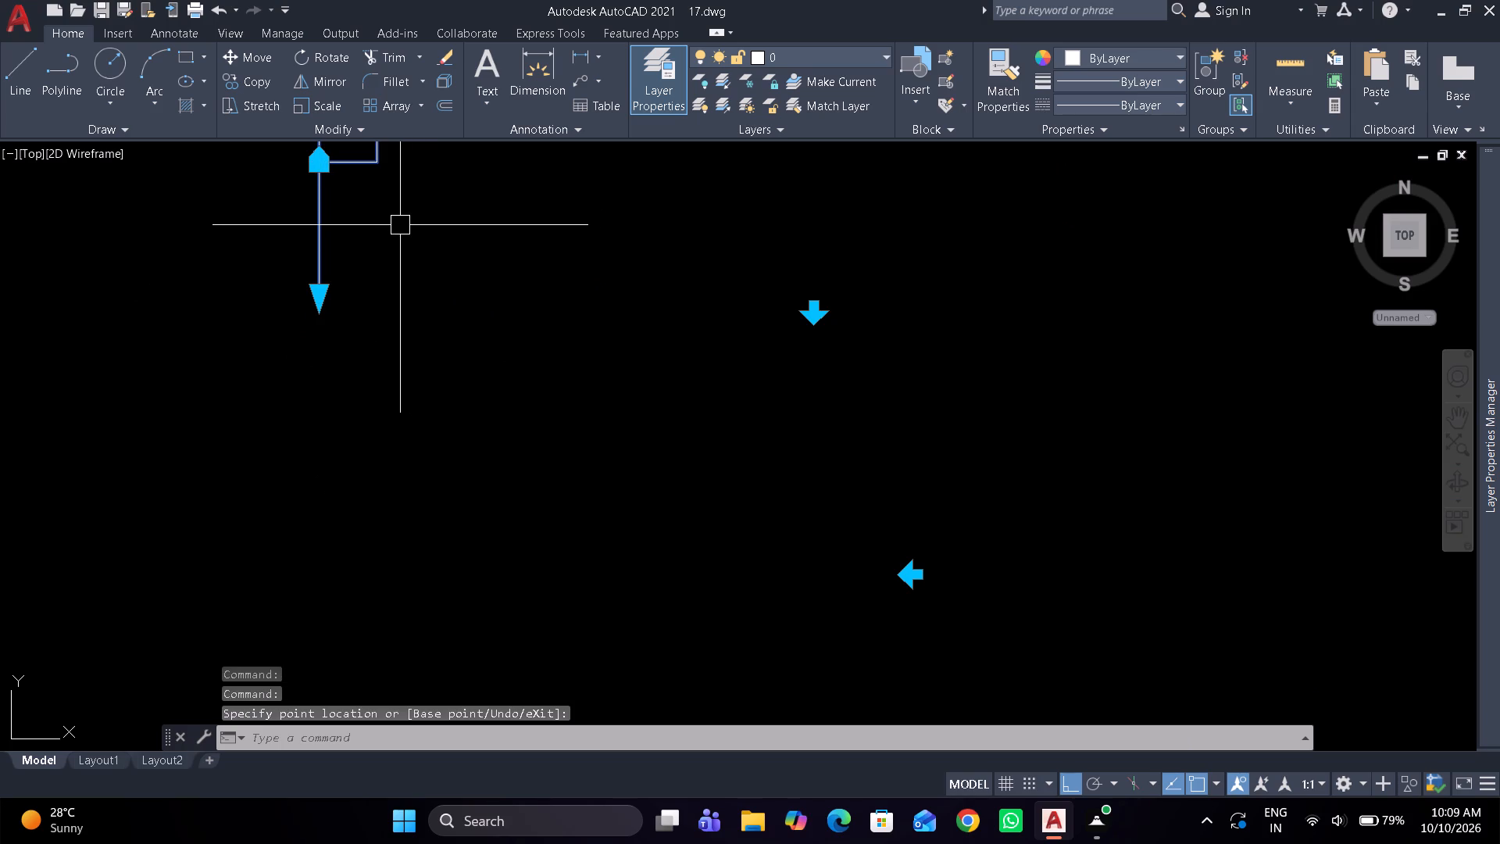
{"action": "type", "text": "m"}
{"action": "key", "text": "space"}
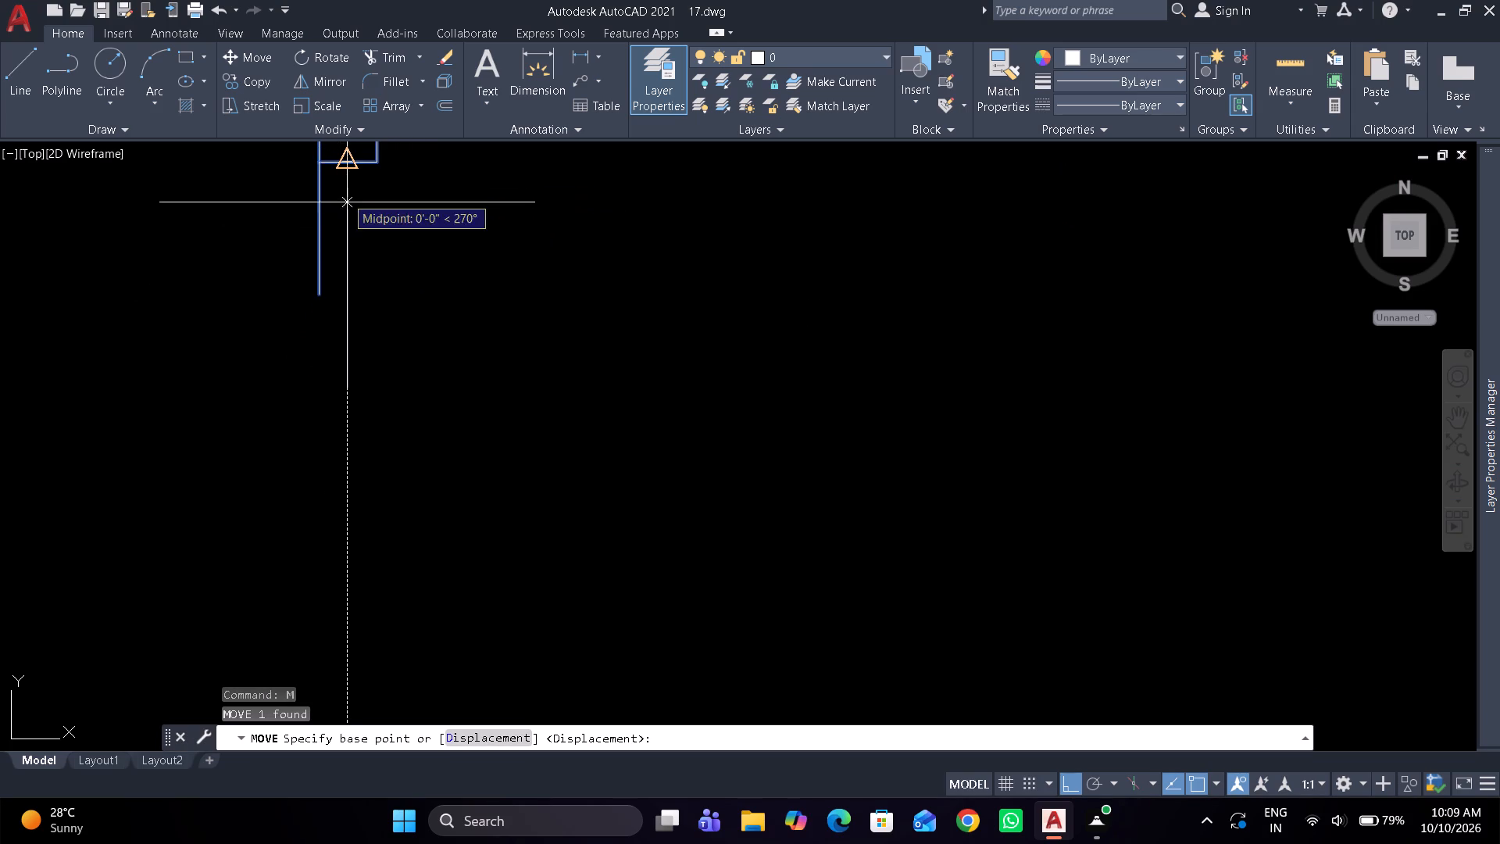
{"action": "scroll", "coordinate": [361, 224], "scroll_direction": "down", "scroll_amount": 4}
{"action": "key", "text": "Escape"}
Mirror the door block about a vertical line and erase the source, so its hinge faces the vertical partition.
{"action": "left_click", "coordinate": [518, 156]}
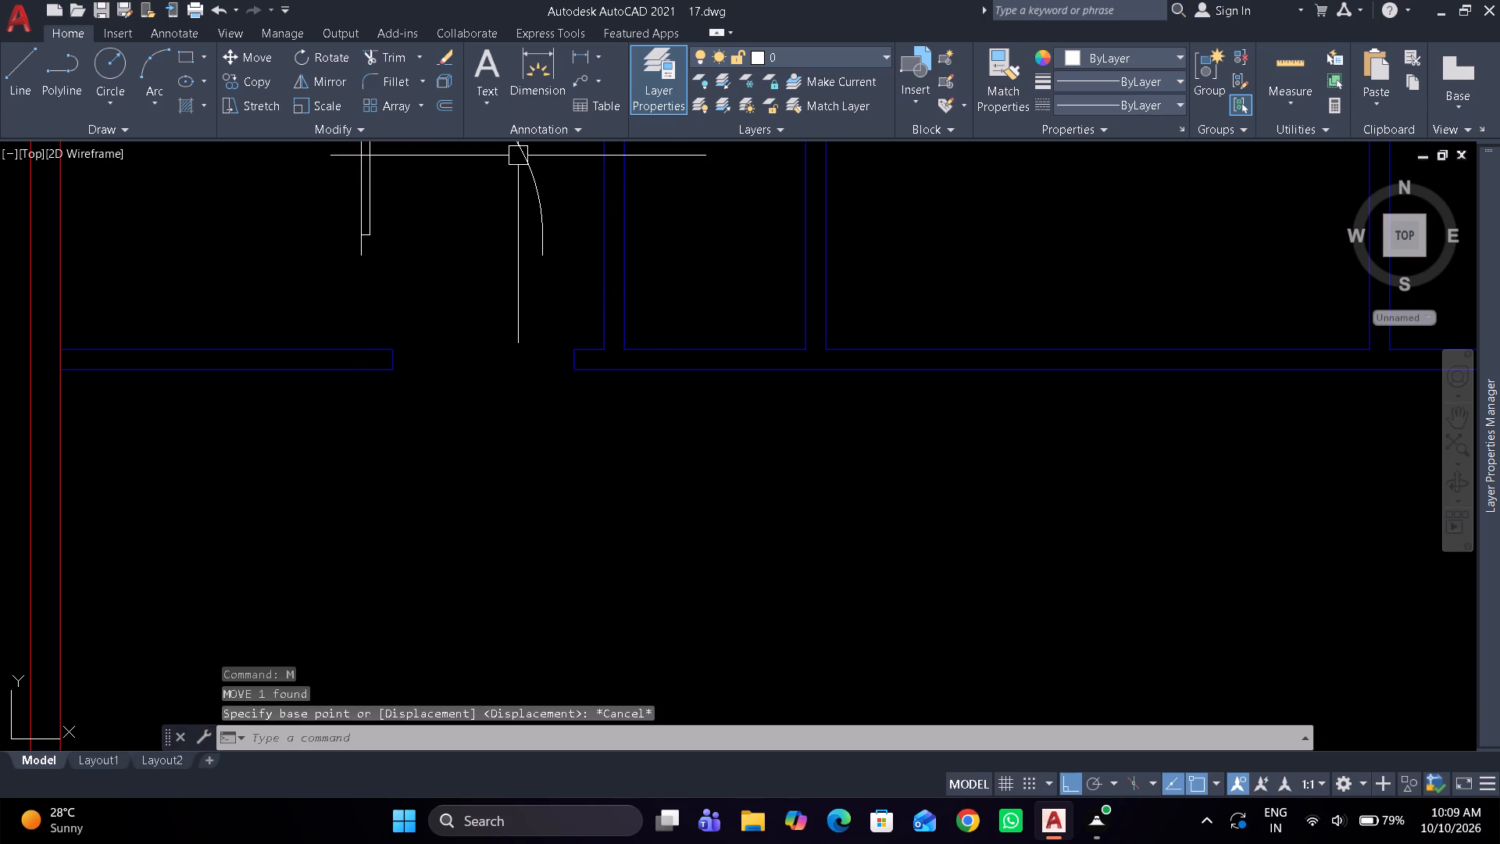
{"action": "type", "text": "mi"}
{"action": "key", "text": "space"}
{"action": "left_click", "coordinate": [438, 248]}
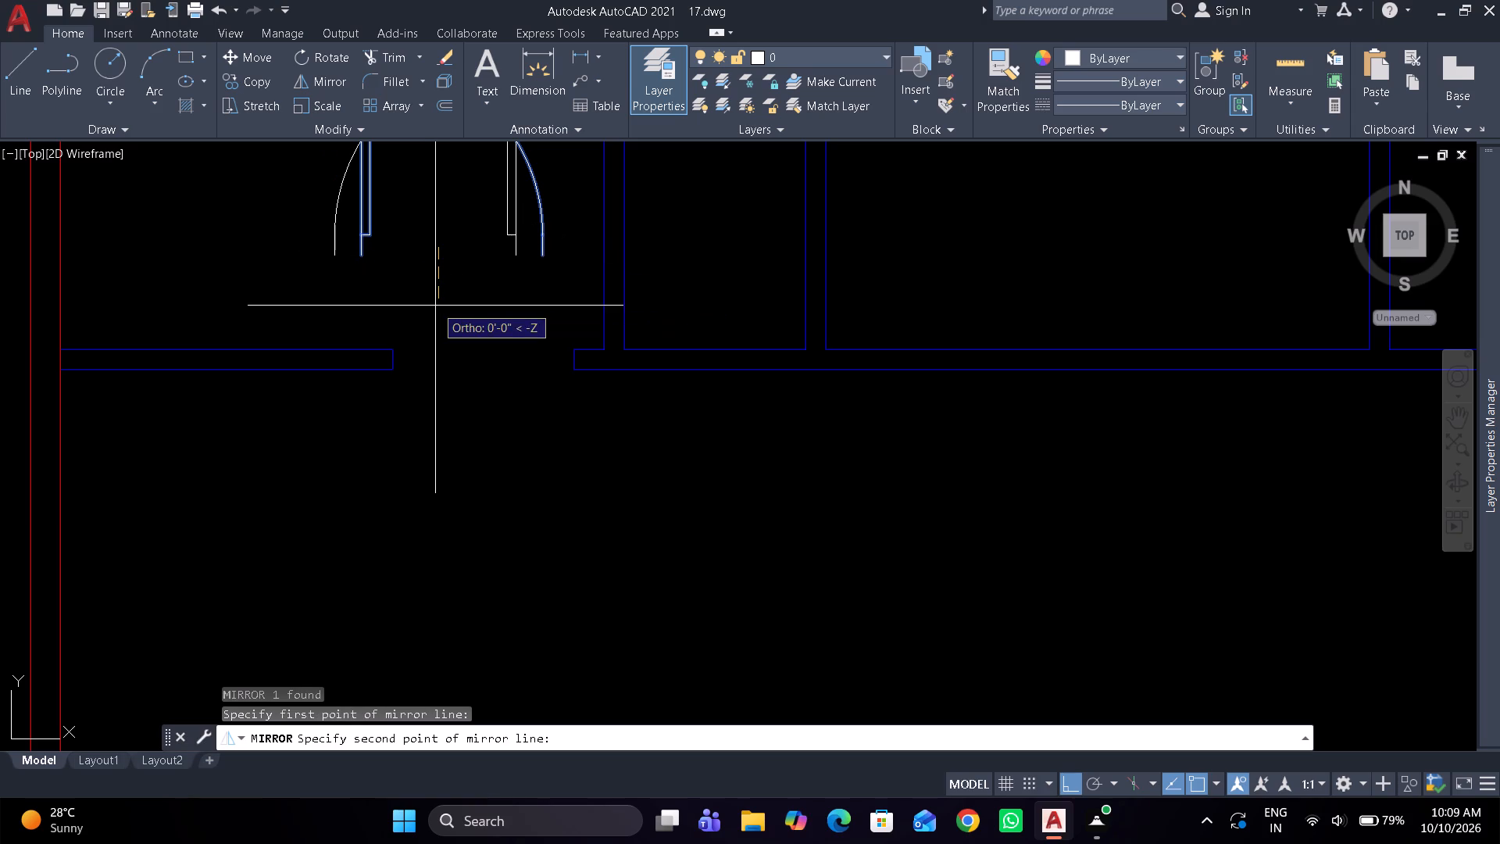
{"action": "left_click", "coordinate": [435, 306]}
{"action": "left_click_drag", "start_coordinate": [455, 361], "coordinate": [435, 306]}
Move the mirrored door by its hinge corner onto the upper corner of the opening's right jamb.
{"action": "left_click", "coordinate": [517, 179]}
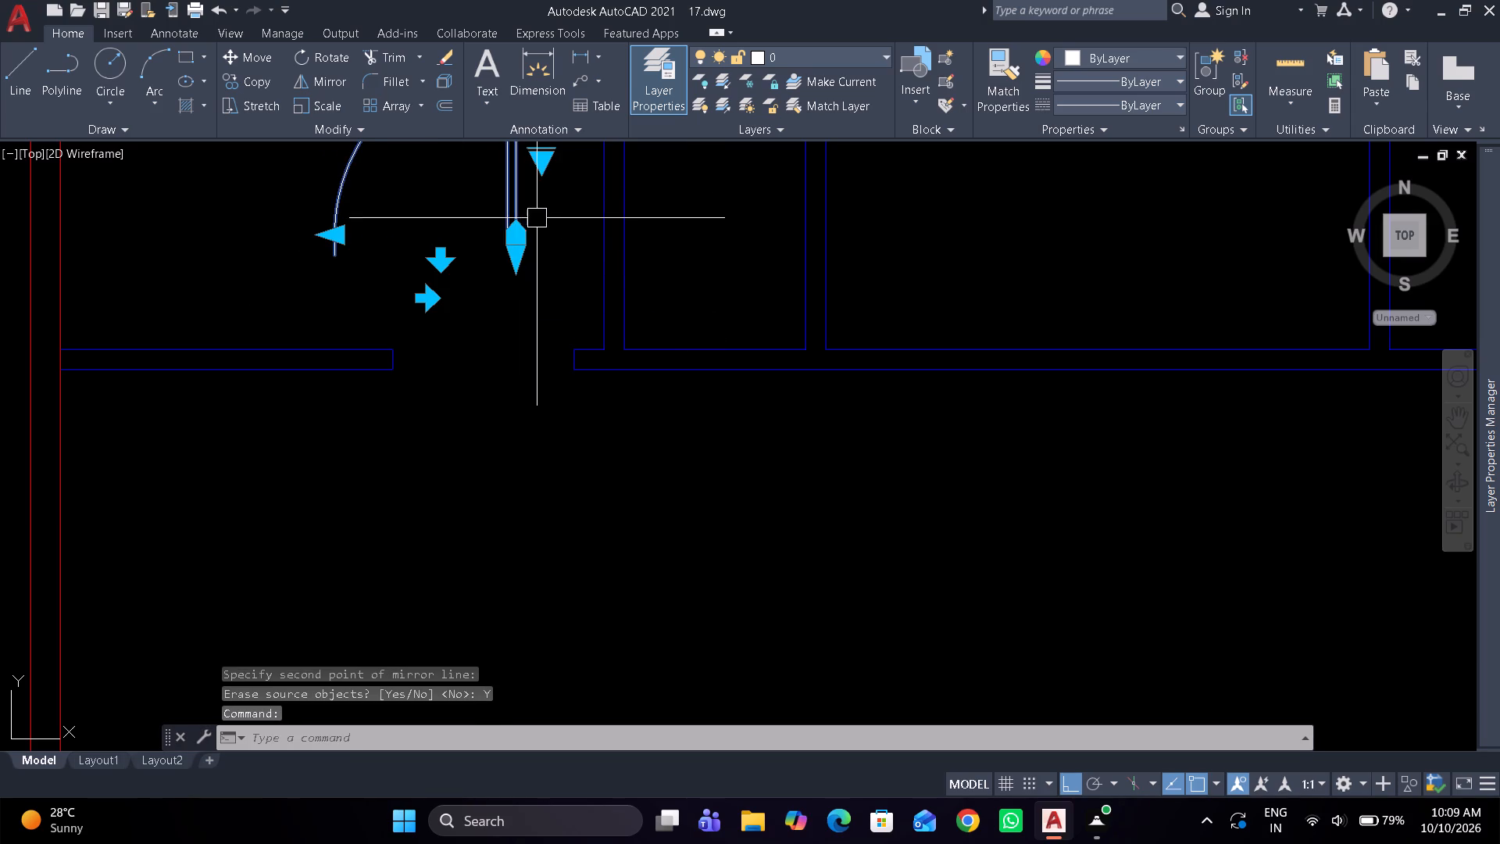
{"action": "type", "text": "m"}
{"action": "key", "text": "space"}
{"action": "scroll", "coordinate": [541, 252], "scroll_direction": "up", "scroll_amount": 2}
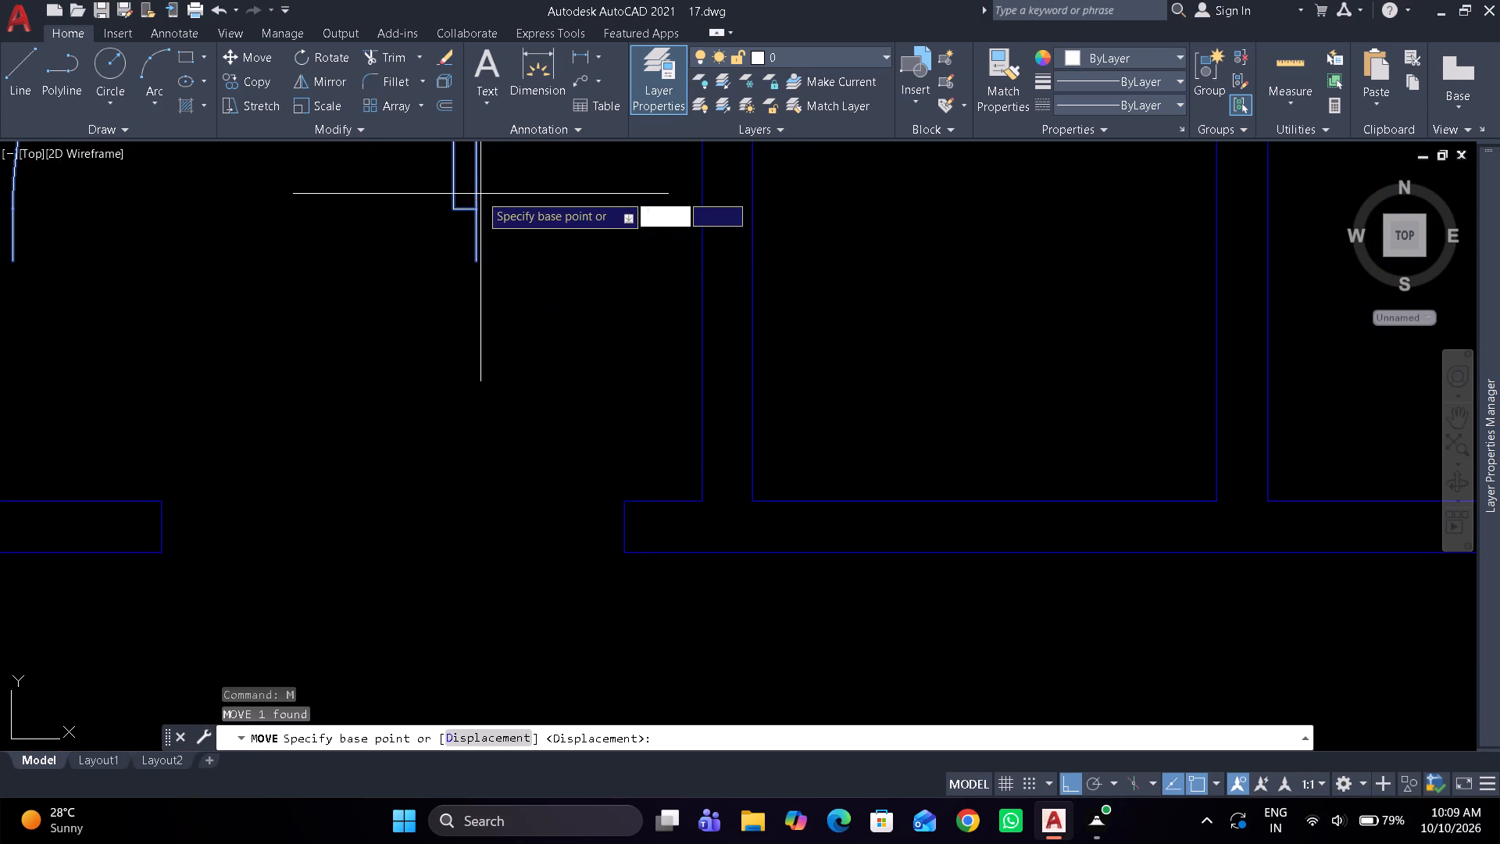
{"action": "left_click", "coordinate": [475, 210]}
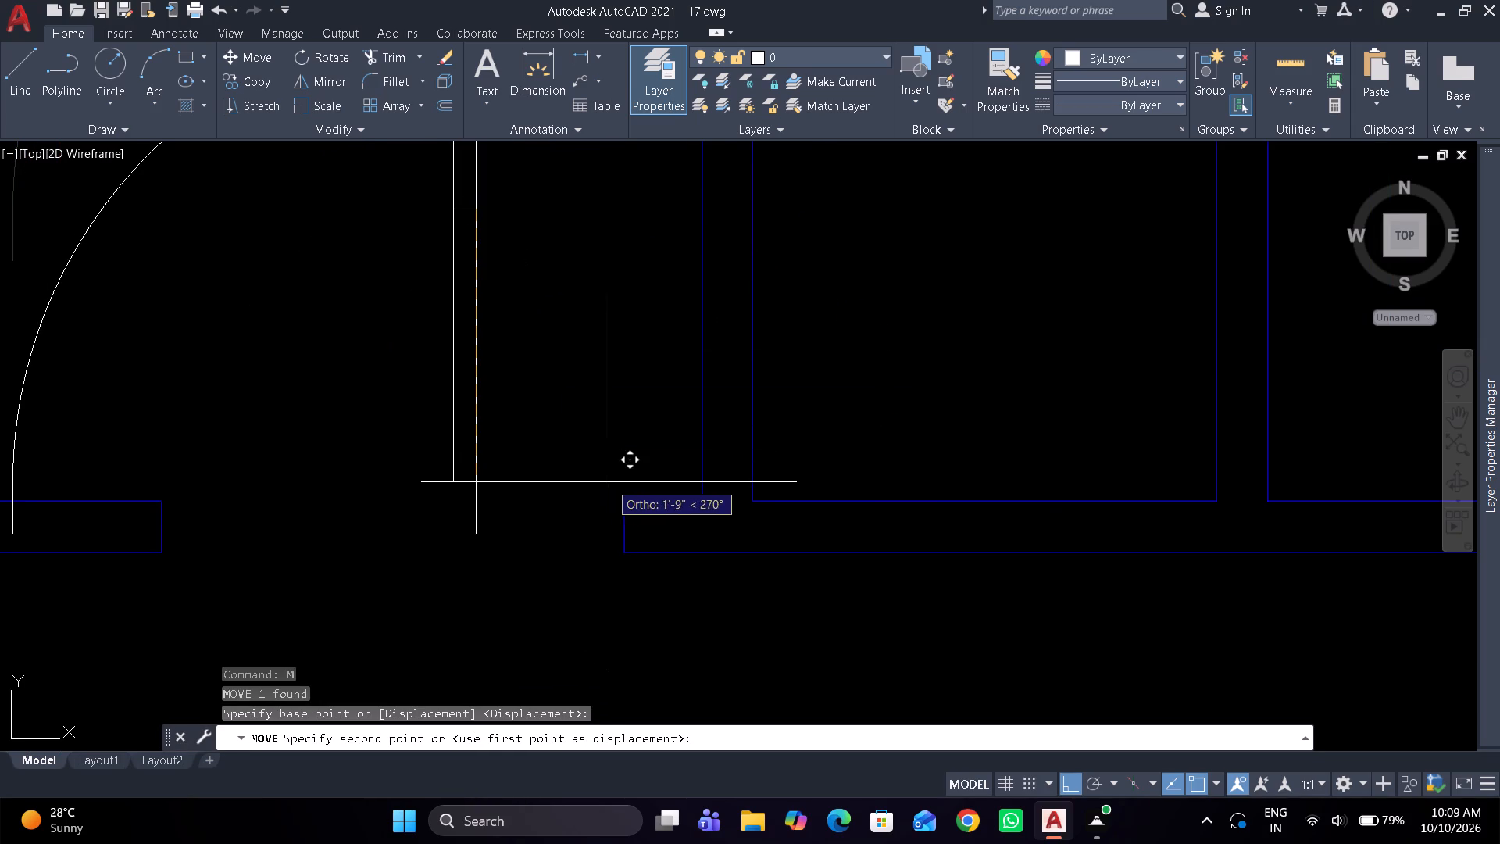
{"action": "left_click", "coordinate": [630, 499]}
Draw a horizontal line on the Inner Wall layer between the outer-face midpoints of the two leftmost vertical partitions.
{"action": "scroll", "coordinate": [627, 331], "scroll_direction": "down", "scroll_amount": 1}
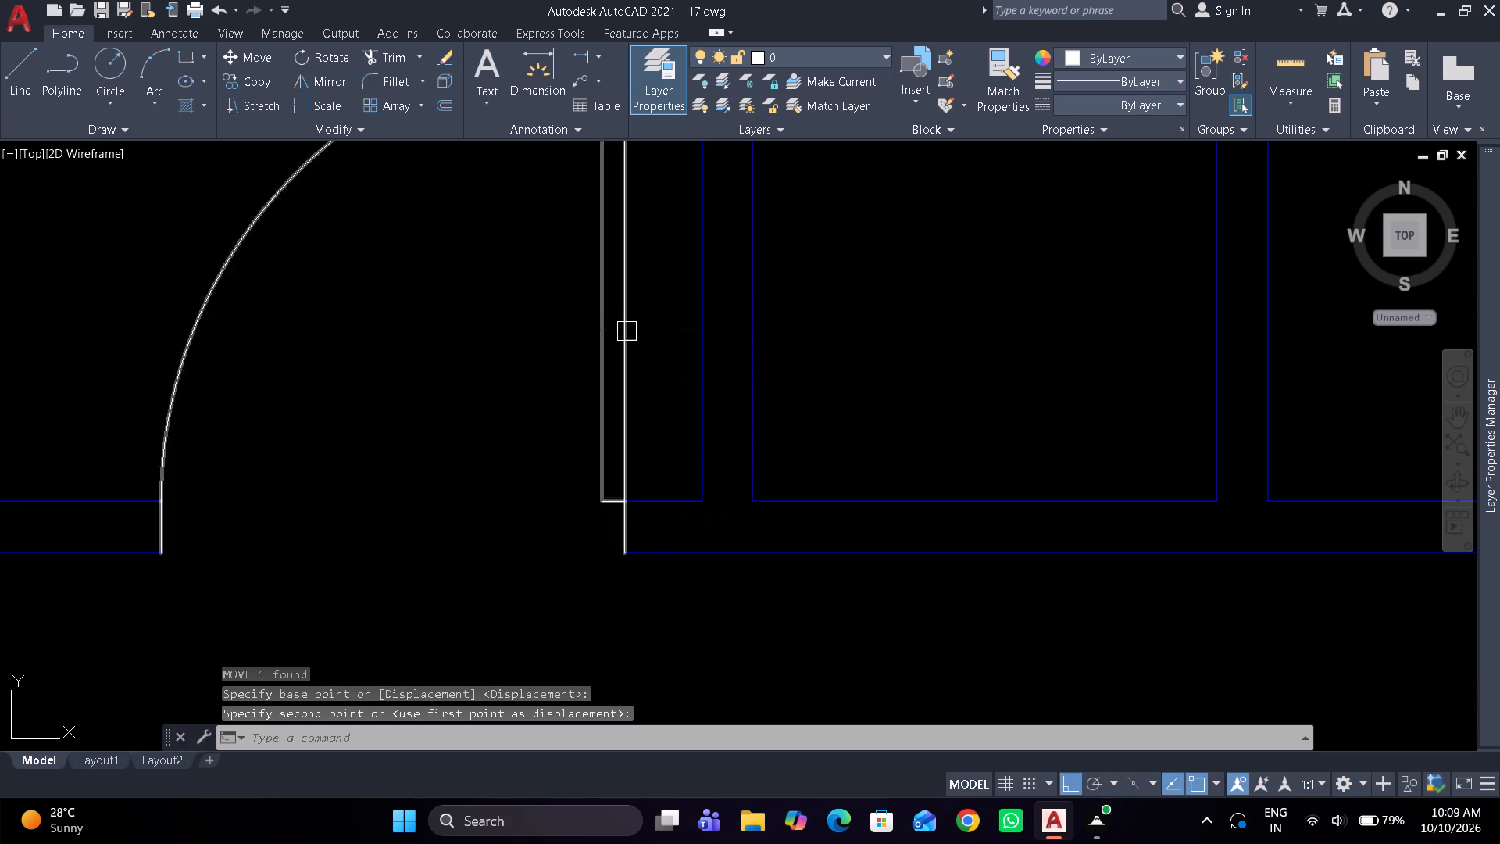
{"action": "scroll", "coordinate": [627, 331], "scroll_direction": "down", "scroll_amount": 3}
{"action": "middle_click_drag", "start_coordinate": [564, 377], "coordinate": [558, 486]}
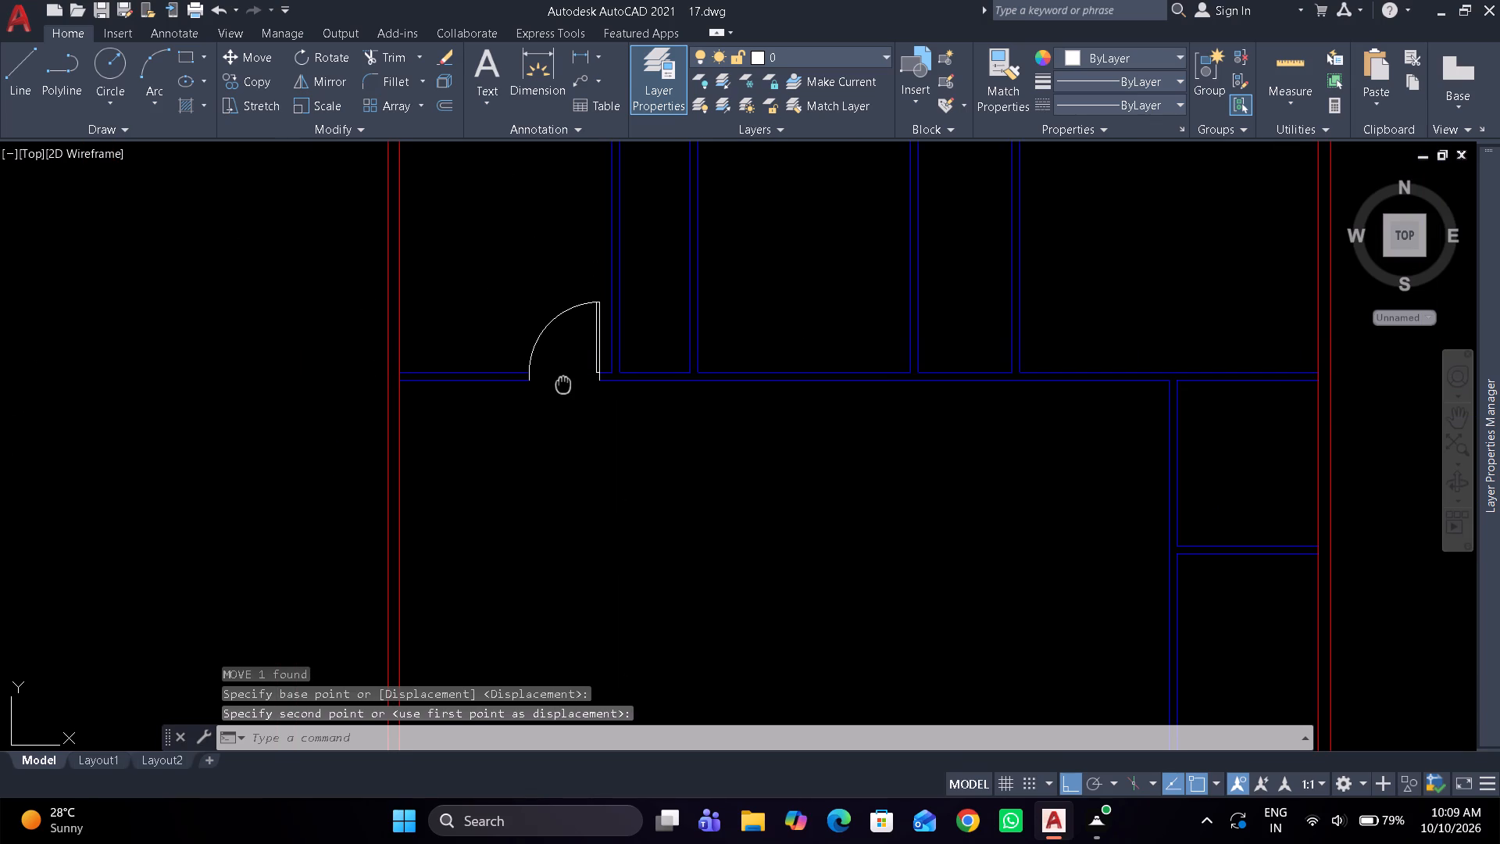
{"action": "middle_click_drag", "start_coordinate": [567, 309], "coordinate": [571, 324]}
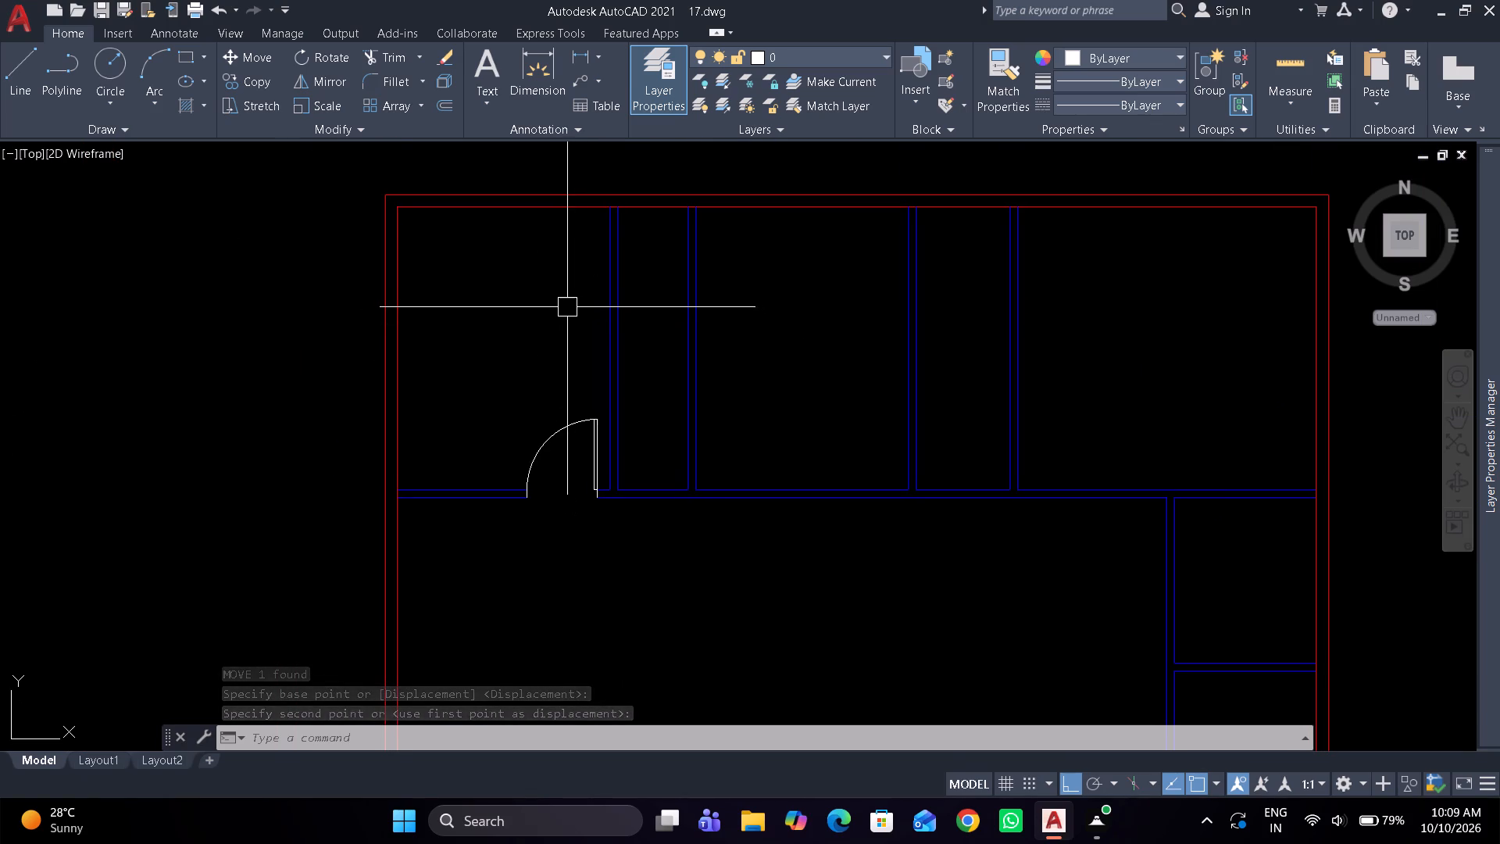
{"action": "scroll", "coordinate": [612, 338], "scroll_direction": "up", "scroll_amount": 1}
{"action": "scroll", "coordinate": [677, 367], "scroll_direction": "down", "scroll_amount": 1}
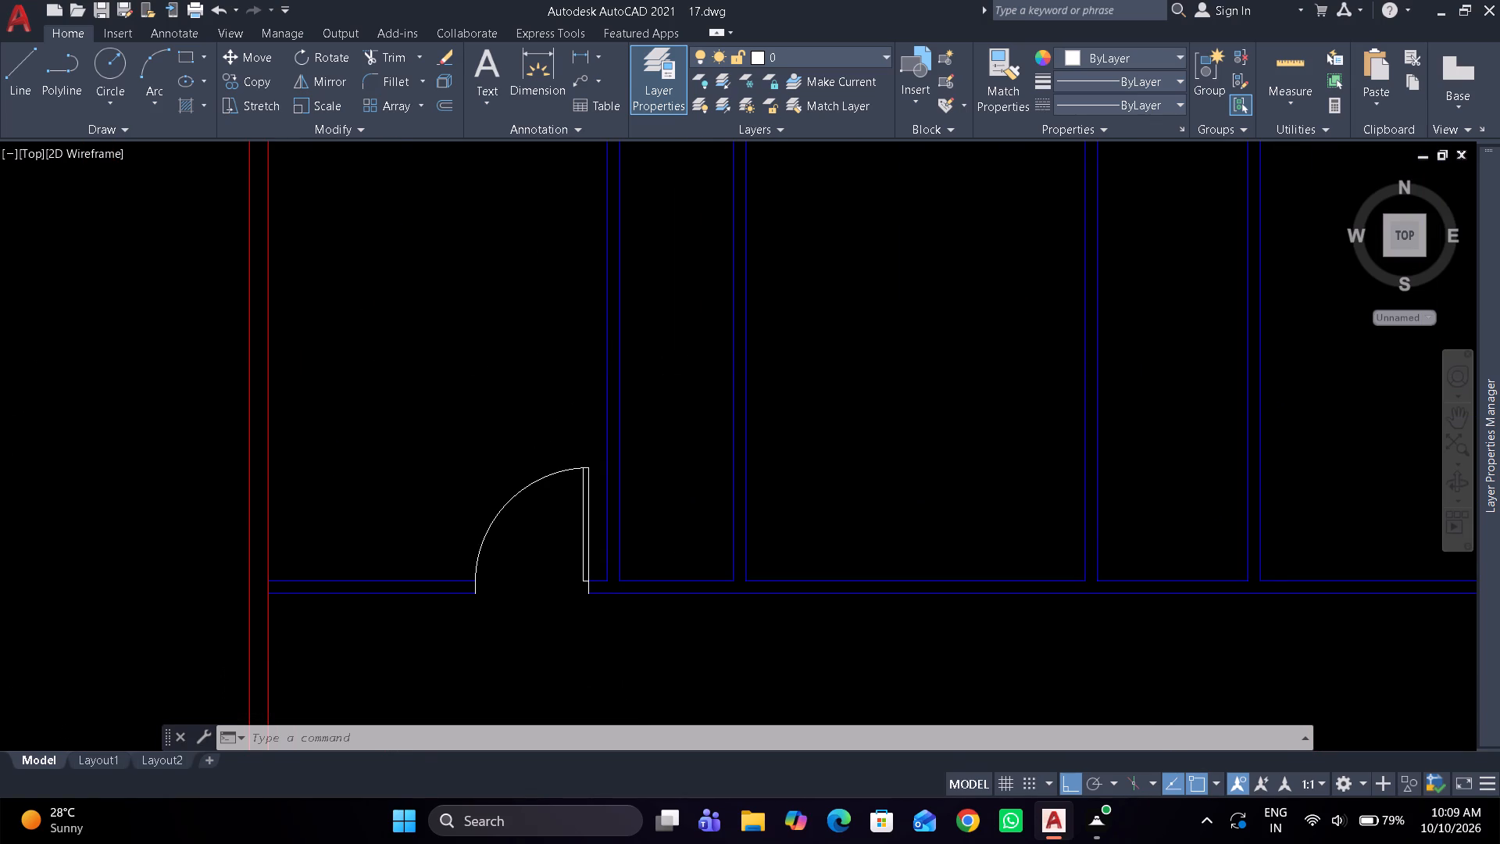
{"action": "left_click", "coordinate": [818, 54]}
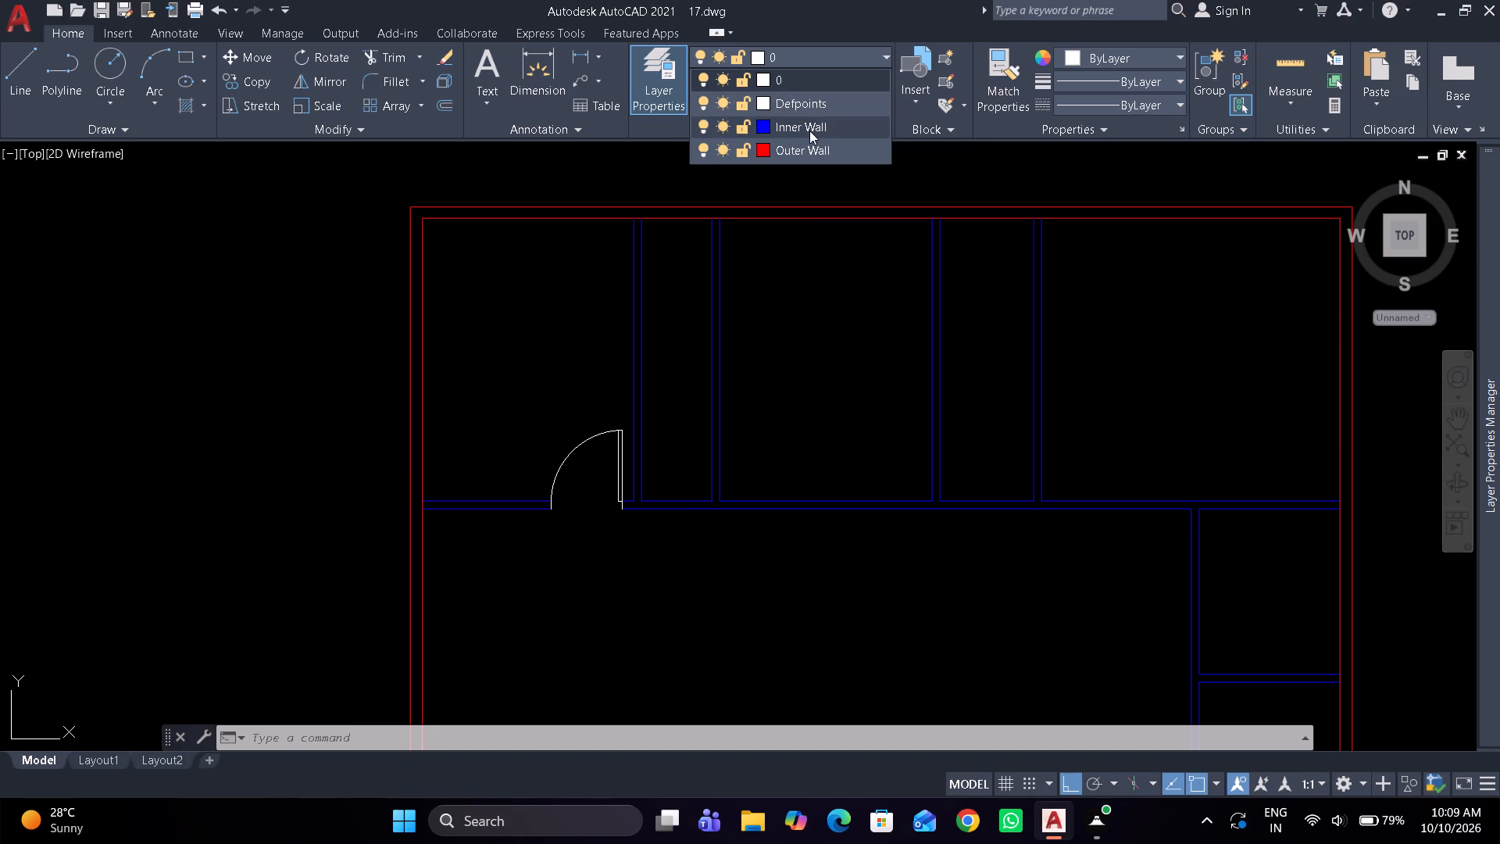
{"action": "left_click", "coordinate": [809, 131]}
{"action": "key", "text": "l"}
{"action": "key", "text": "space"}
{"action": "scroll", "coordinate": [635, 364], "scroll_direction": "up", "scroll_amount": 1}
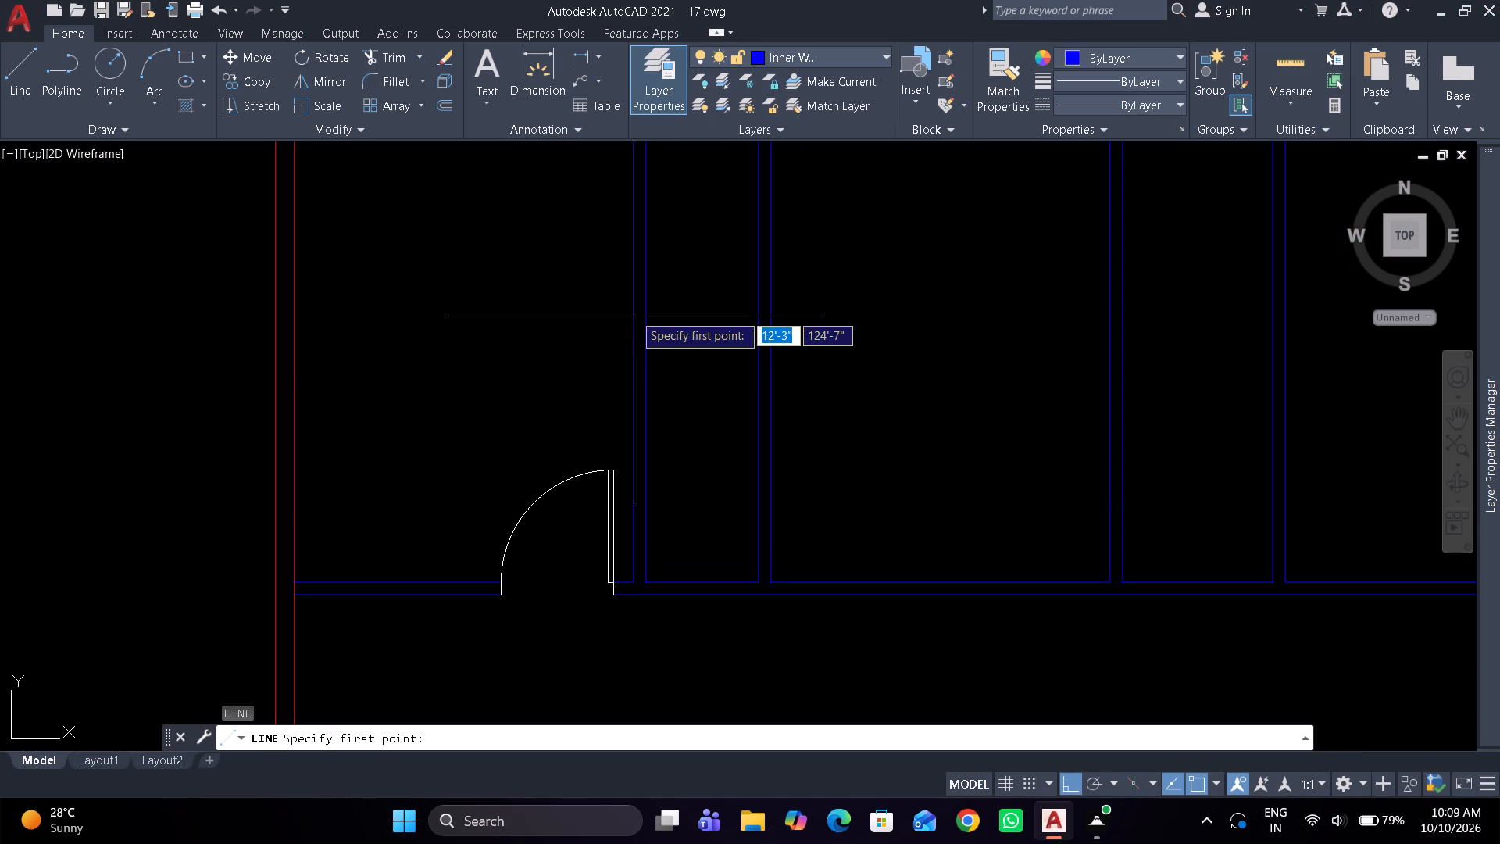
{"action": "scroll", "coordinate": [633, 302], "scroll_direction": "down", "scroll_amount": 1}
{"action": "left_click", "coordinate": [630, 332]}
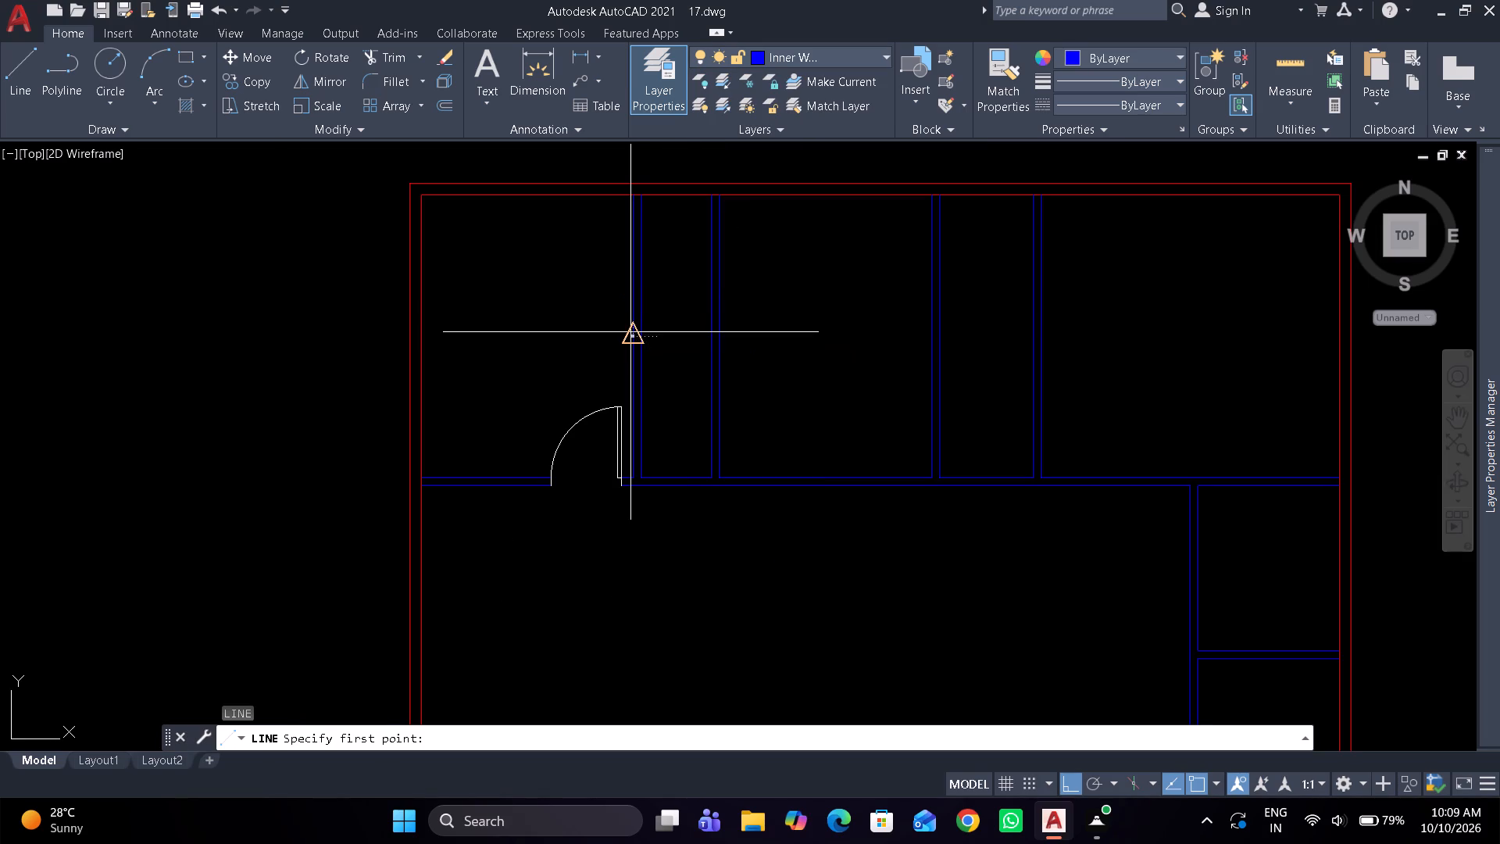
{"action": "left_click", "coordinate": [718, 329]}
{"action": "key", "text": "space"}
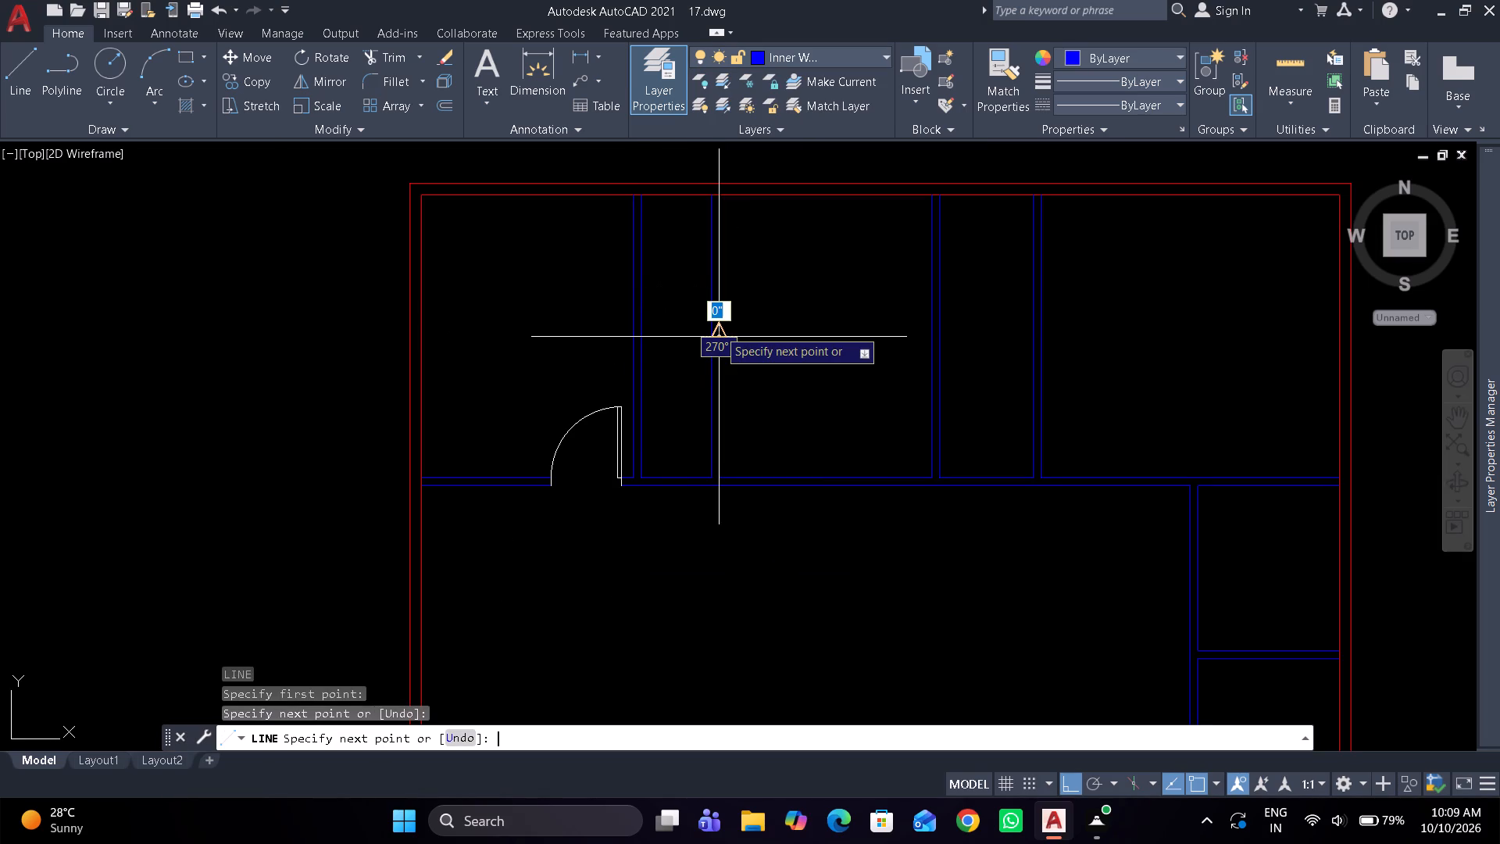
Offset the new horizontal line 2" to both sides to form a 4" partition.
{"action": "scroll", "coordinate": [684, 367], "scroll_direction": "up", "scroll_amount": 1}
{"action": "type", "text": "o 2\""}
{"action": "key", "text": "Return"}
{"action": "scroll", "coordinate": [684, 367], "scroll_direction": "up", "scroll_amount": 2}
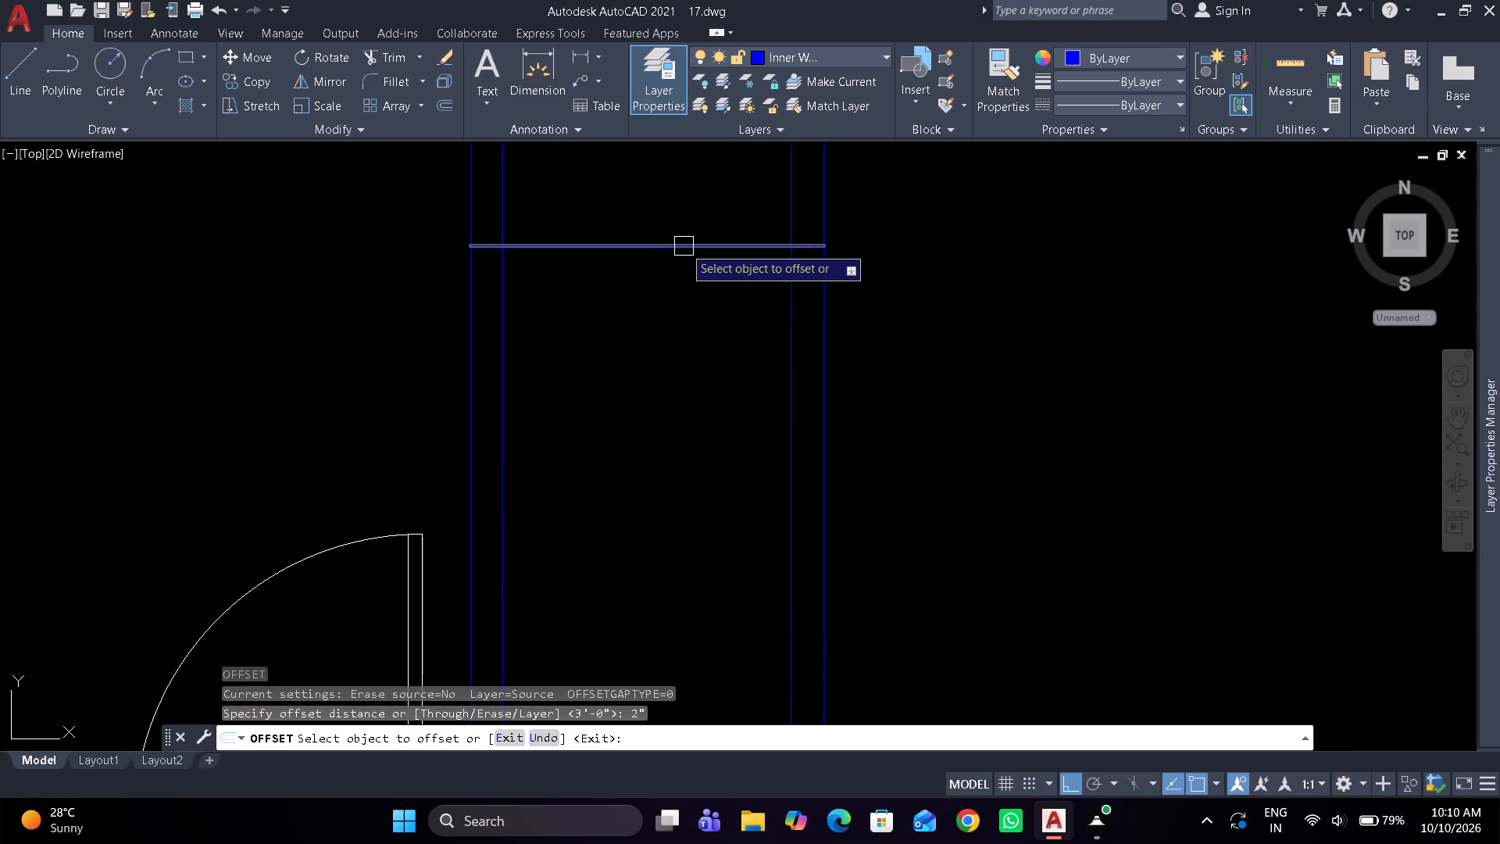
{"action": "left_click", "coordinate": [681, 253]}
{"action": "left_click", "coordinate": [674, 315]}
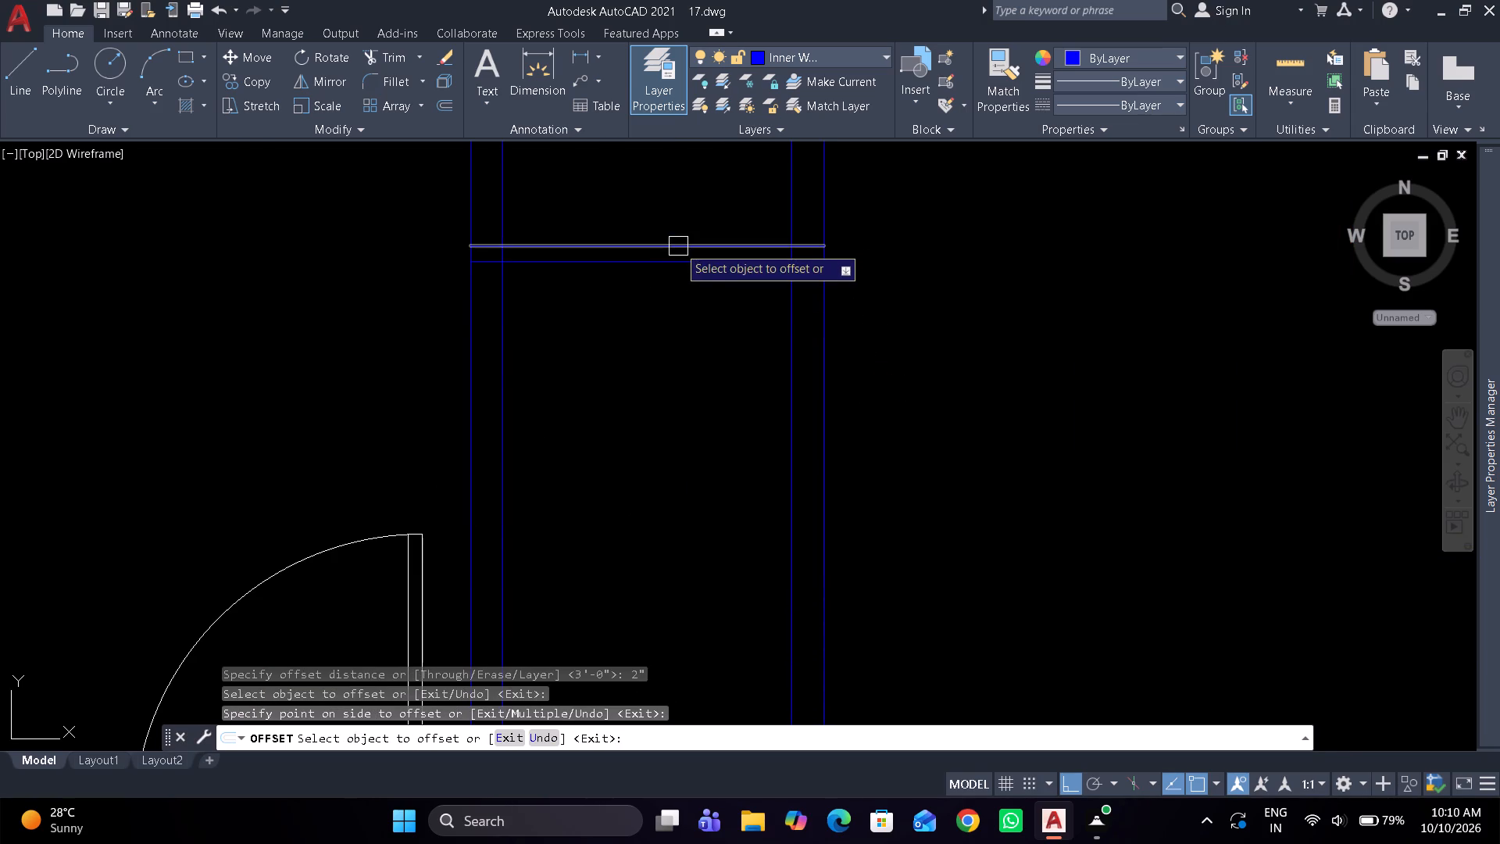
{"action": "left_click_drag", "start_coordinate": [678, 246], "coordinate": [680, 238]}
{"action": "left_click", "coordinate": [685, 195]}
{"action": "key", "text": "space"}
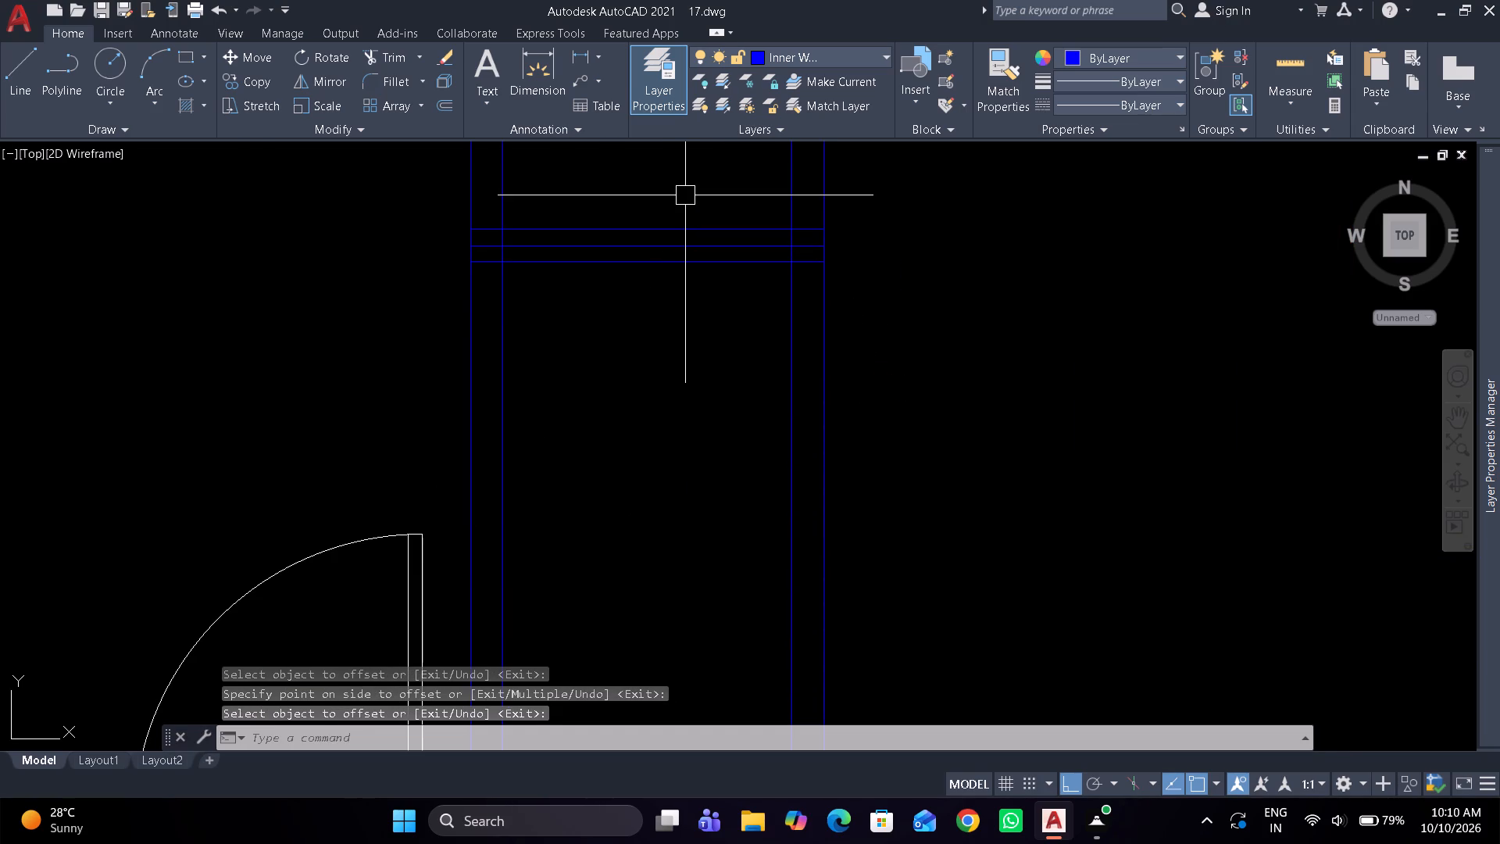
Erase the centre line between the two offset partition lines.
{"action": "left_click", "coordinate": [673, 243]}
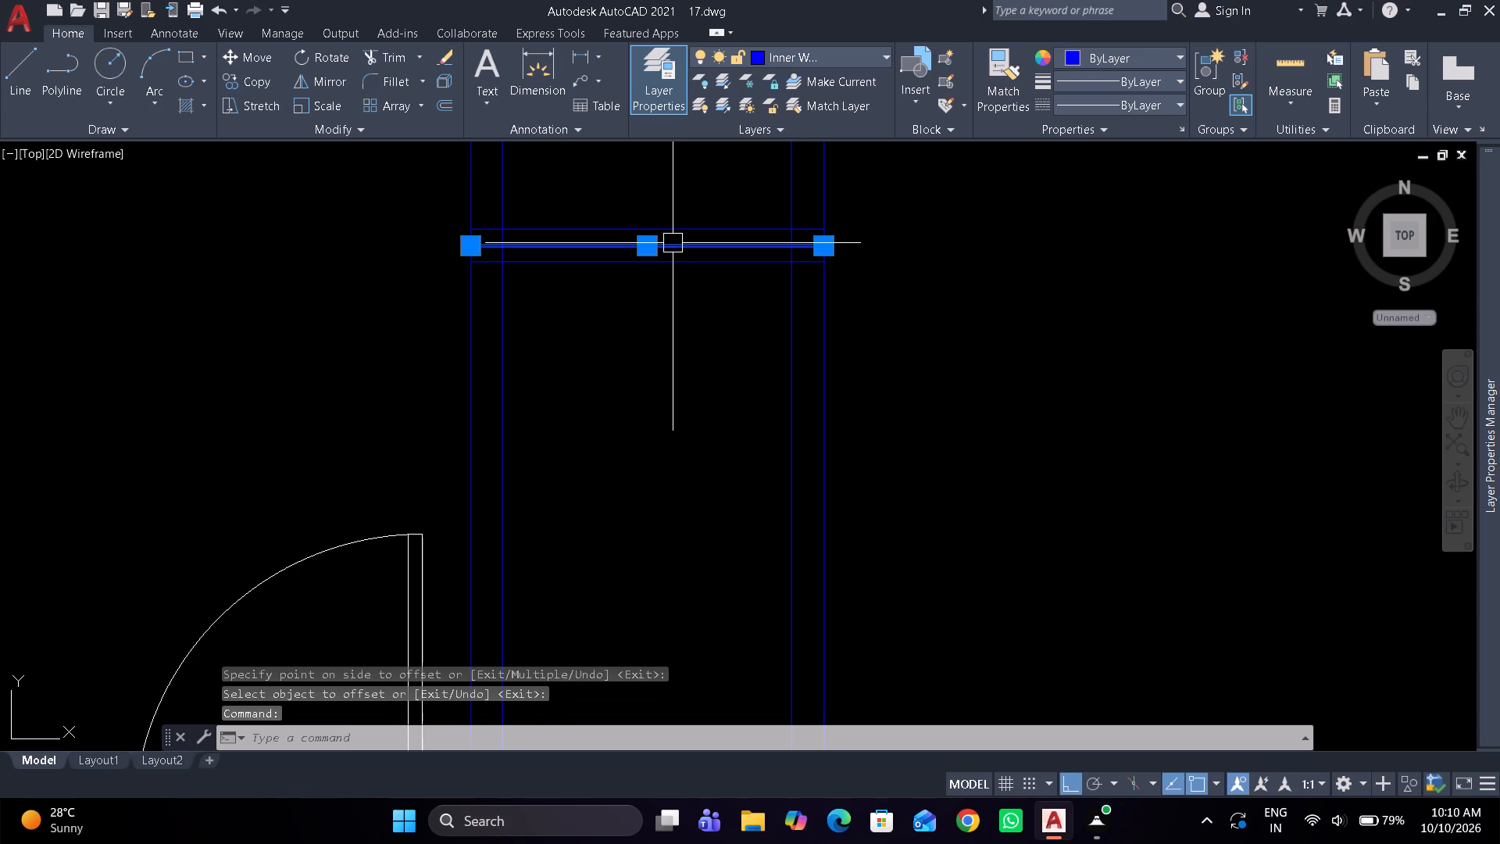
{"action": "type", "text": "e"}
{"action": "key", "text": "space"}
Trim the new partition's overrunning line ends and the vertical wall lines crossing it, leaving open junctions at both ends.
{"action": "type", "text": "tr"}
{"action": "key", "text": "space"}
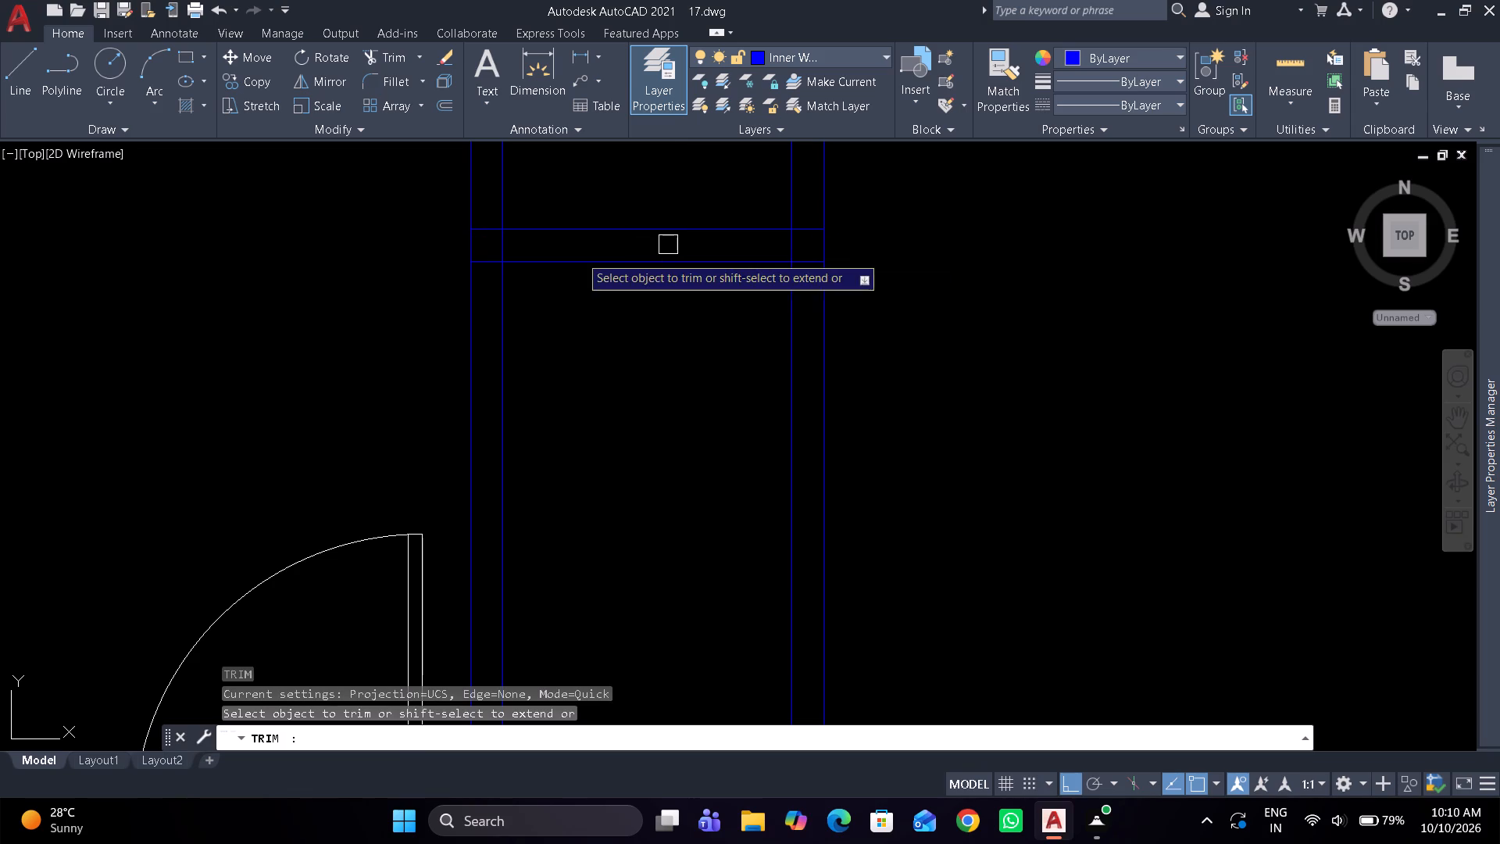
{"action": "scroll", "coordinate": [513, 243], "scroll_direction": "up", "scroll_amount": 1}
{"action": "left_click_drag", "start_coordinate": [469, 198], "coordinate": [470, 311]}
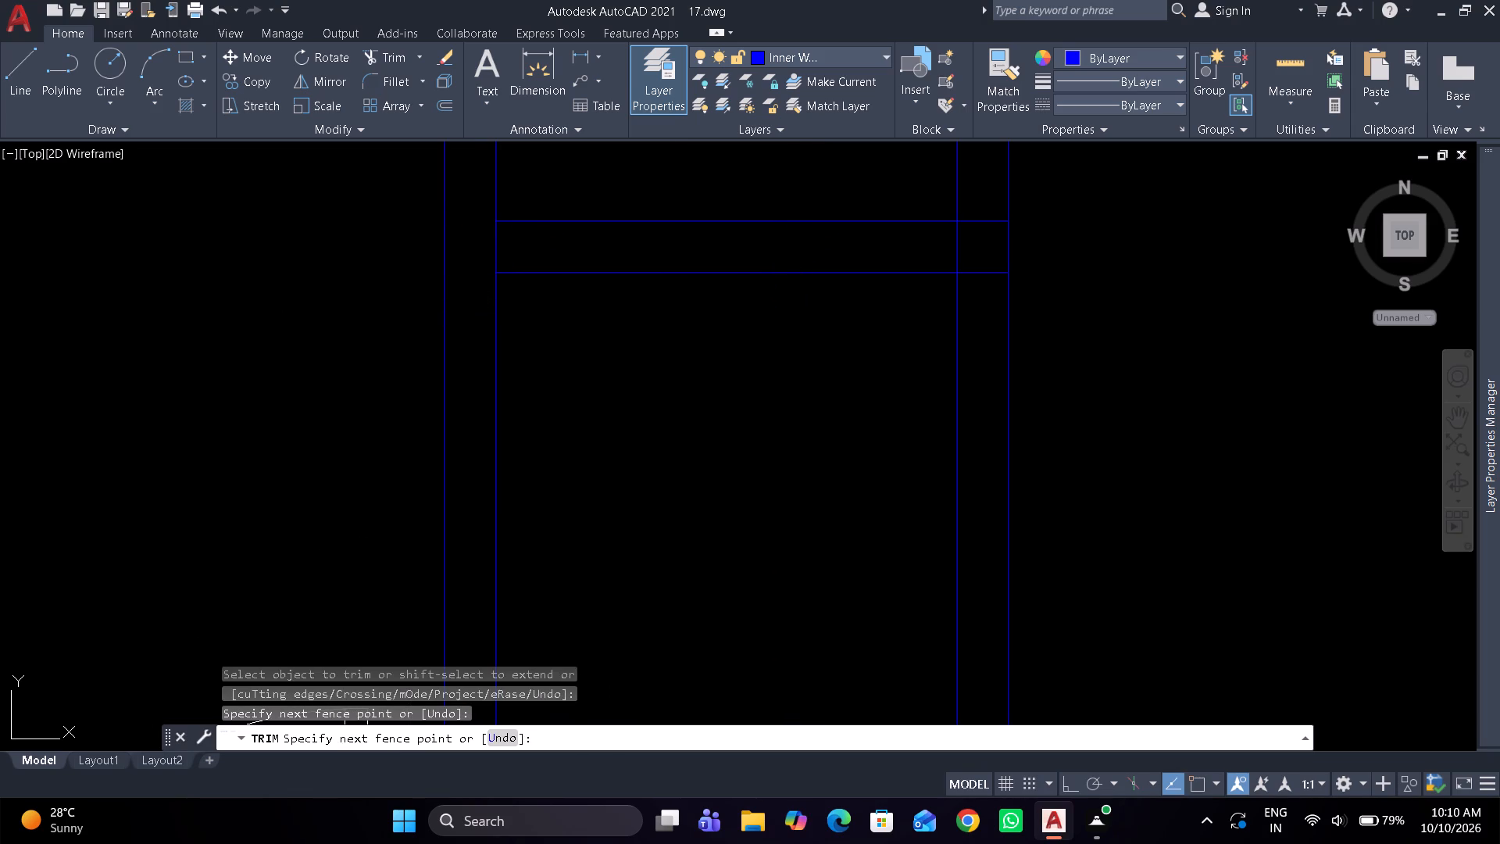
{"action": "left_click", "coordinate": [497, 249]}
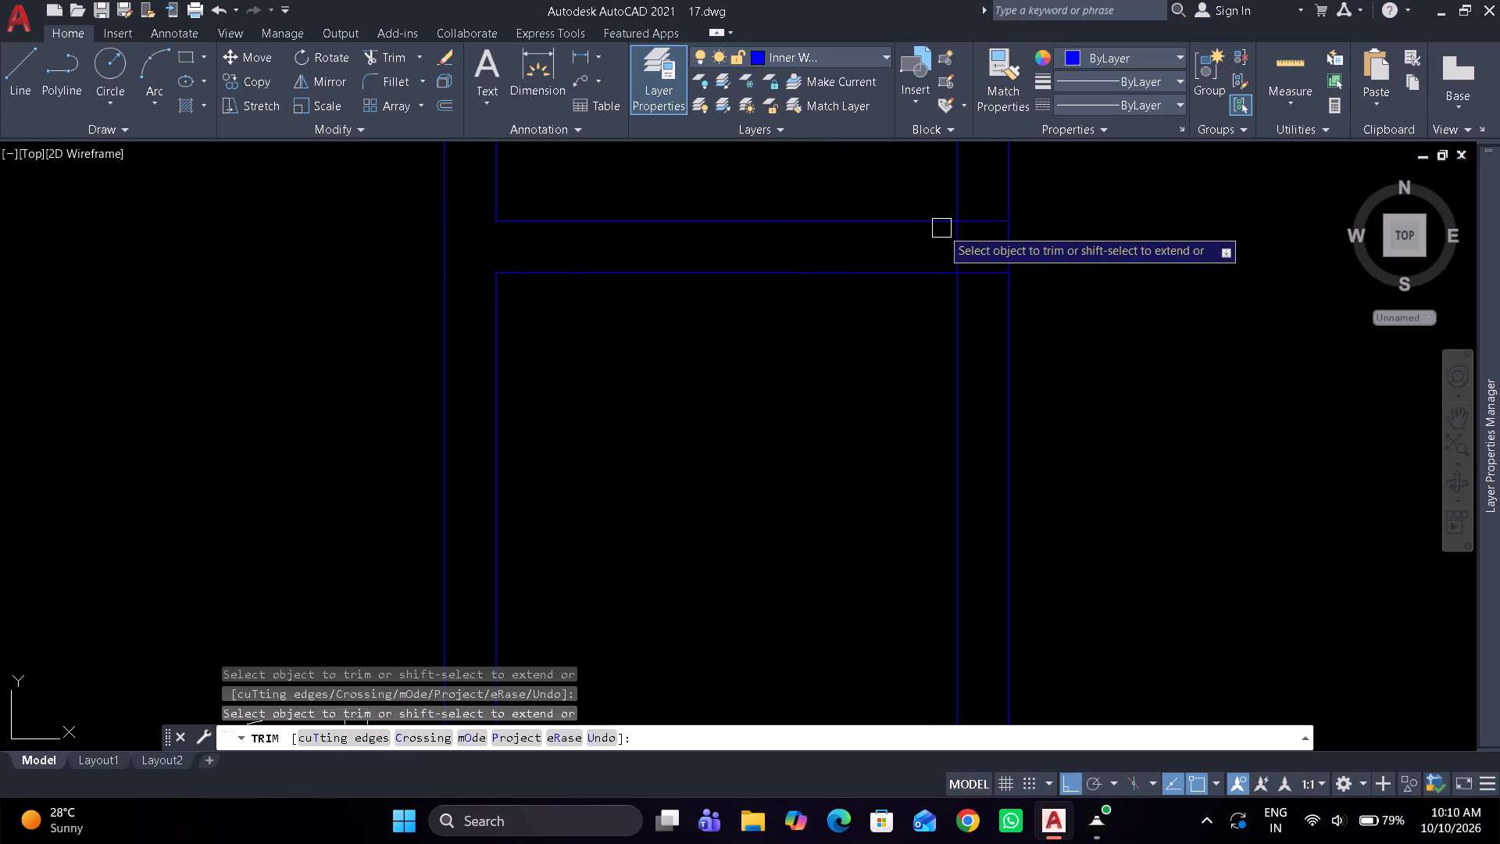
{"action": "left_click_drag", "start_coordinate": [984, 200], "coordinate": [970, 304]}
{"action": "left_click", "coordinate": [955, 253]}
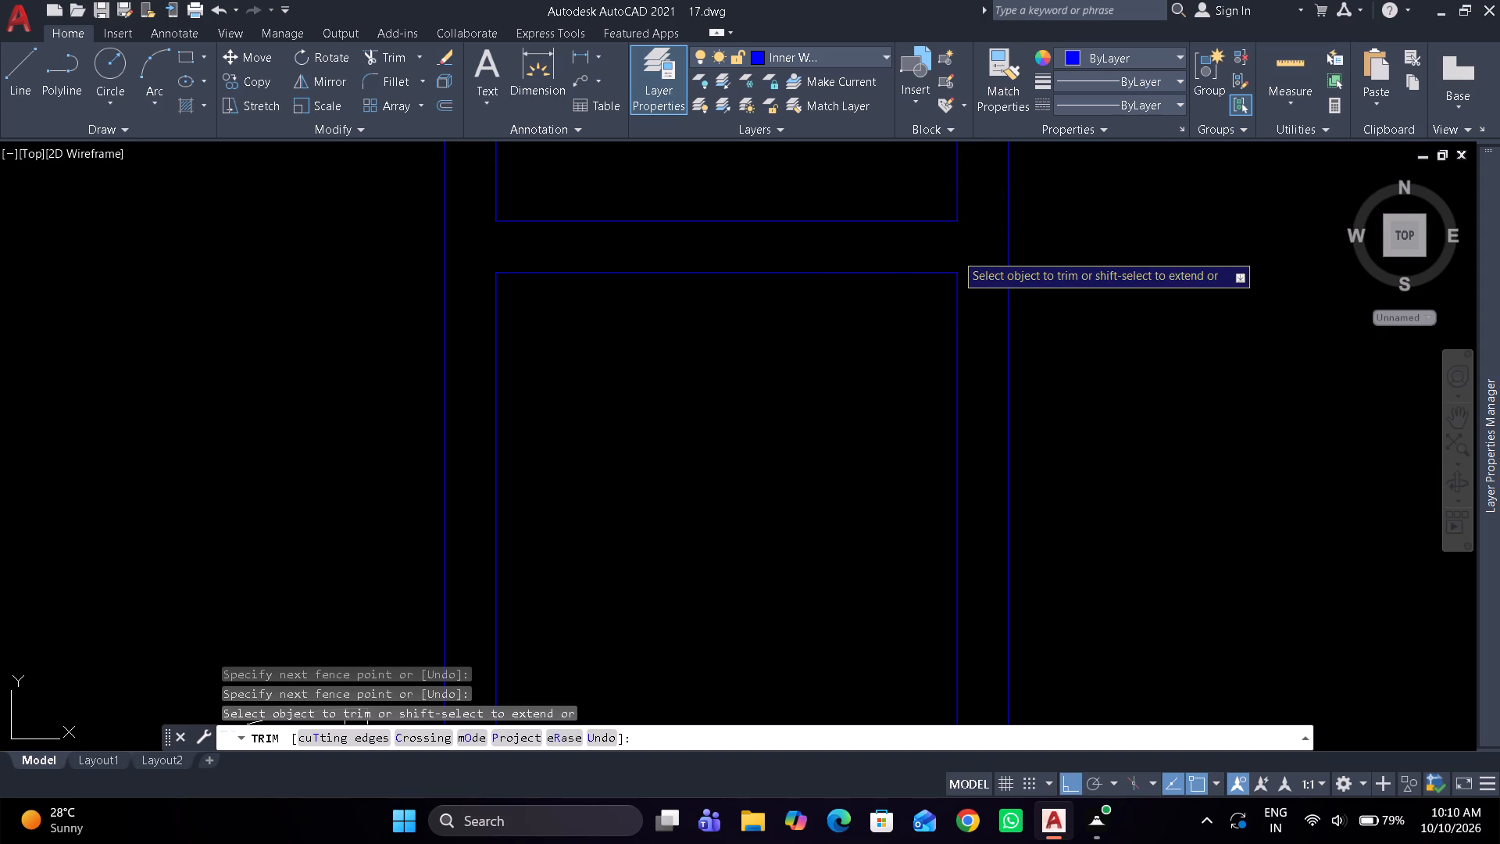
{"action": "key", "text": "space"}
Copy the door block and its two jamb lines from the leftmost room to the matching corner at the third vertical partition.
{"action": "scroll", "coordinate": [762, 367], "scroll_direction": "down", "scroll_amount": 6}
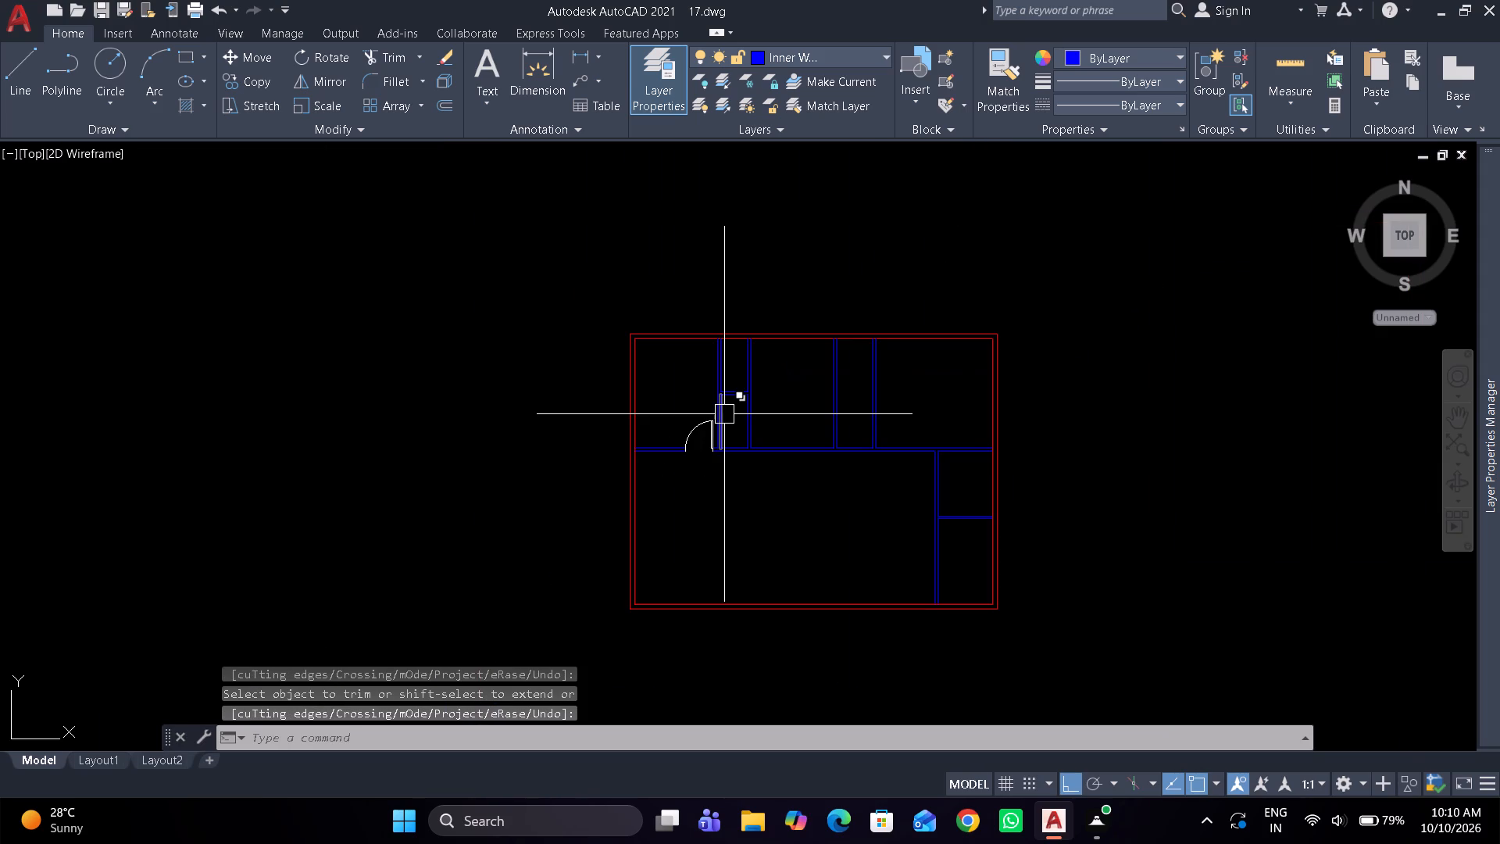
{"action": "scroll", "coordinate": [720, 419], "scroll_direction": "up", "scroll_amount": 1}
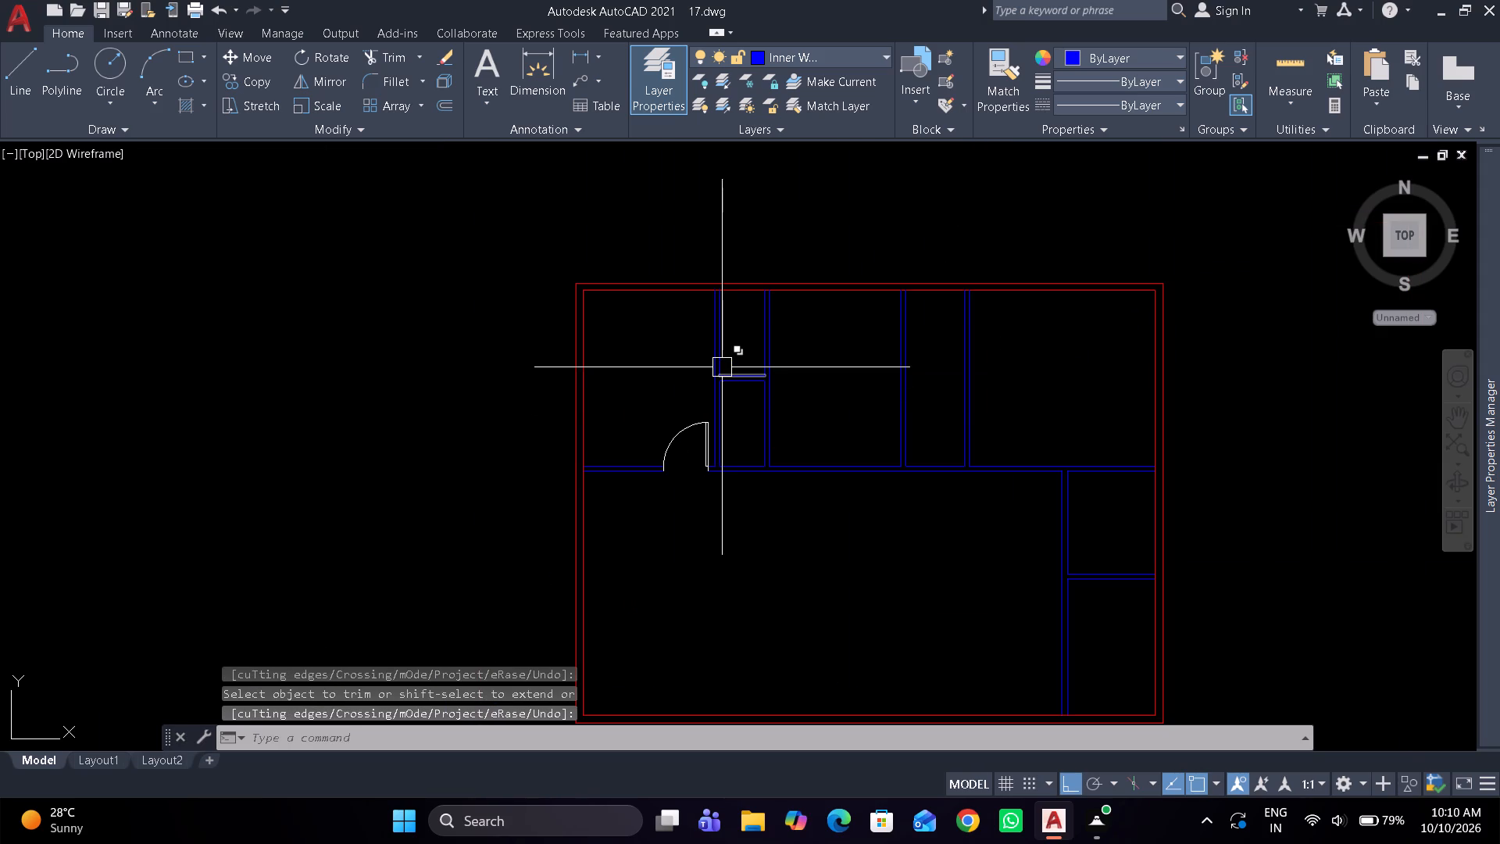
{"action": "scroll", "coordinate": [697, 339], "scroll_direction": "up", "scroll_amount": 1}
{"action": "middle_click_drag", "start_coordinate": [691, 256], "coordinate": [694, 244]}
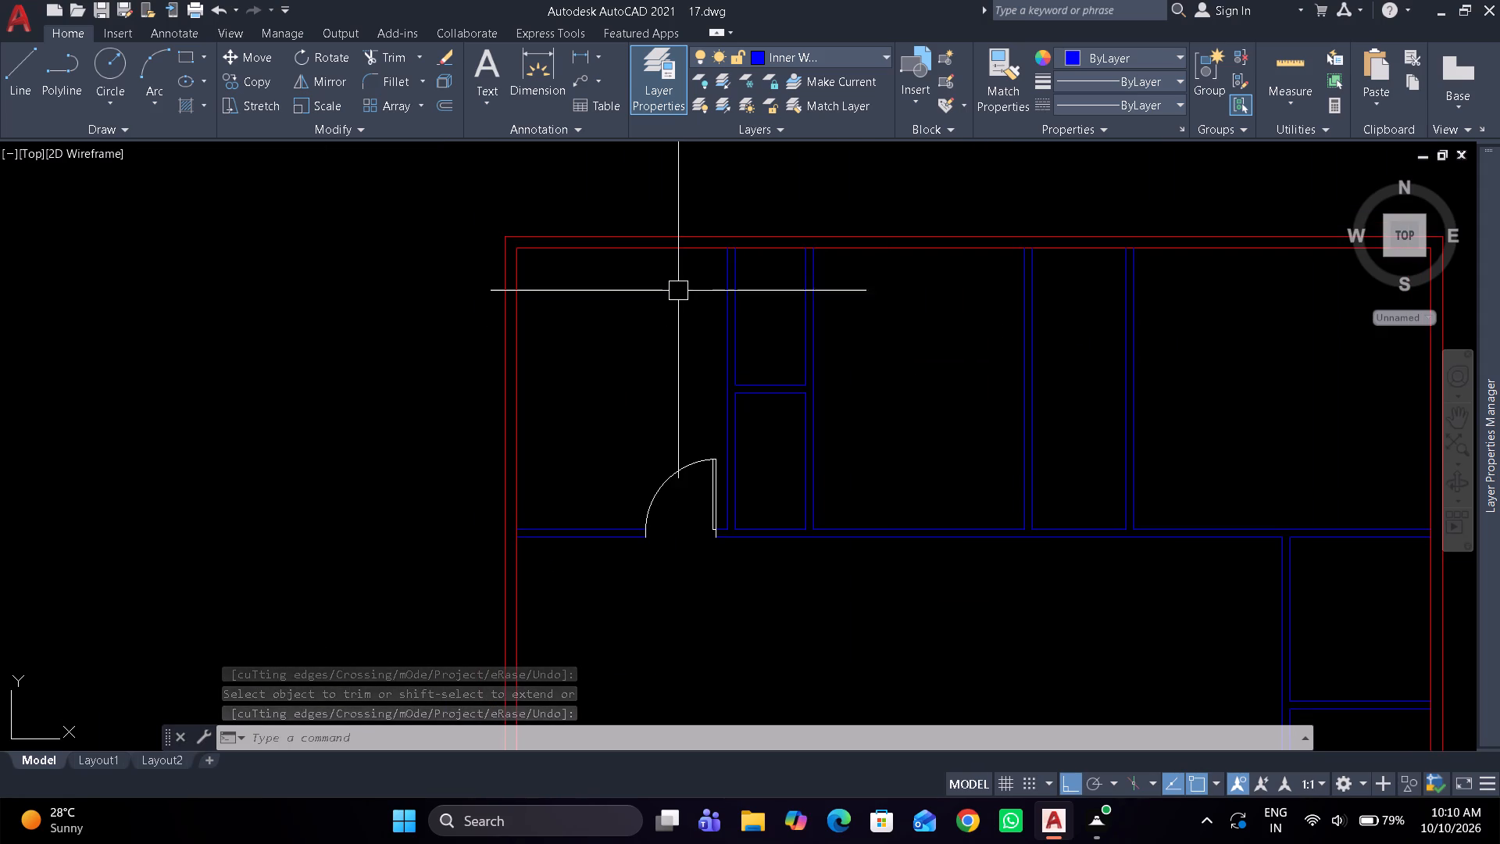
{"action": "scroll", "coordinate": [677, 296], "scroll_direction": "down", "scroll_amount": 1}
{"action": "middle_click_drag", "start_coordinate": [843, 359], "coordinate": [787, 320]}
{"action": "scroll", "coordinate": [571, 333], "scroll_direction": "up", "scroll_amount": 2}
{"action": "left_click_drag", "start_coordinate": [570, 333], "coordinate": [577, 342]}
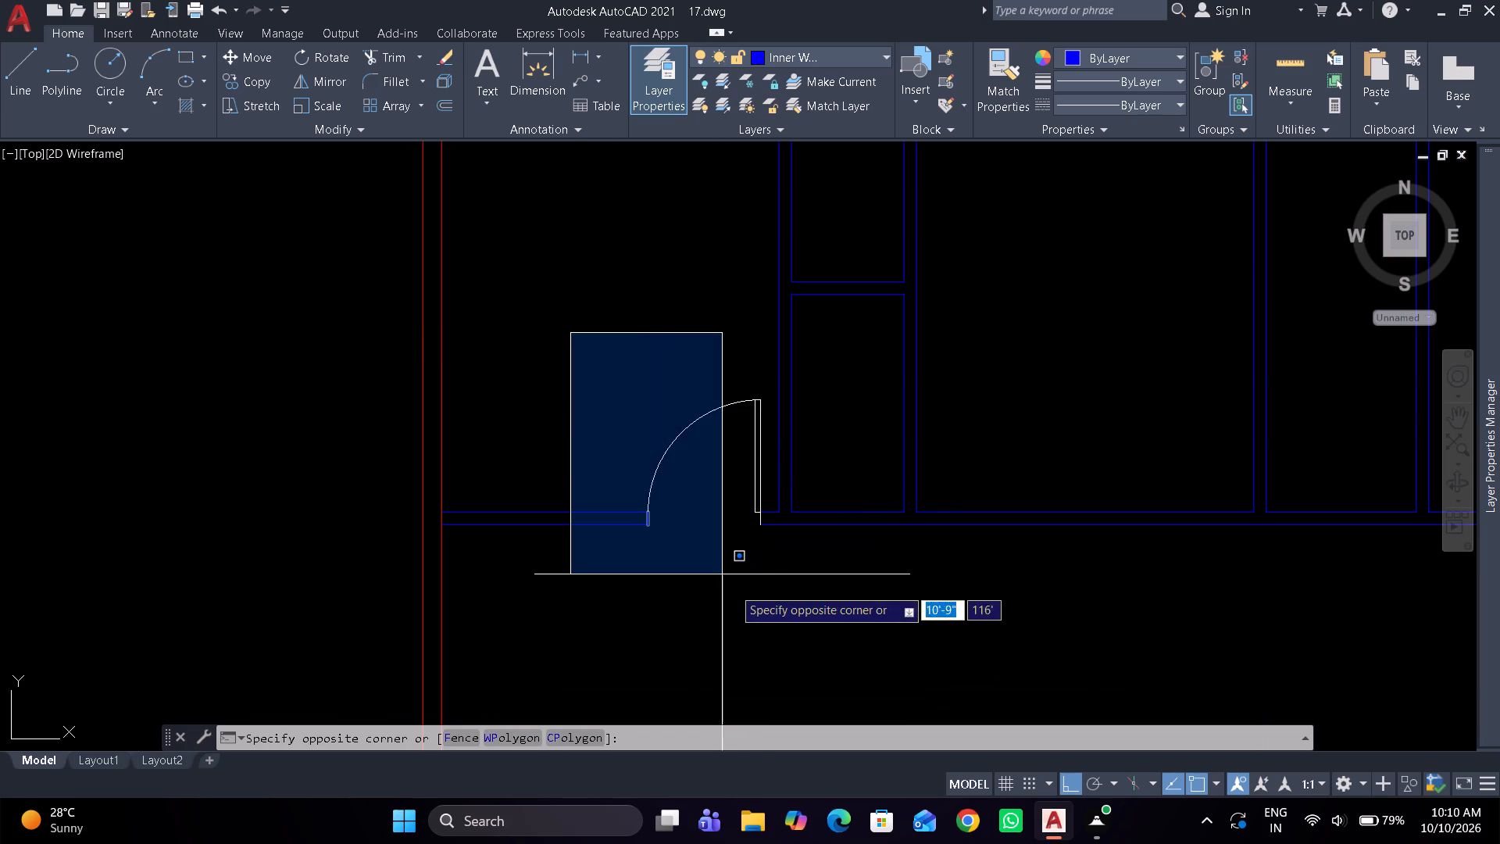
{"action": "left_click", "coordinate": [769, 578]}
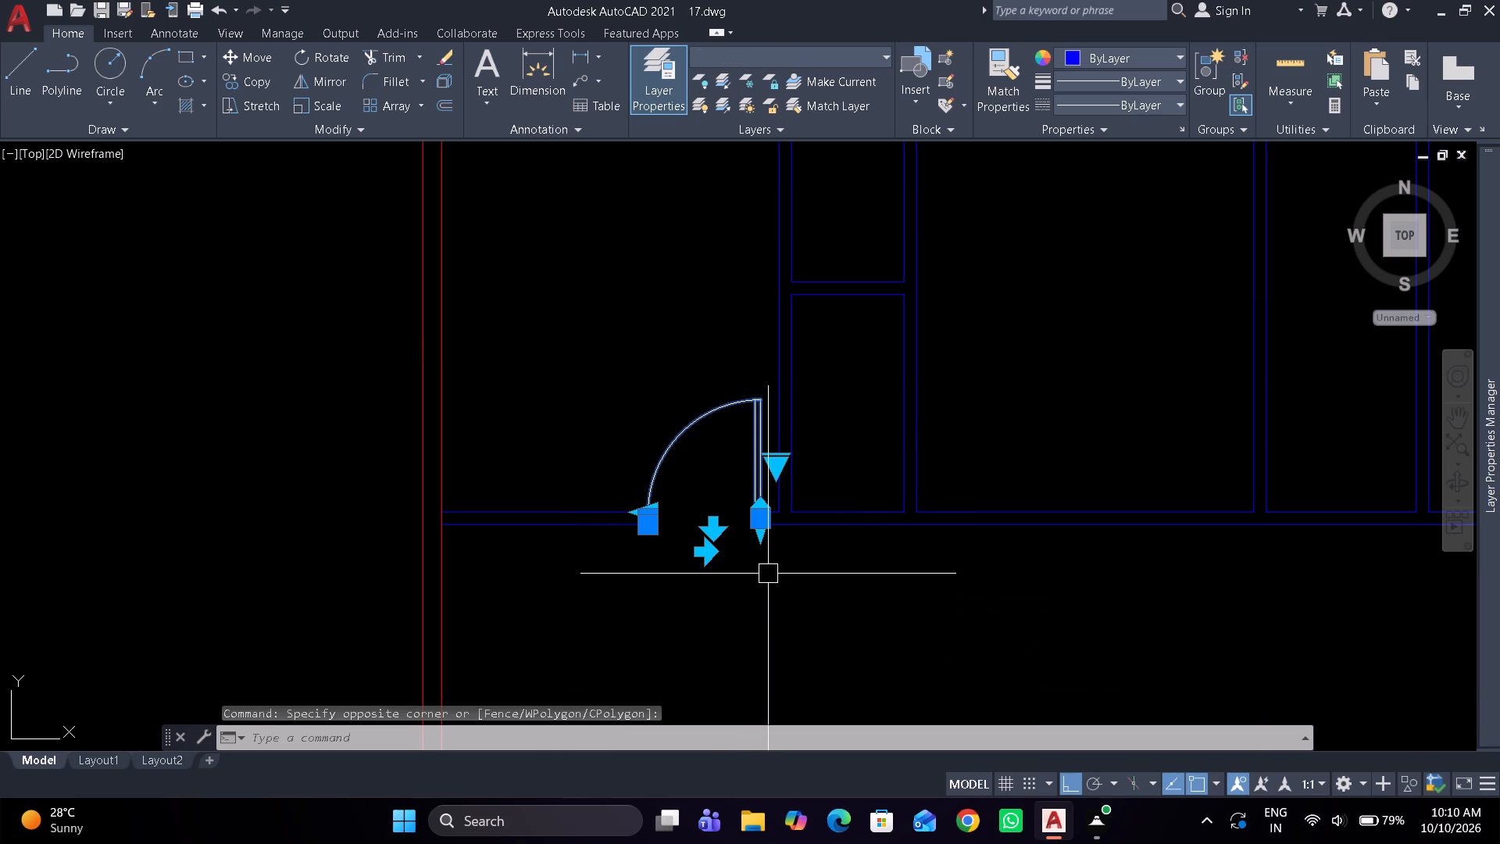
{"action": "scroll", "coordinate": [768, 545], "scroll_direction": "up", "scroll_amount": 3}
{"action": "type", "text": "co"}
{"action": "key", "text": "space"}
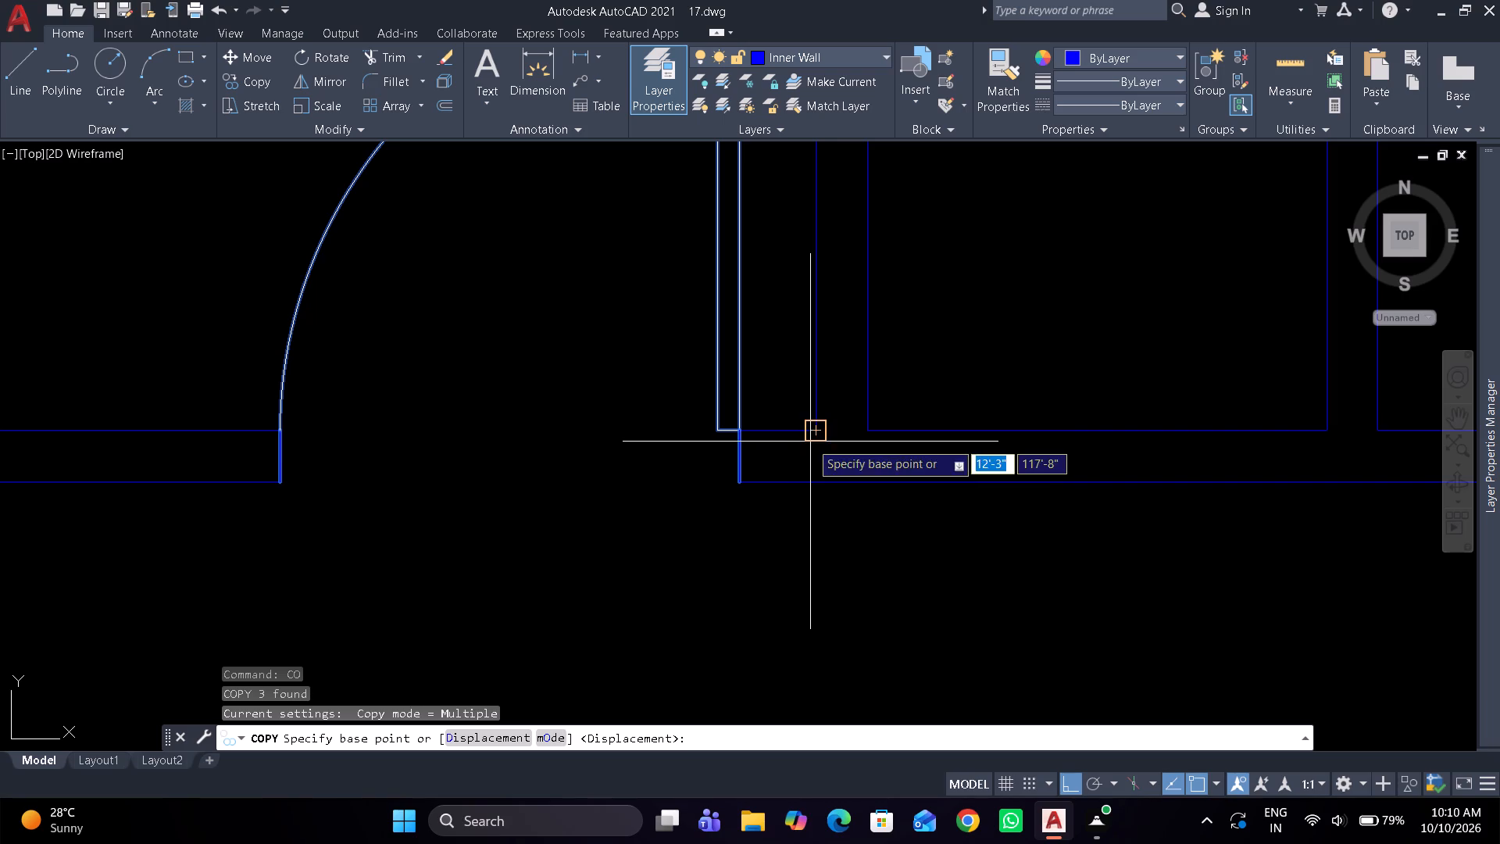
{"action": "left_click", "coordinate": [810, 442]}
{"action": "scroll", "coordinate": [810, 442], "scroll_direction": "down", "scroll_amount": 6}
{"action": "scroll", "coordinate": [929, 453], "scroll_direction": "up", "scroll_amount": 5}
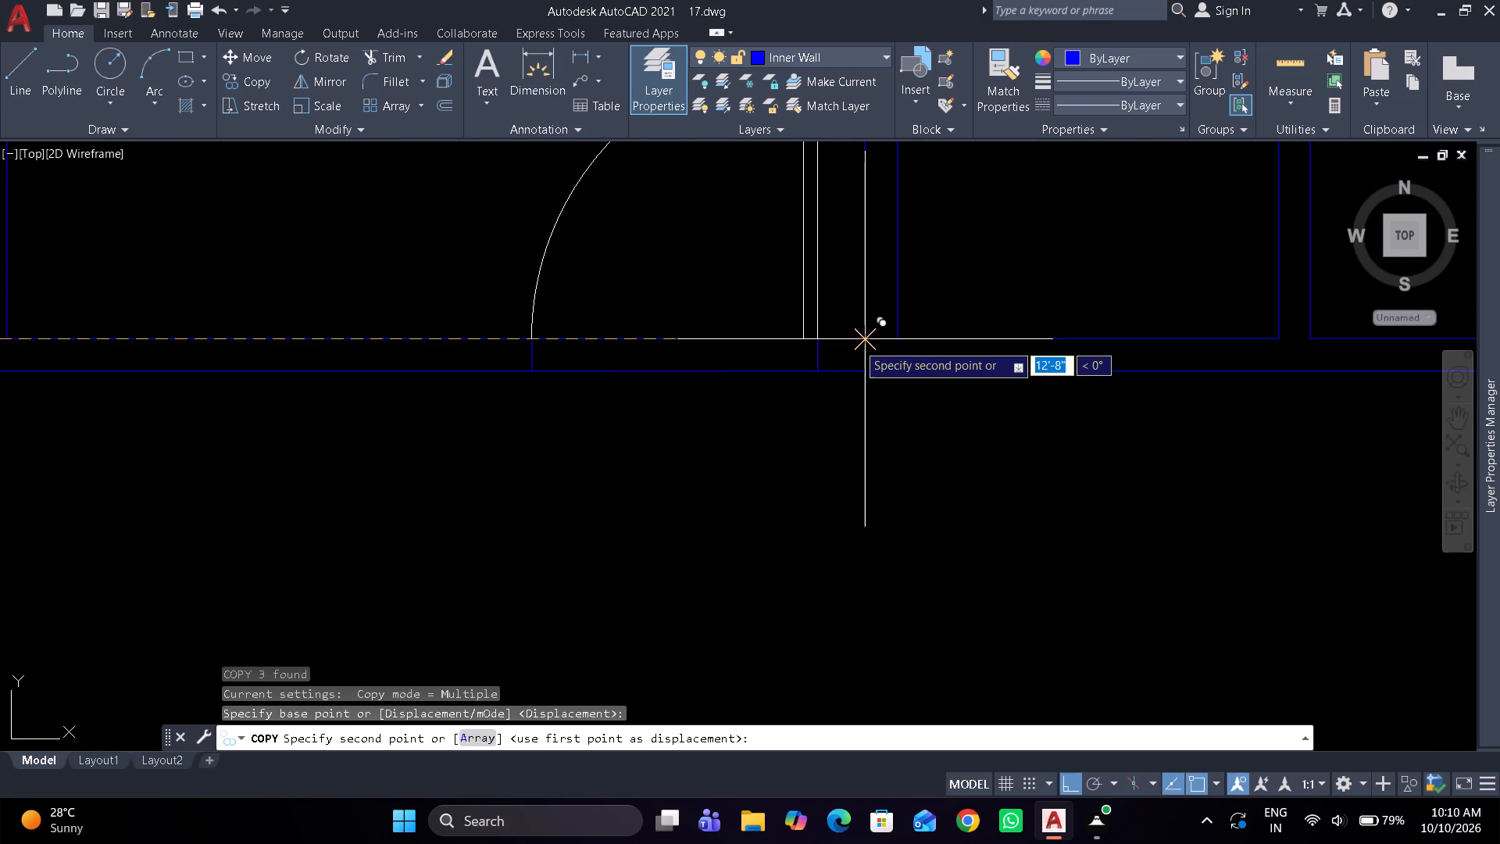
{"action": "left_click", "coordinate": [857, 343]}
{"action": "key", "text": "Escape"}
Trim both horizontal wall lines between the copied door's jambs to clear its opening.
{"action": "type", "text": "tr"}
{"action": "key", "text": "space"}
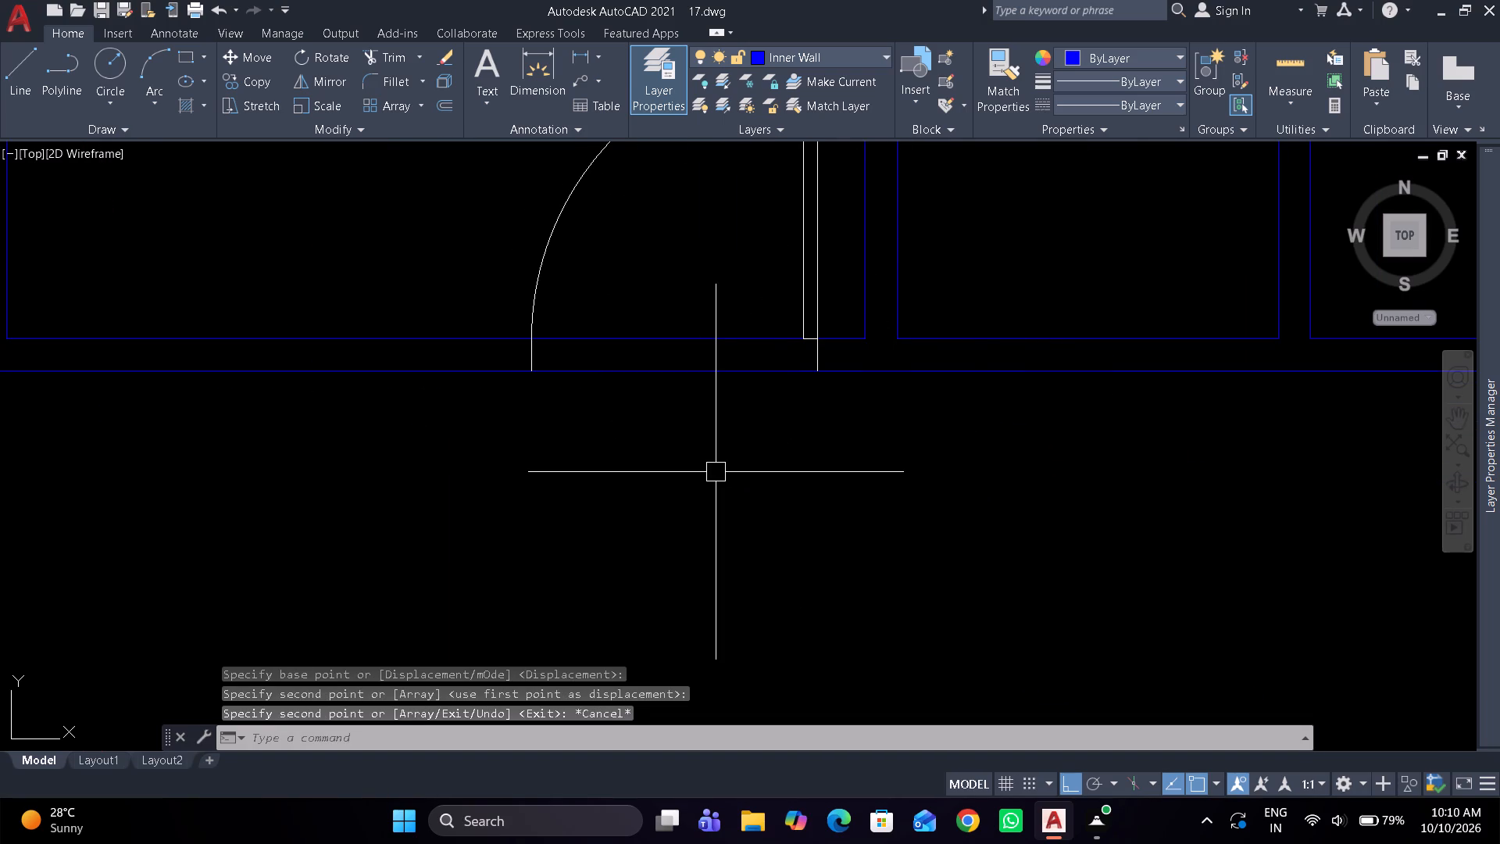
{"action": "left_click_drag", "start_coordinate": [695, 307], "coordinate": [681, 431]}
{"action": "scroll", "coordinate": [768, 373], "scroll_direction": "up", "scroll_amount": 3}
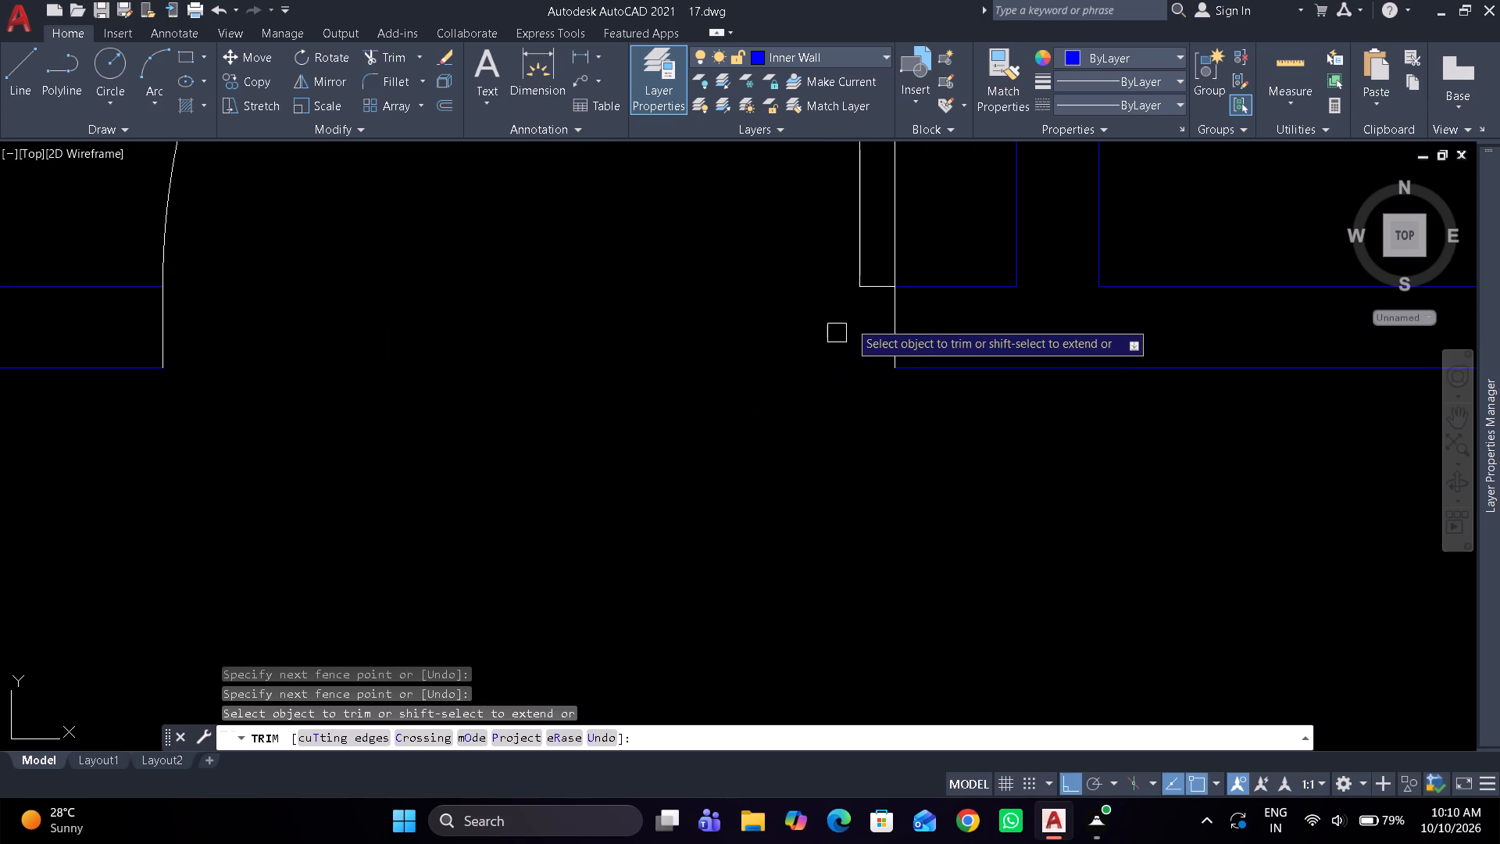
{"action": "left_click", "coordinate": [877, 288]}
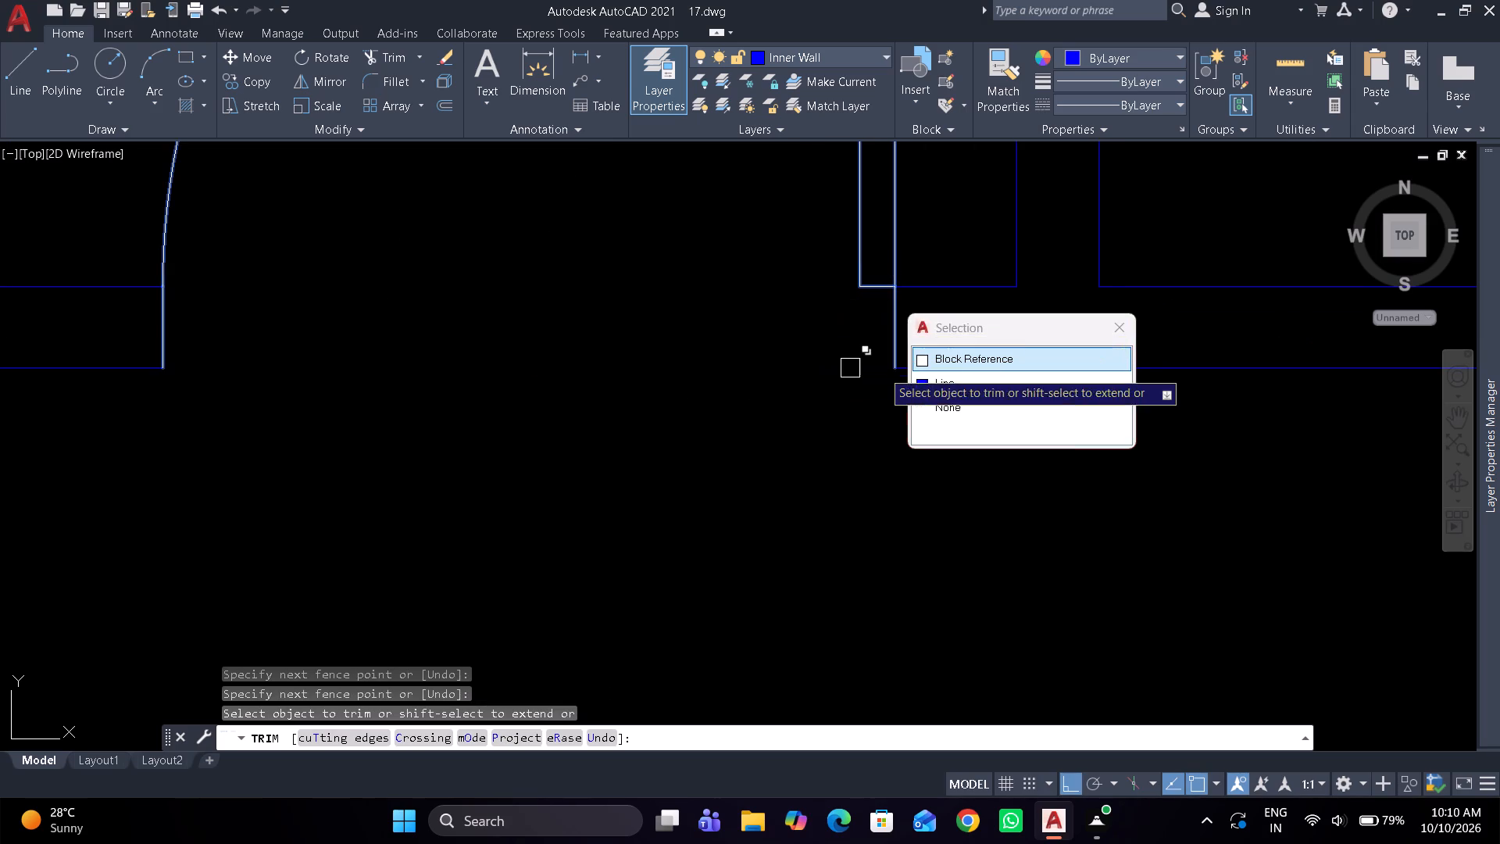
{"action": "left_click", "coordinate": [960, 381]}
{"action": "key", "text": "space"}
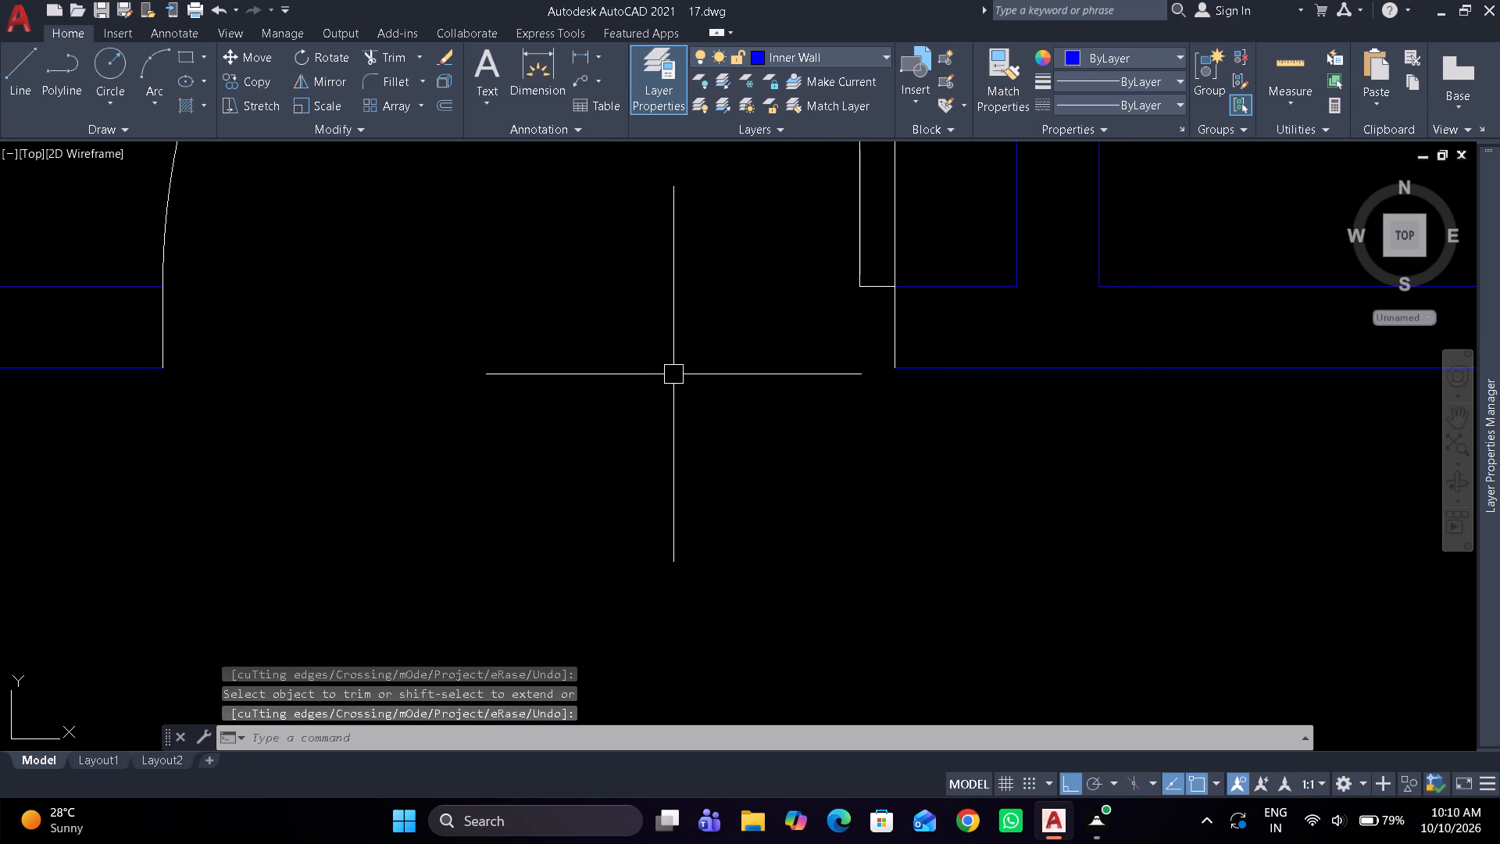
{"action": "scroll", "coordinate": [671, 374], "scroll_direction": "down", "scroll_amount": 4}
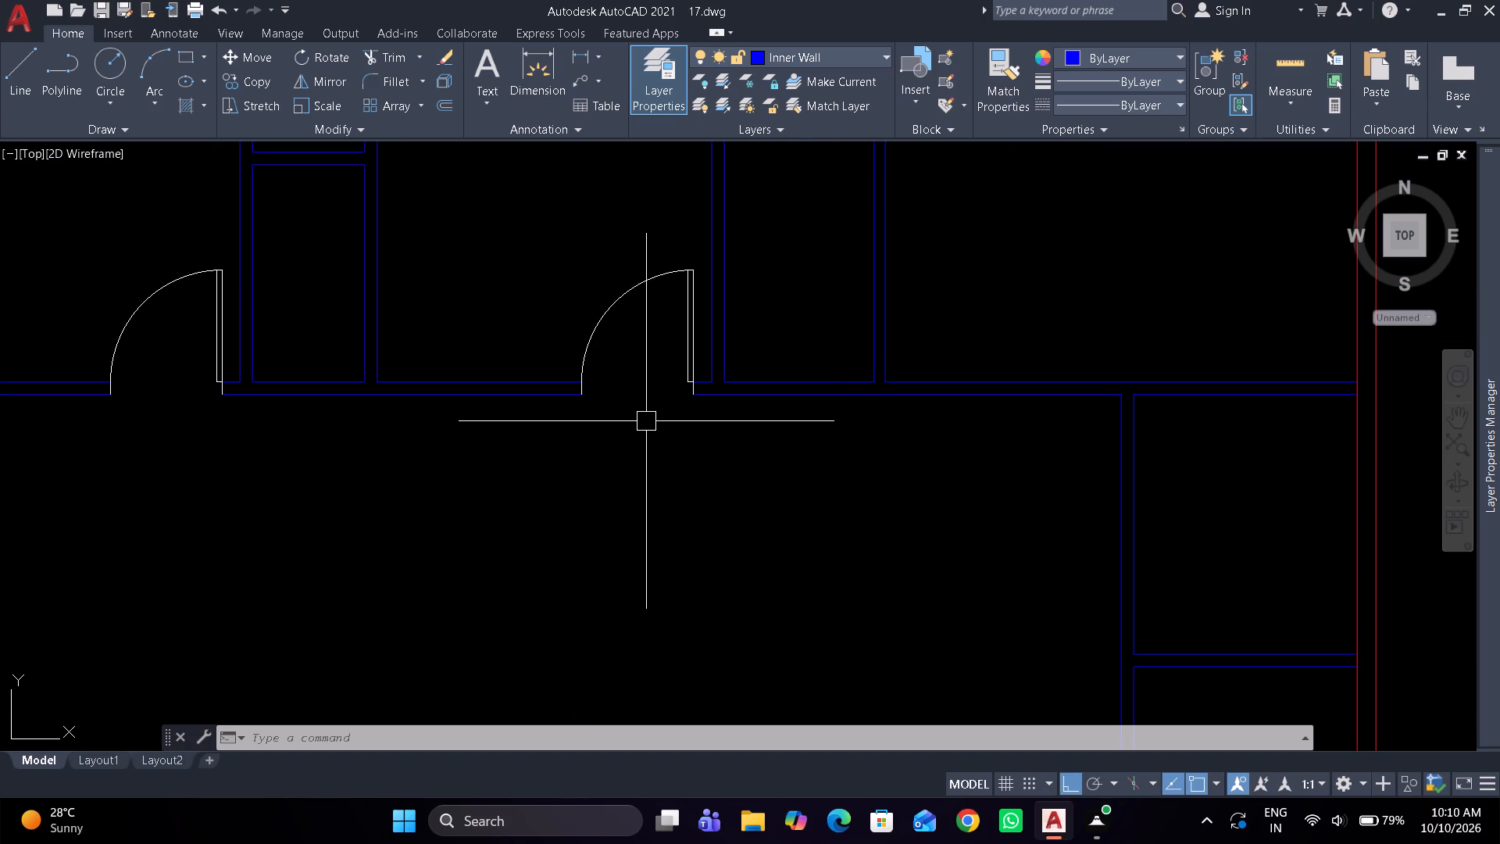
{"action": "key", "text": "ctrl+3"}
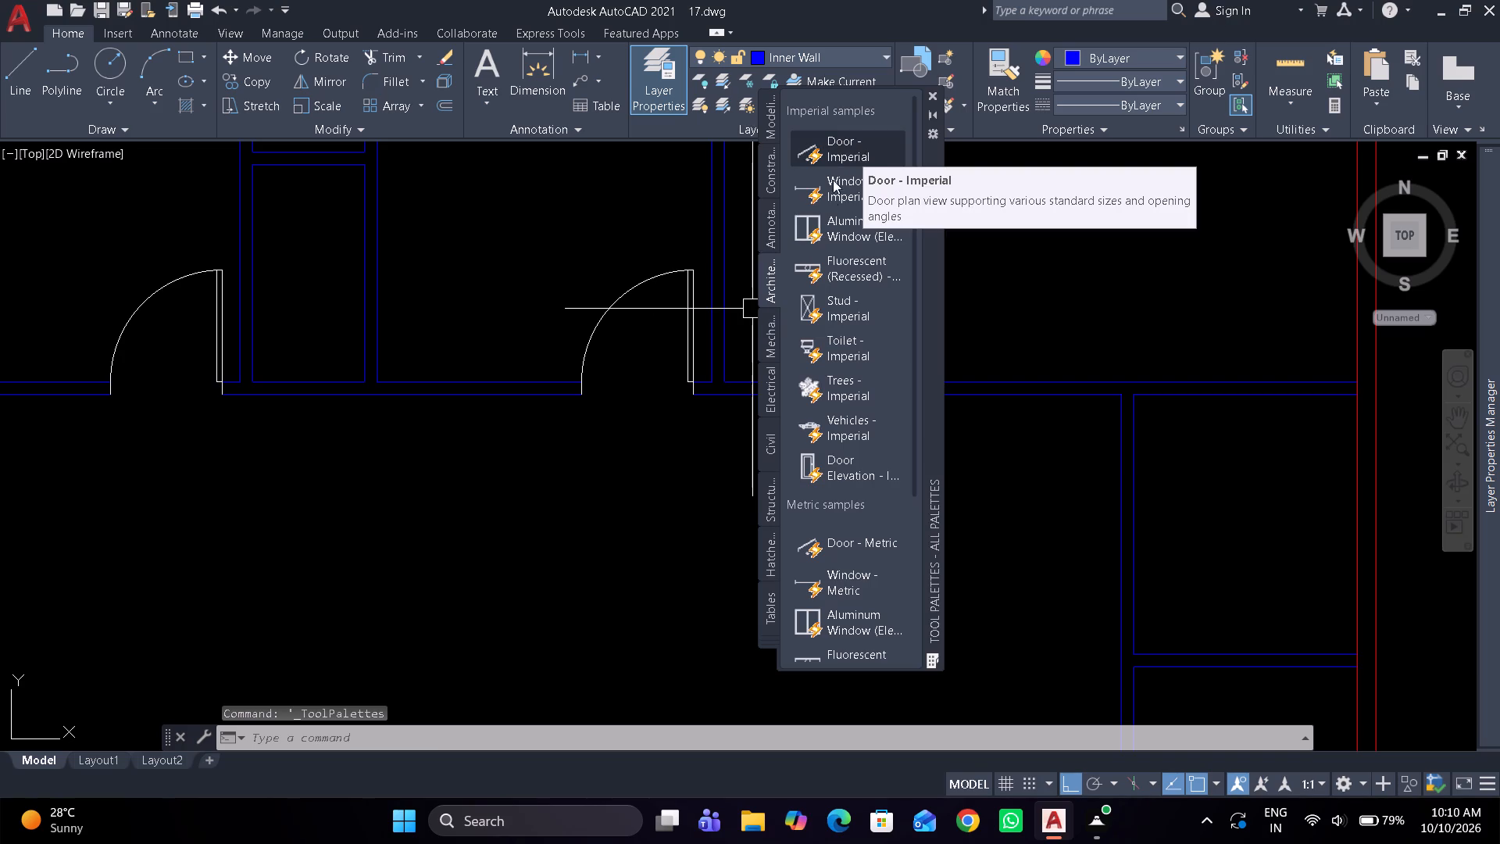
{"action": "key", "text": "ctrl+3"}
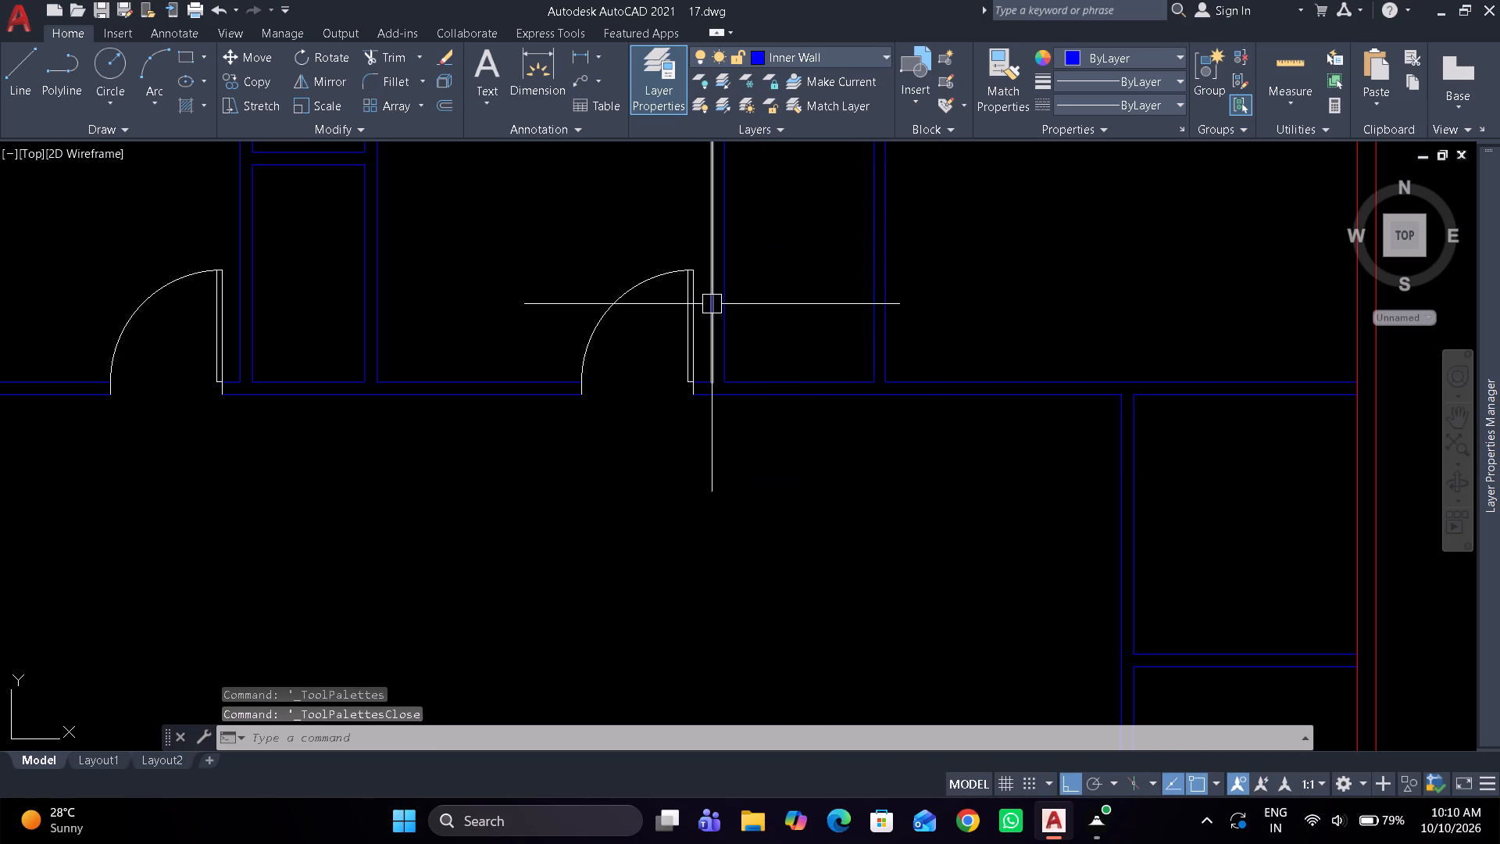
Mirror the copied door block about a vertical axis between the third and fourth partitions, keeping the source door.
{"action": "left_click", "coordinate": [691, 284]}
{"action": "key", "text": "c"}
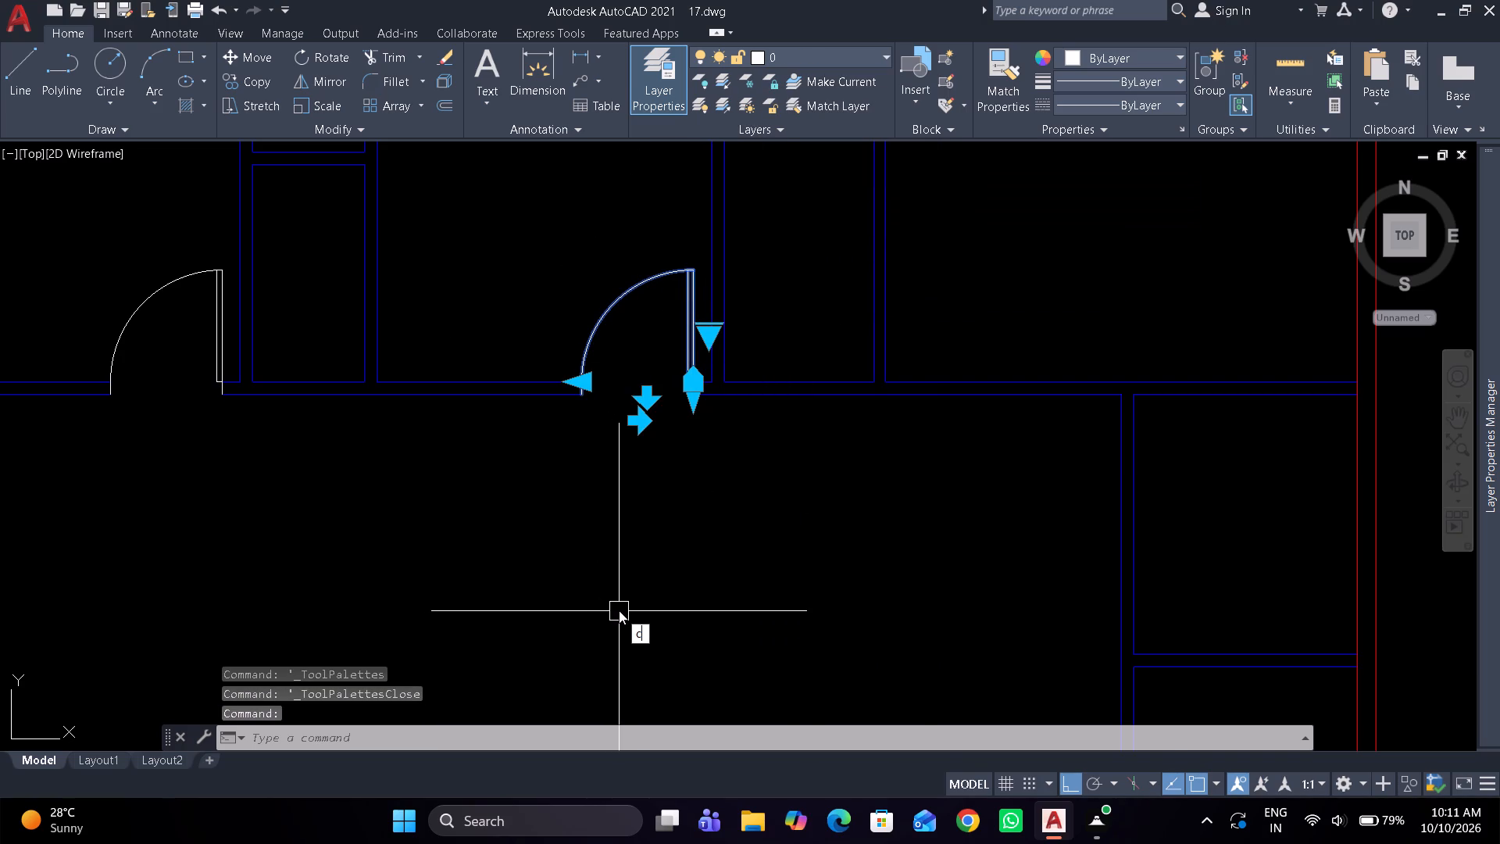
{"action": "key", "text": "BackSpace"}
{"action": "type", "text": "mi"}
{"action": "key", "text": "space"}
{"action": "left_click", "coordinate": [778, 461]}
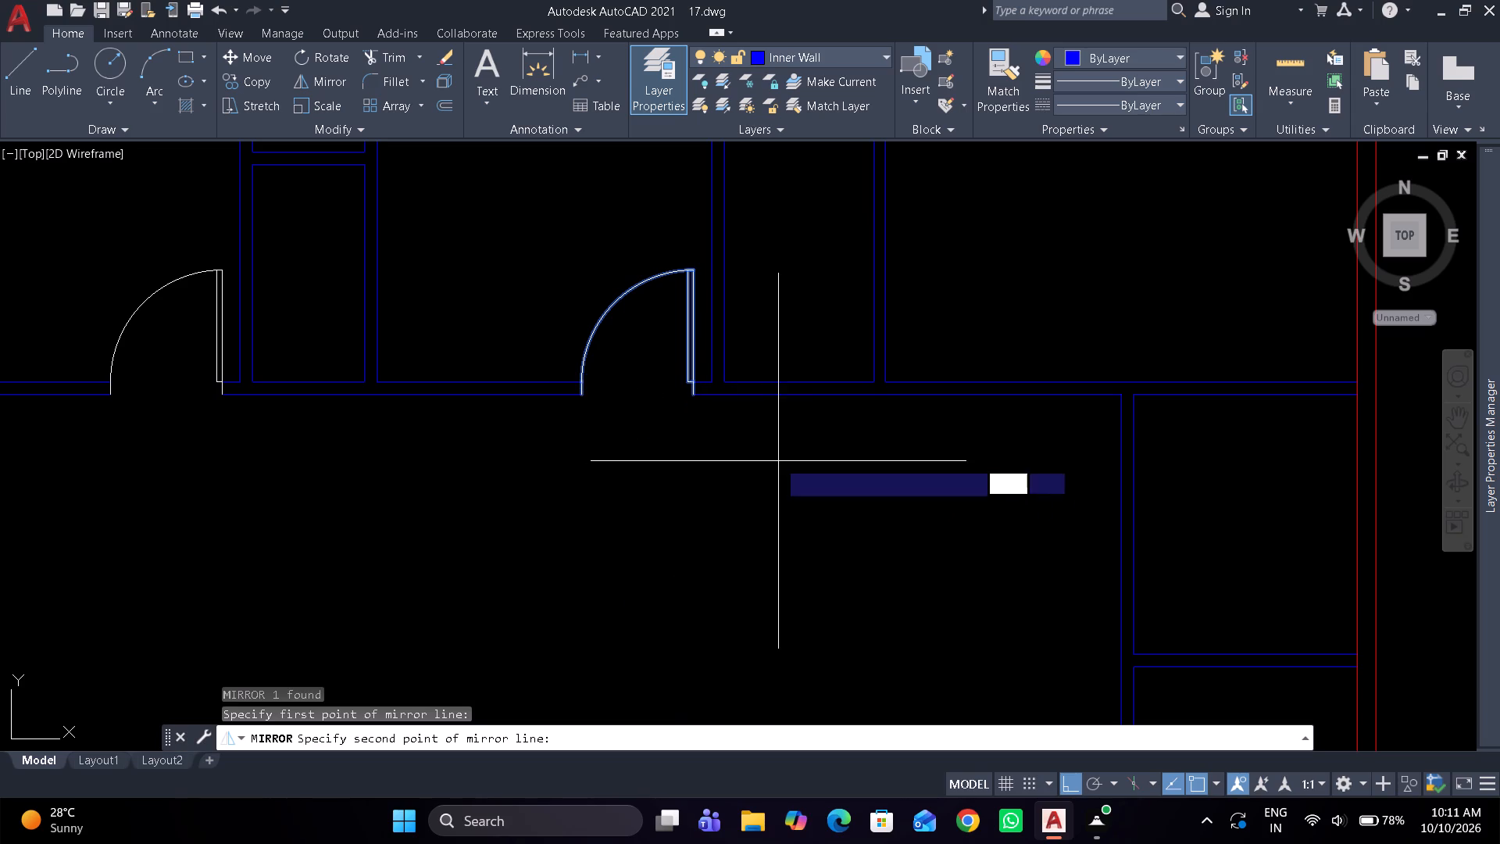
{"action": "left_click", "coordinate": [785, 492]}
{"action": "key", "text": "space"}
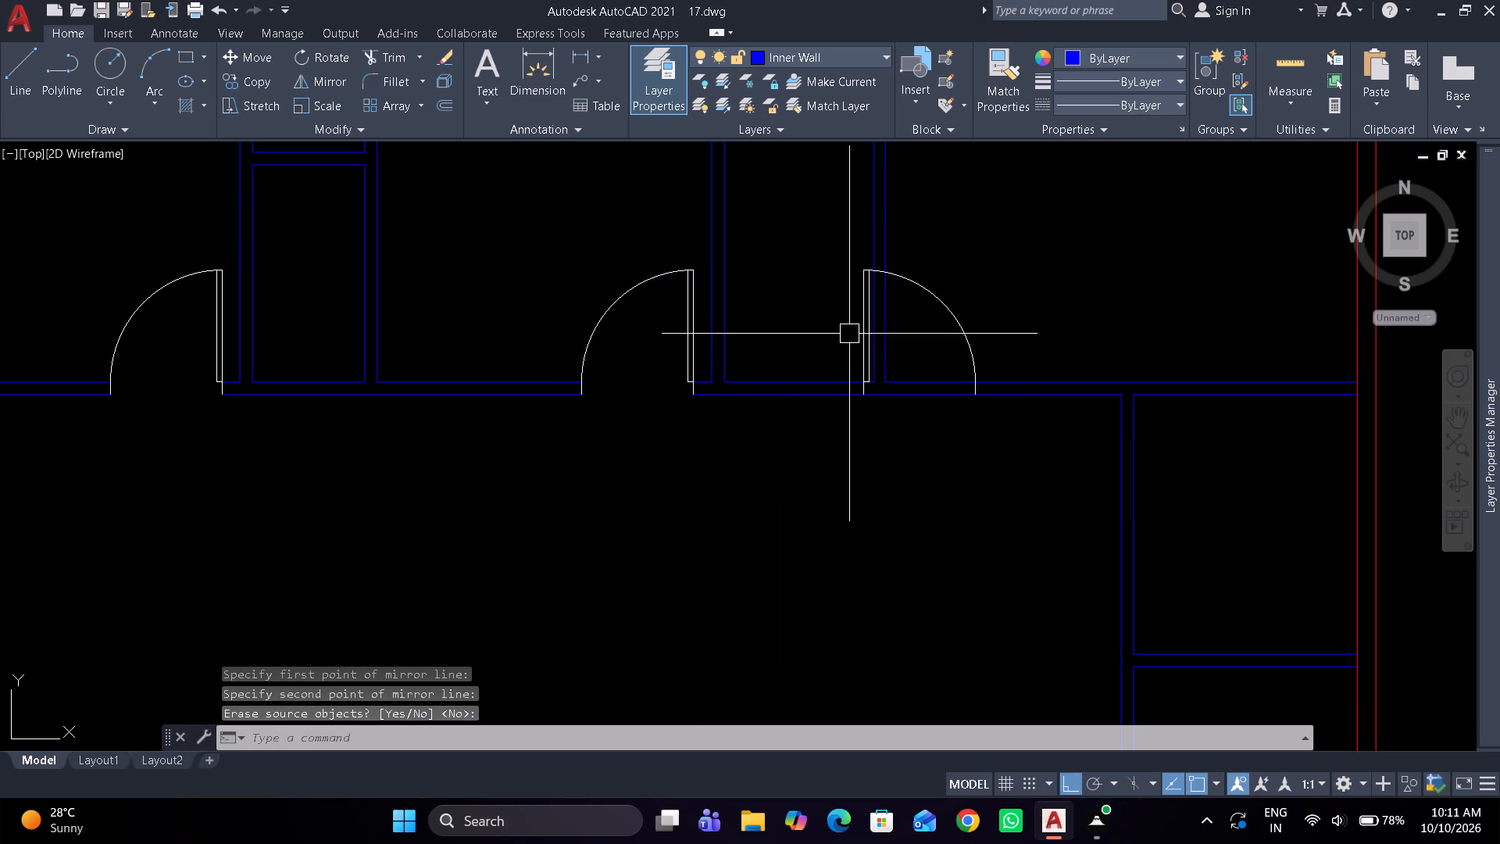
Move the mirrored door along the horizontal wall into the upper-right room, about 8" right of the fourth partition.
{"action": "left_click", "coordinate": [858, 322]}
{"action": "left_click", "coordinate": [862, 378]}
{"action": "scroll", "coordinate": [886, 373], "scroll_direction": "up", "scroll_amount": 2}
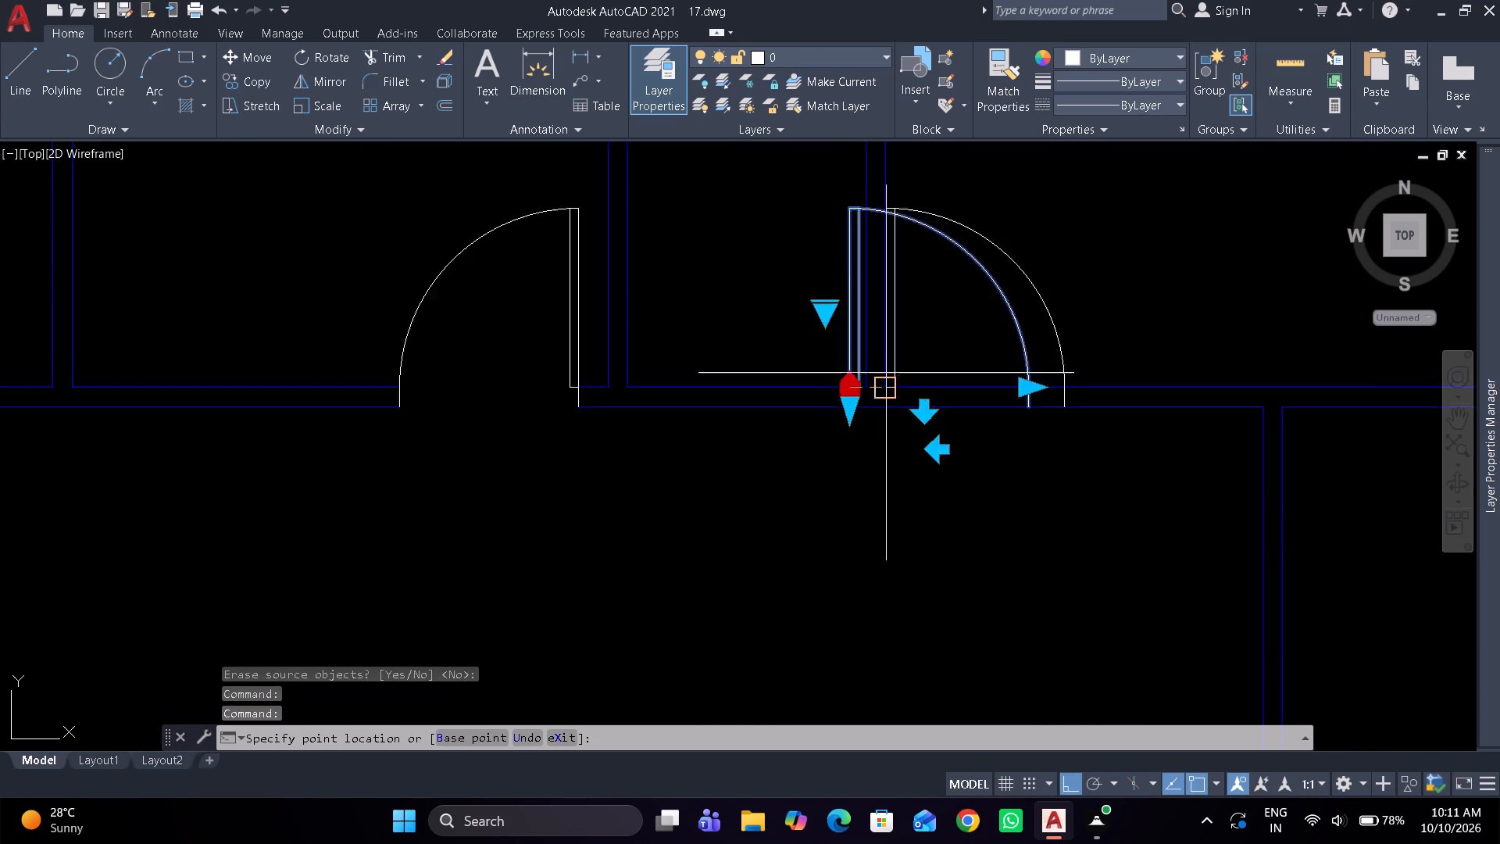
{"action": "scroll", "coordinate": [886, 373], "scroll_direction": "up", "scroll_amount": 1}
{"action": "left_click", "coordinate": [982, 352]}
{"action": "key", "text": "Escape"}
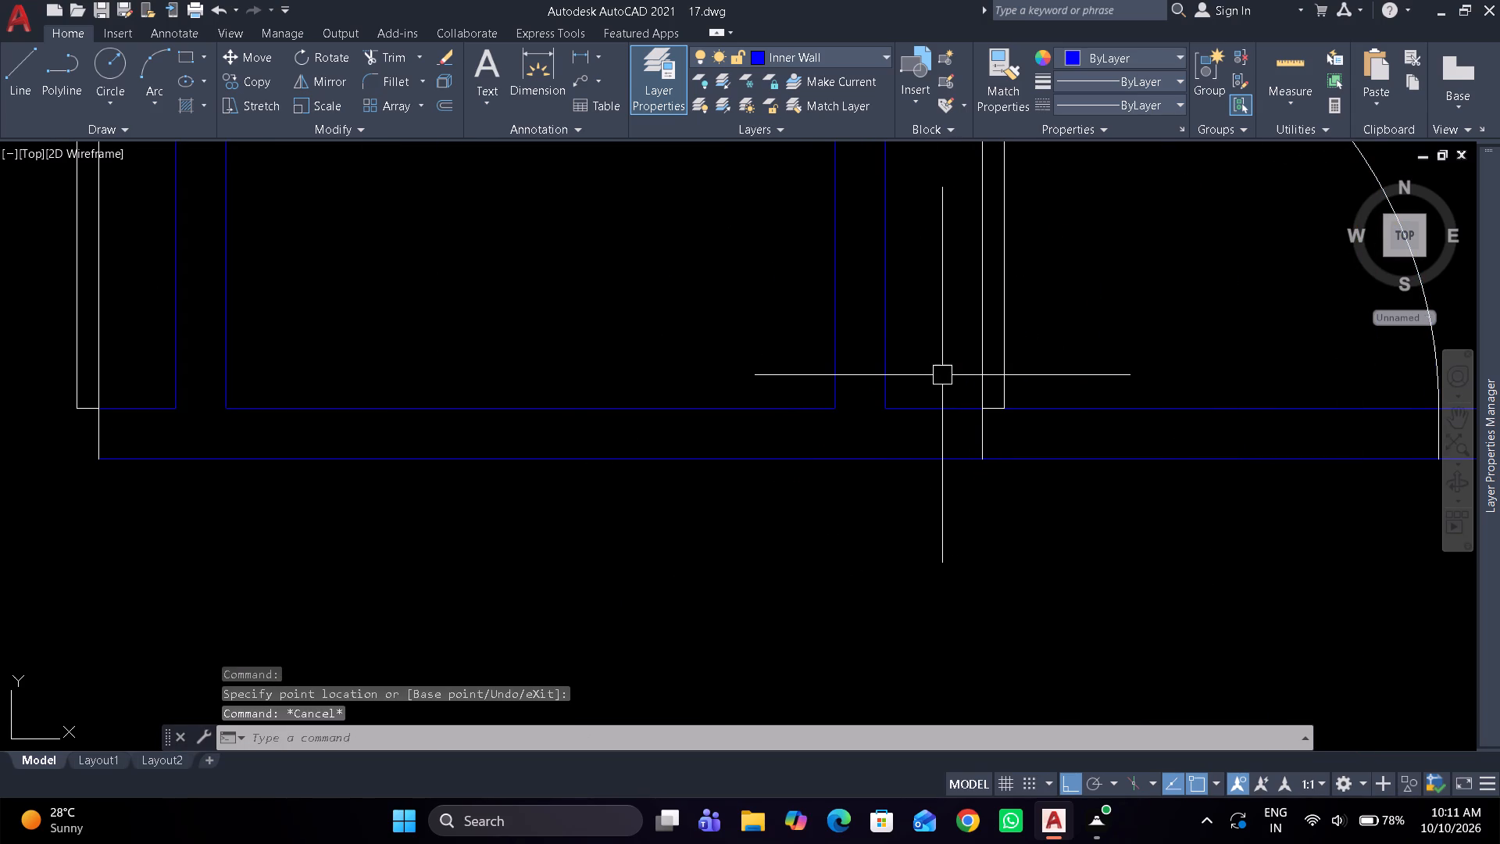
Offset the right face of the fourth vertical partition 6" to the right, into the upper-right room.
{"action": "type", "text": "o"}
{"action": "key", "text": "space"}
{"action": "key", "text": "6"}
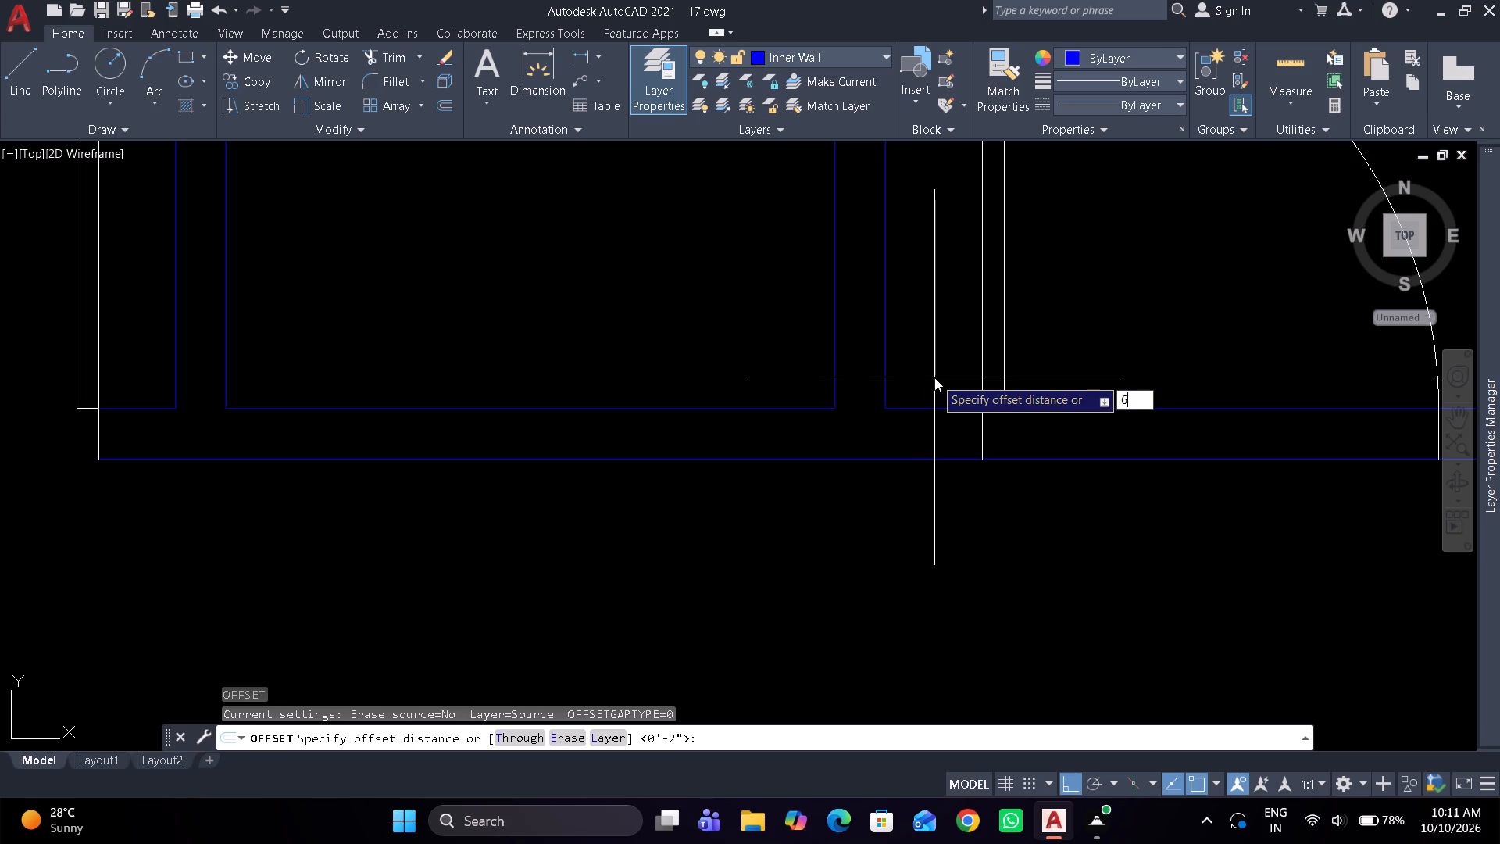
{"action": "key", "text": "shift+quotedbl"}
{"action": "key", "text": "Return"}
{"action": "left_click", "coordinate": [880, 357]}
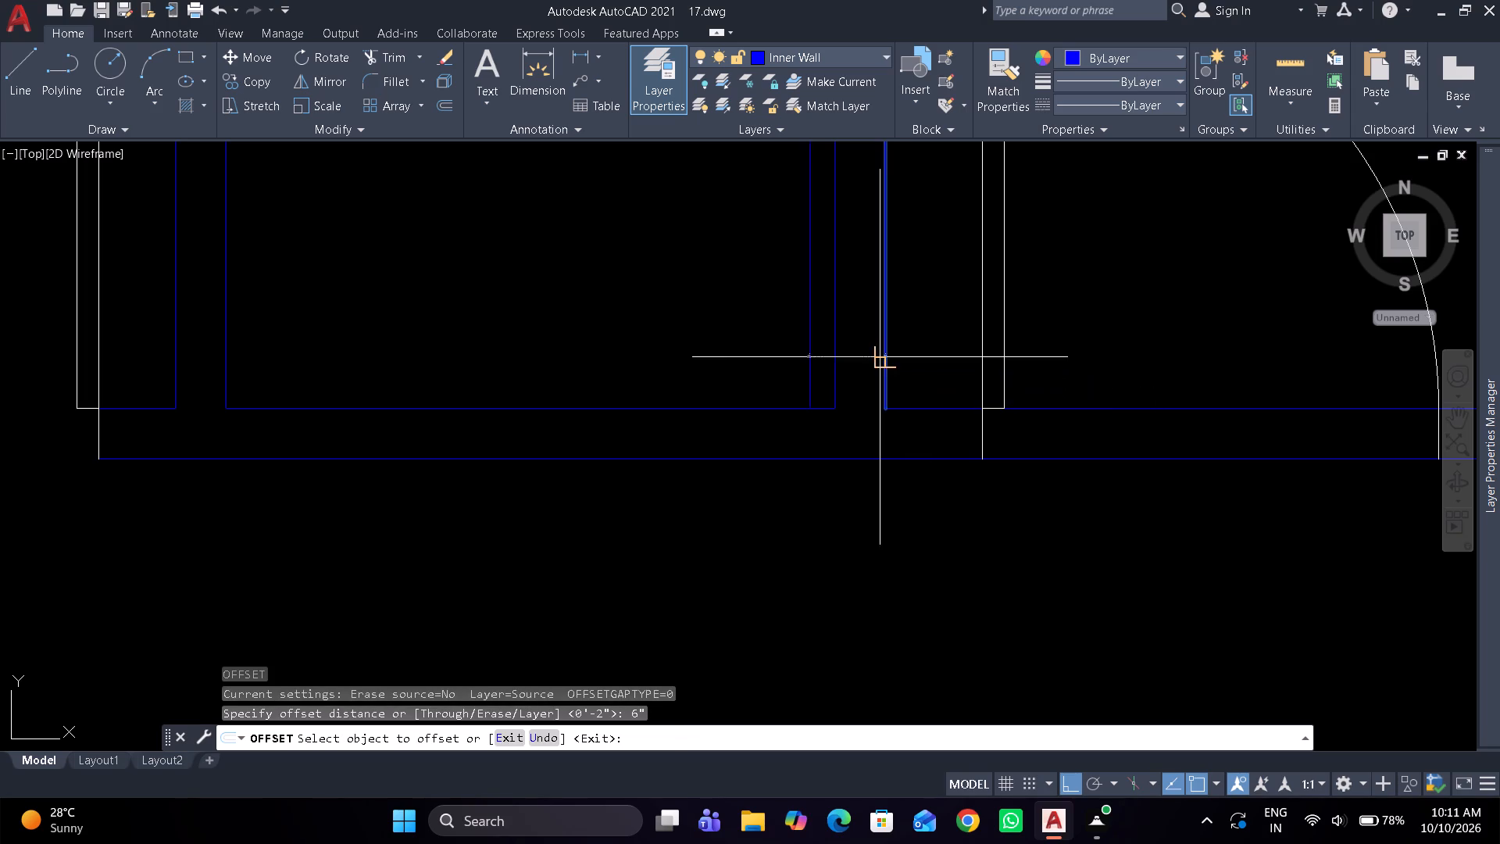
{"action": "left_click", "coordinate": [948, 314]}
{"action": "key", "text": "space"}
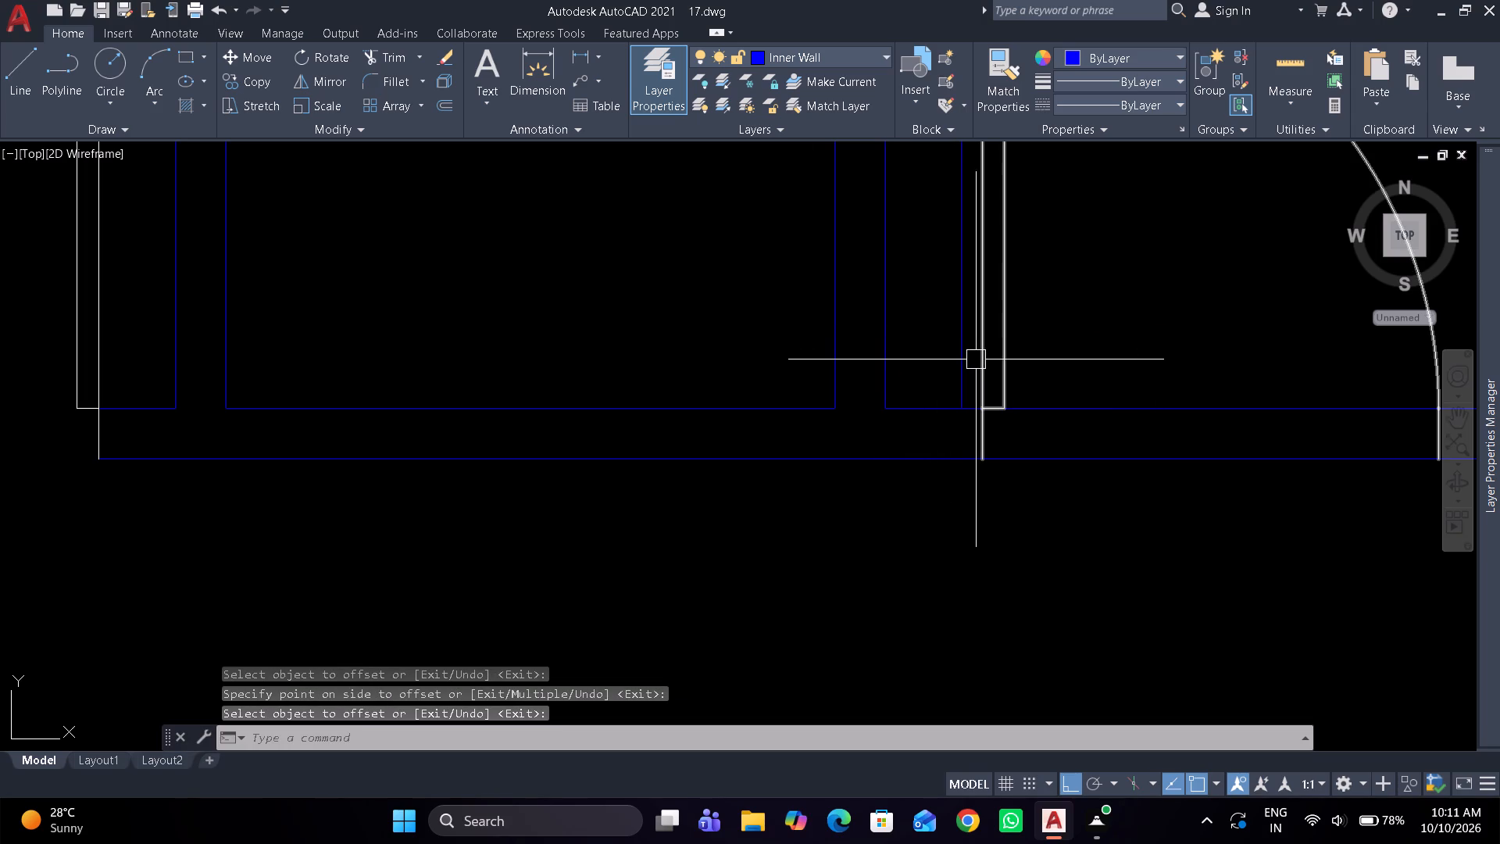
Extend the offset line to the horizontal wall's lower face and trim its upper part, leaving a jamb line across the wall.
{"action": "type", "text": "ex"}
{"action": "key", "text": "space"}
{"action": "left_click", "coordinate": [956, 361]}
{"action": "key", "text": "space"}
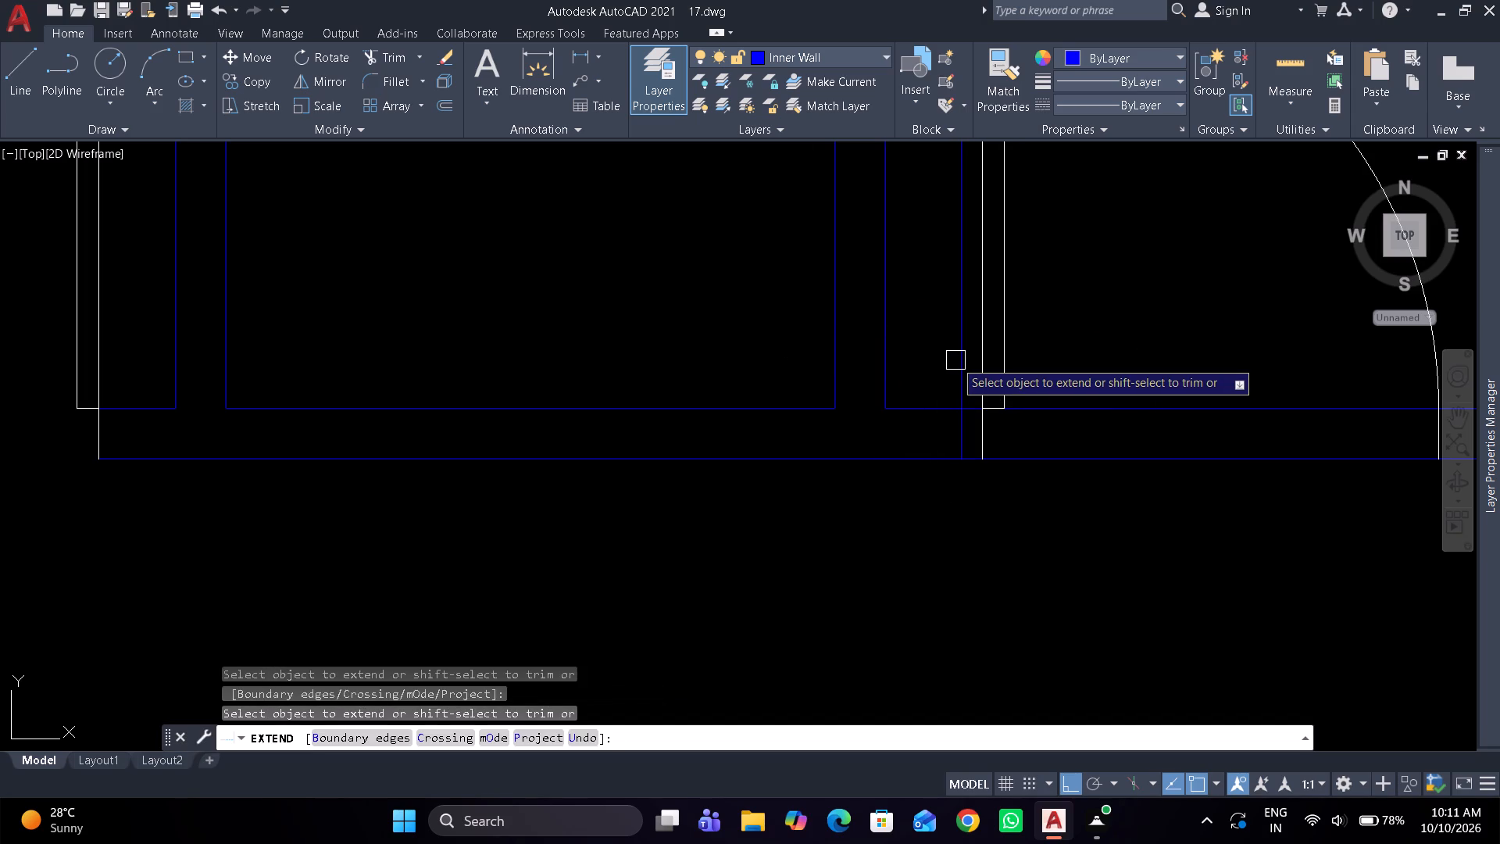
{"action": "type", "text": "tr"}
{"action": "key", "text": "space"}
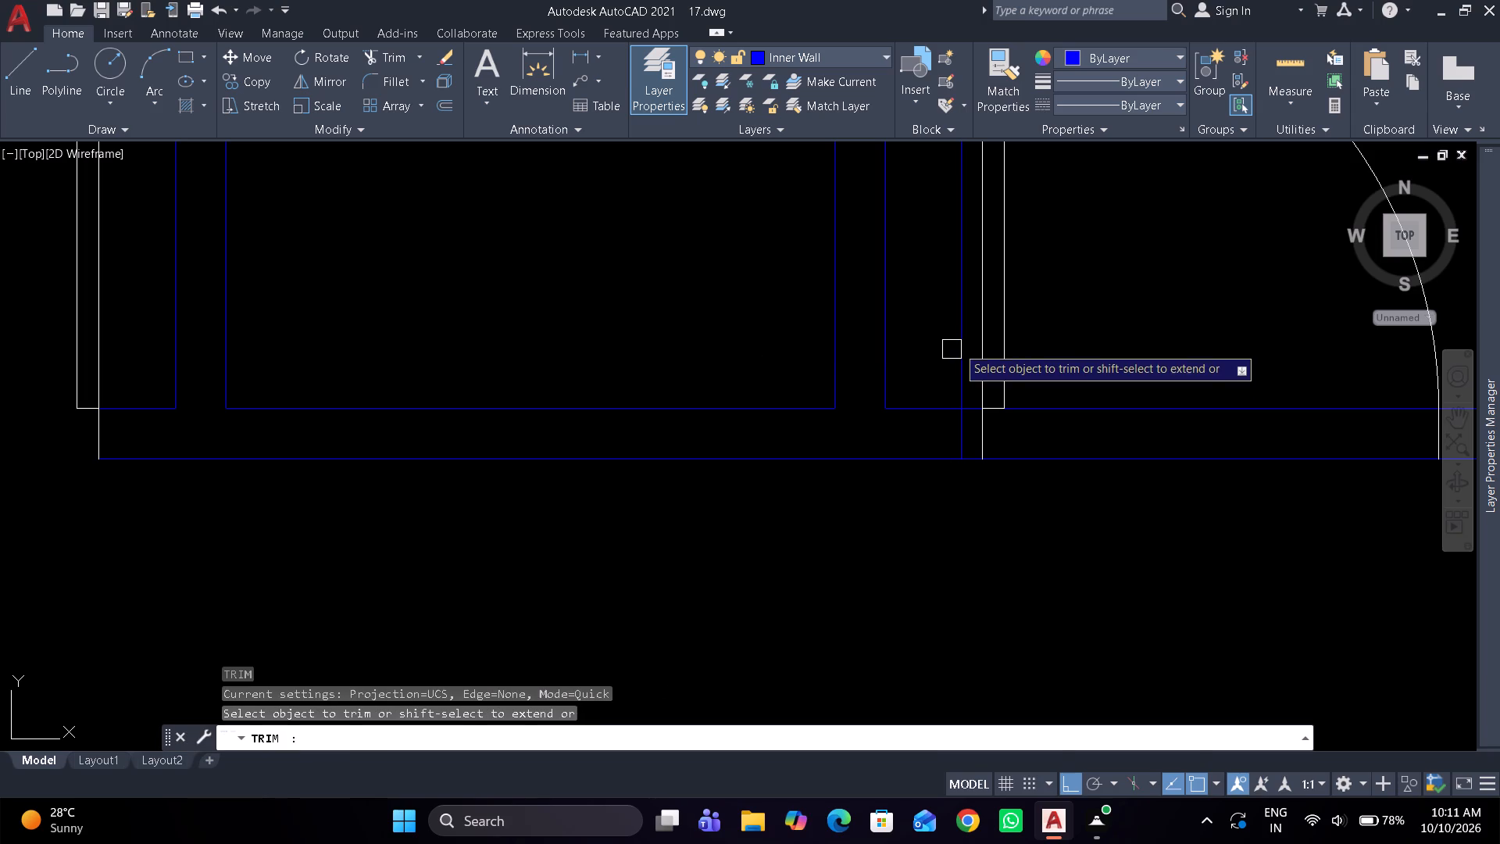
{"action": "left_click", "coordinate": [958, 338]}
{"action": "key", "text": "space"}
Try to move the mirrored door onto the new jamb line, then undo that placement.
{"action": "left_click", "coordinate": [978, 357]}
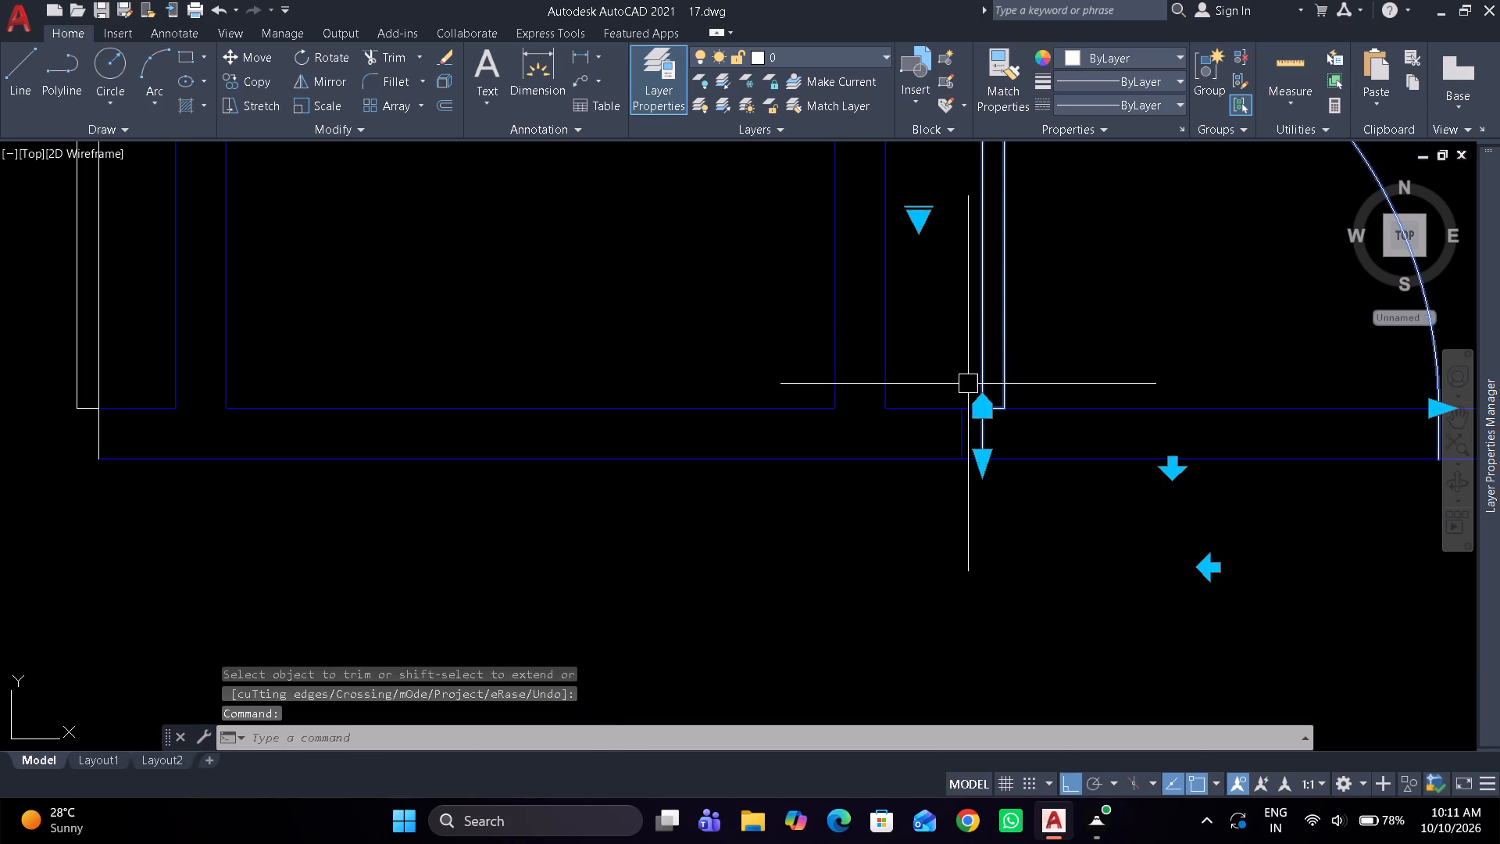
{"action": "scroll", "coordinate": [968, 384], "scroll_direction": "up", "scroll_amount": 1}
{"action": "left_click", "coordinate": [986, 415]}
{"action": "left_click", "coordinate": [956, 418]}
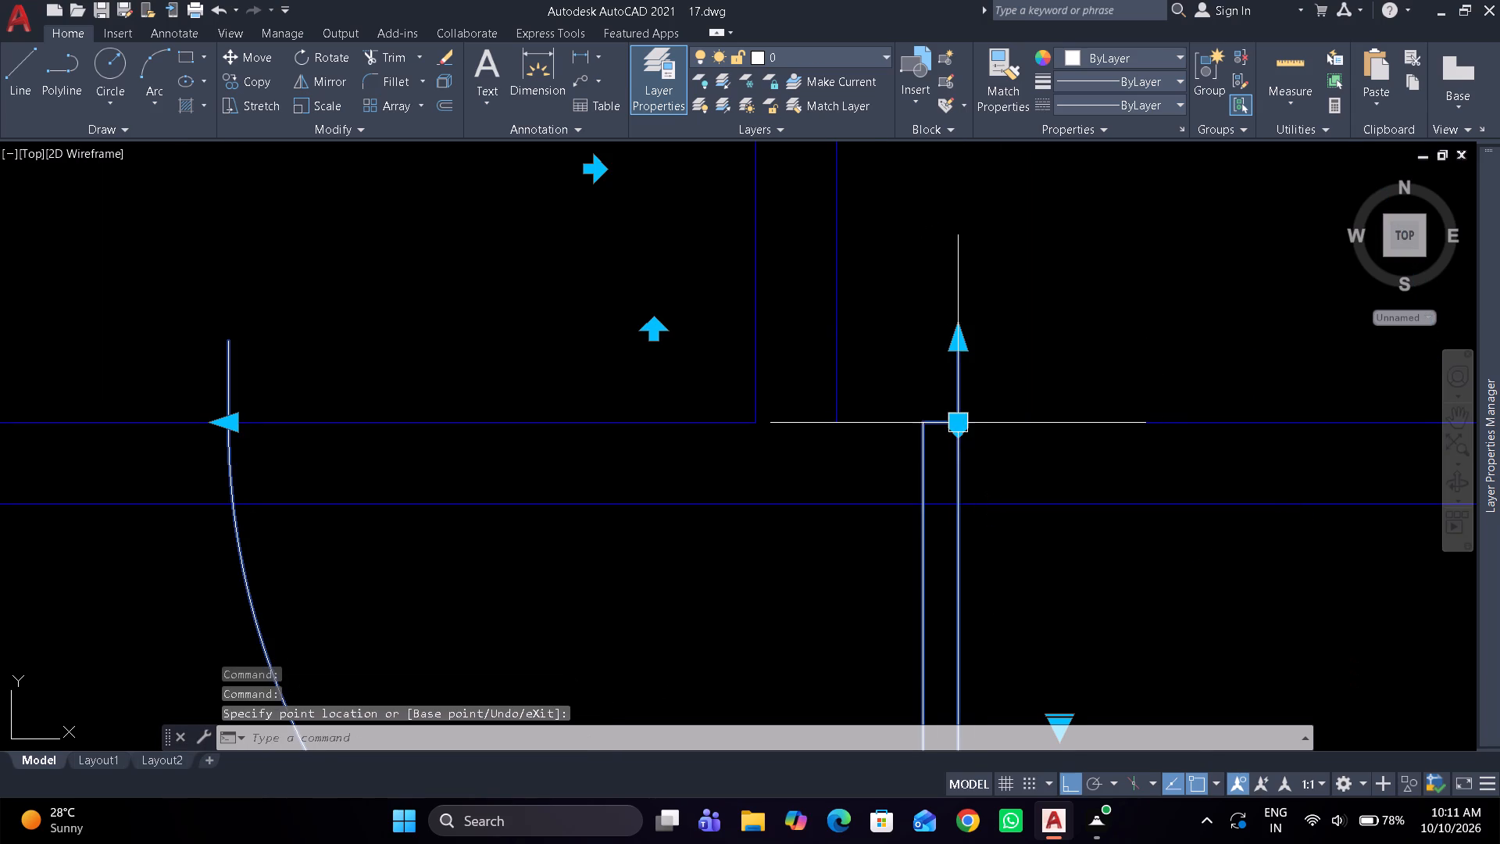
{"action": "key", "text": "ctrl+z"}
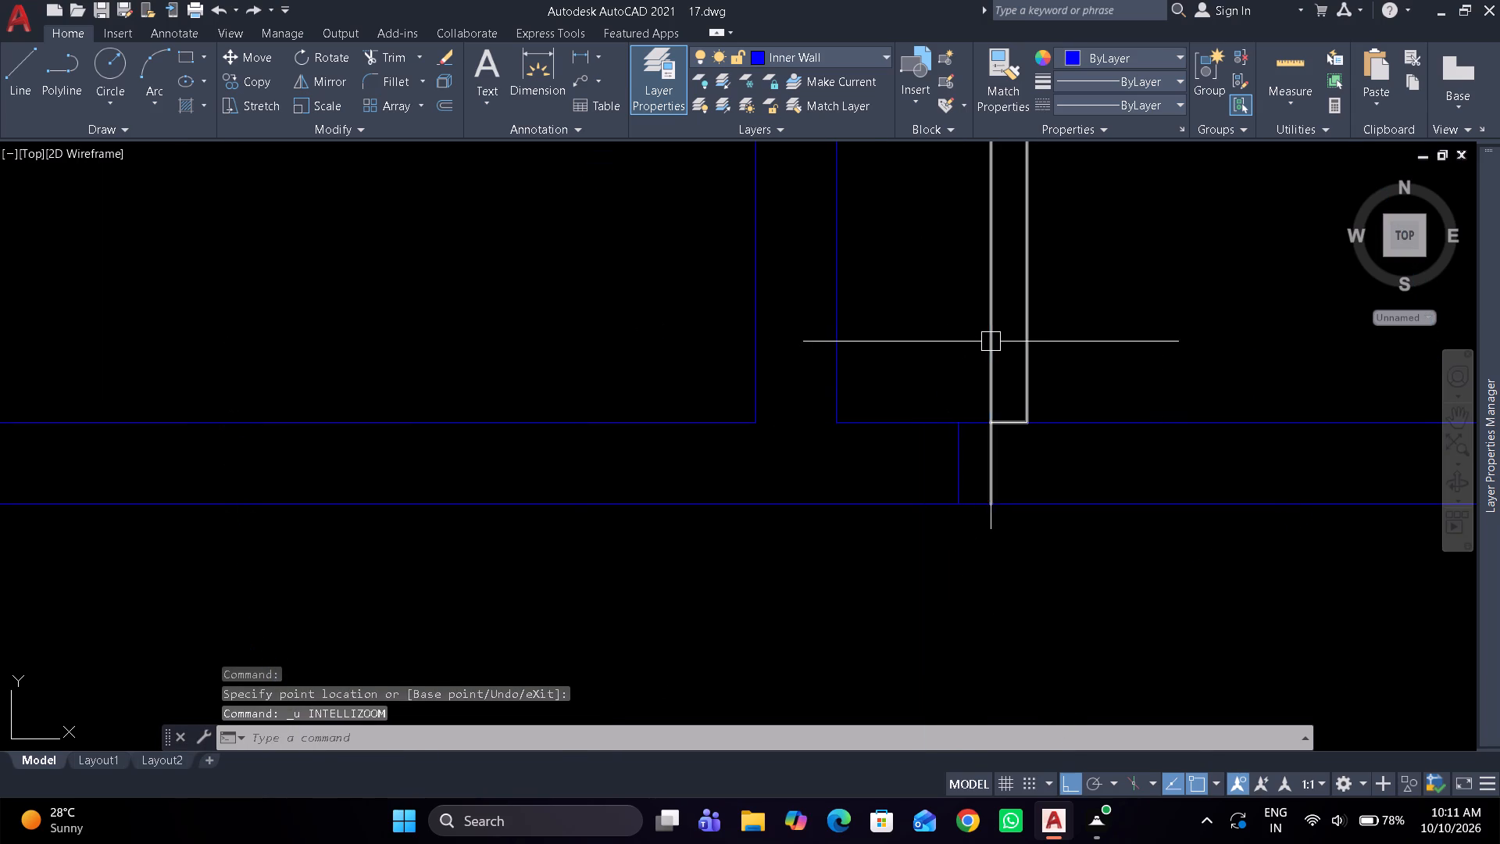
Stretch the mirrored door block's width to 3'4" on its opening side.
{"action": "left_click", "coordinate": [991, 342]}
{"action": "middle_click_drag", "start_coordinate": [881, 391], "coordinate": [373, 402]}
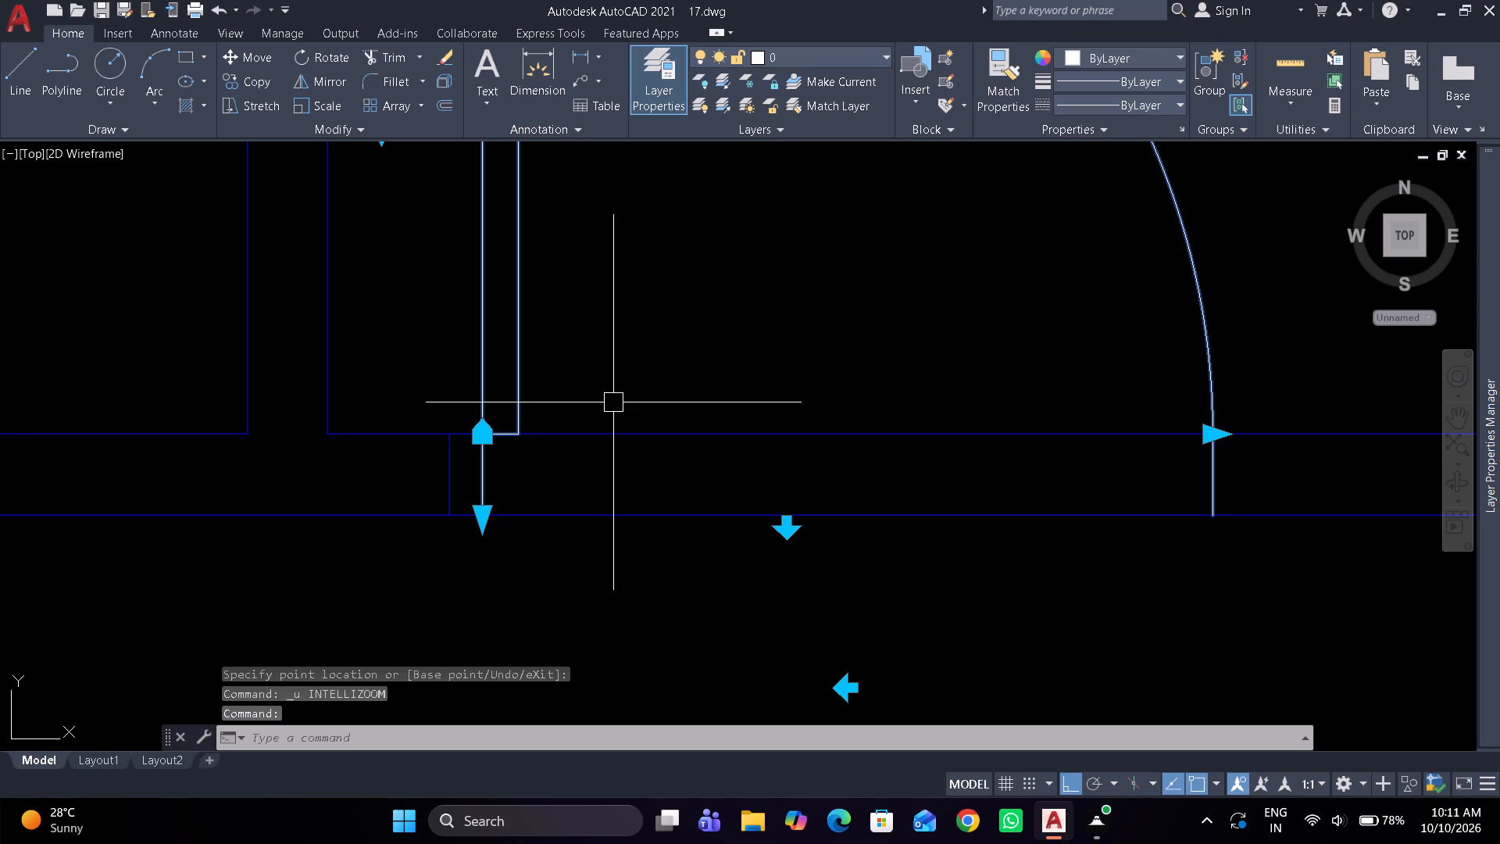
{"action": "left_click", "coordinate": [1209, 428]}
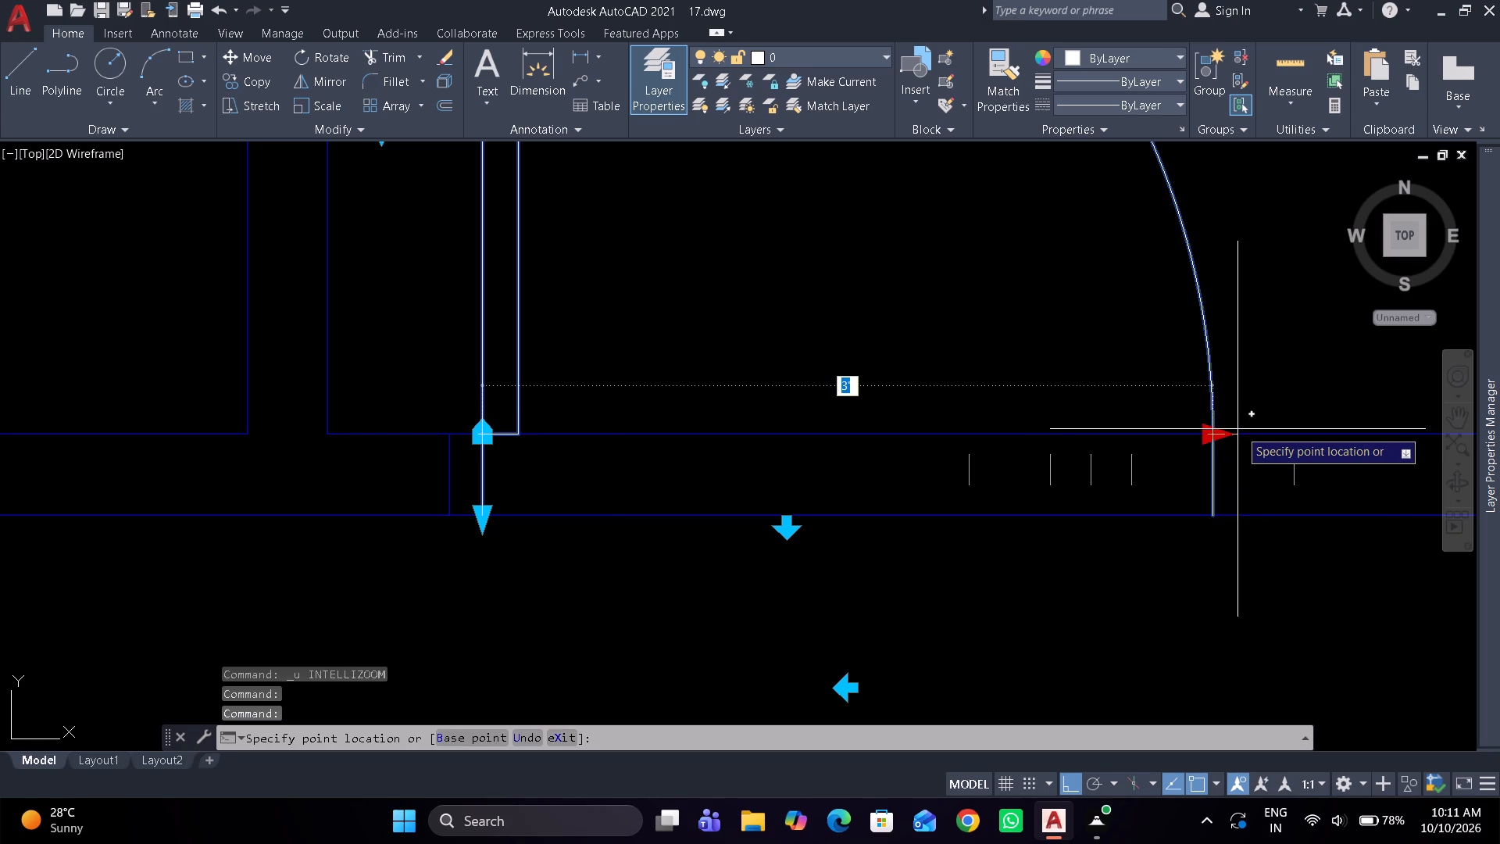
{"action": "left_click", "coordinate": [1267, 428]}
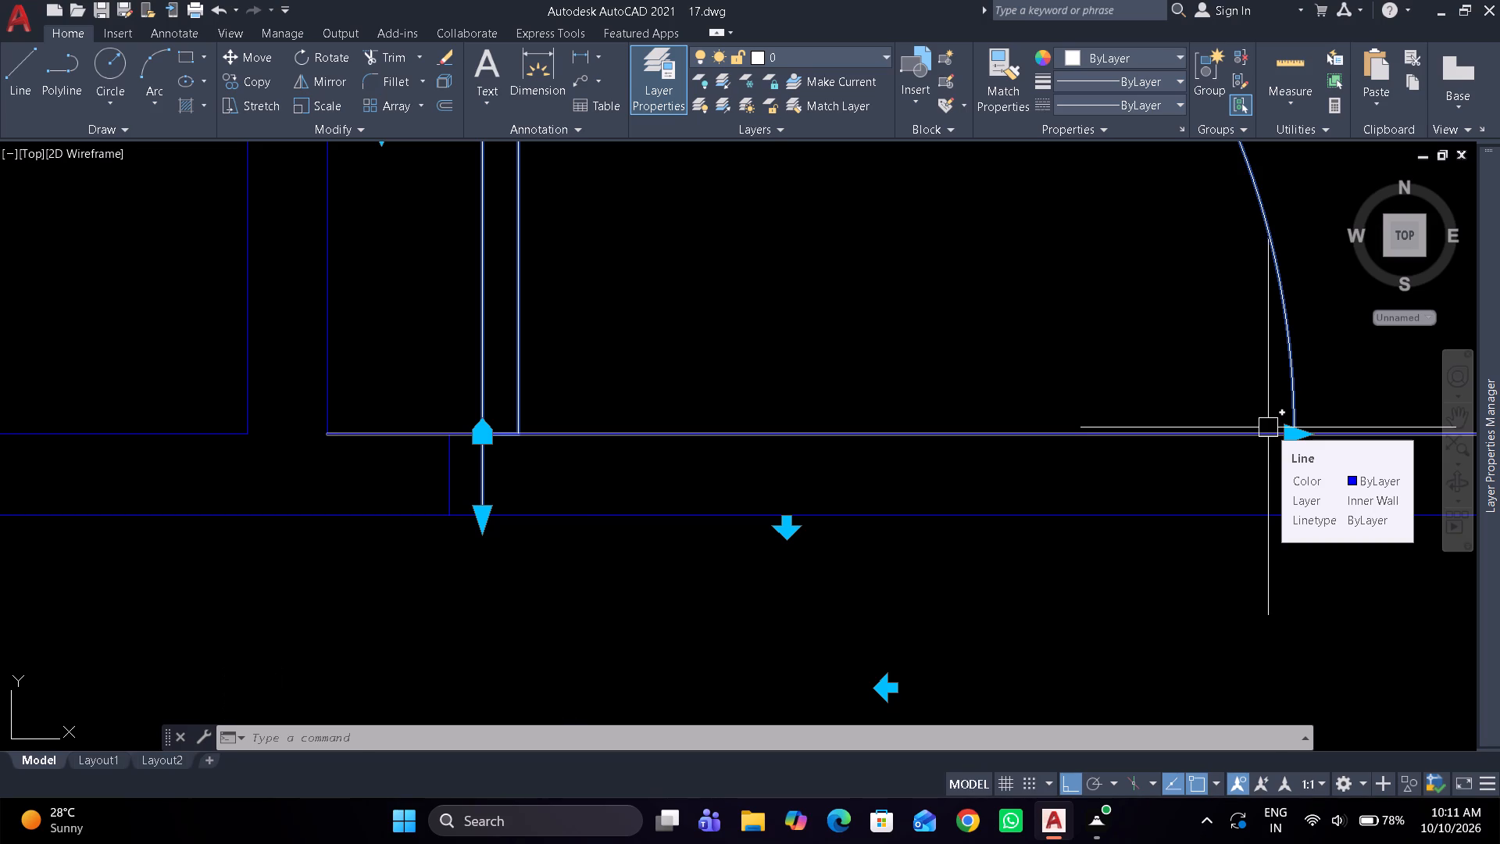
{"action": "scroll", "coordinate": [1198, 371], "scroll_direction": "down", "scroll_amount": 1}
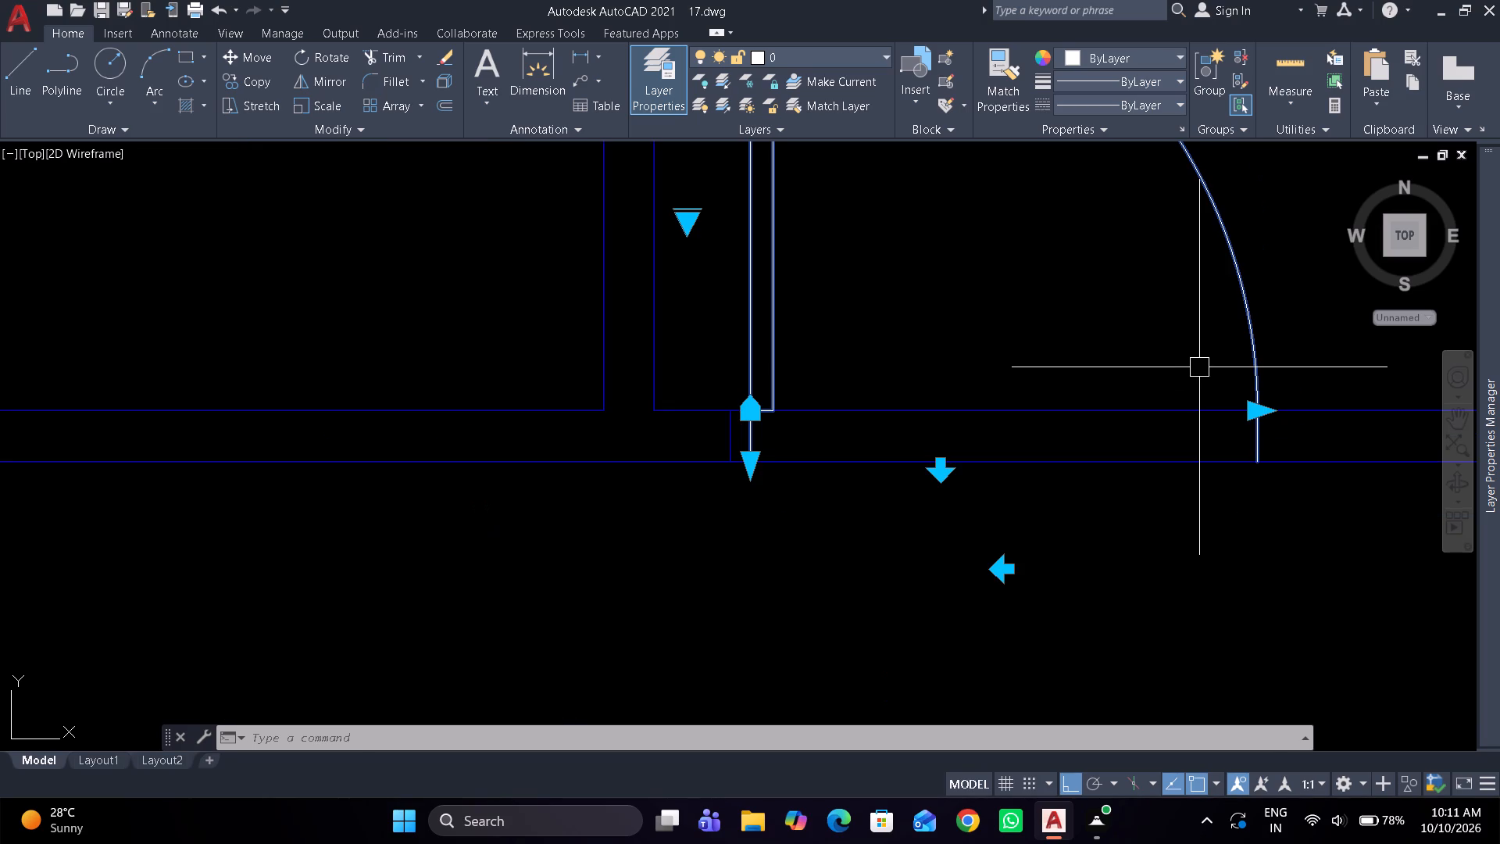
{"action": "key", "text": "Escape"}
{"action": "key", "text": "Escape"}
{"action": "key", "text": "Escape"}
{"action": "key", "text": "Escape"}
{"action": "key", "text": "Escape"}
Offset the new jamb line 3'4" to the right to mark the other side of the wider door opening.
{"action": "type", "text": "o"}
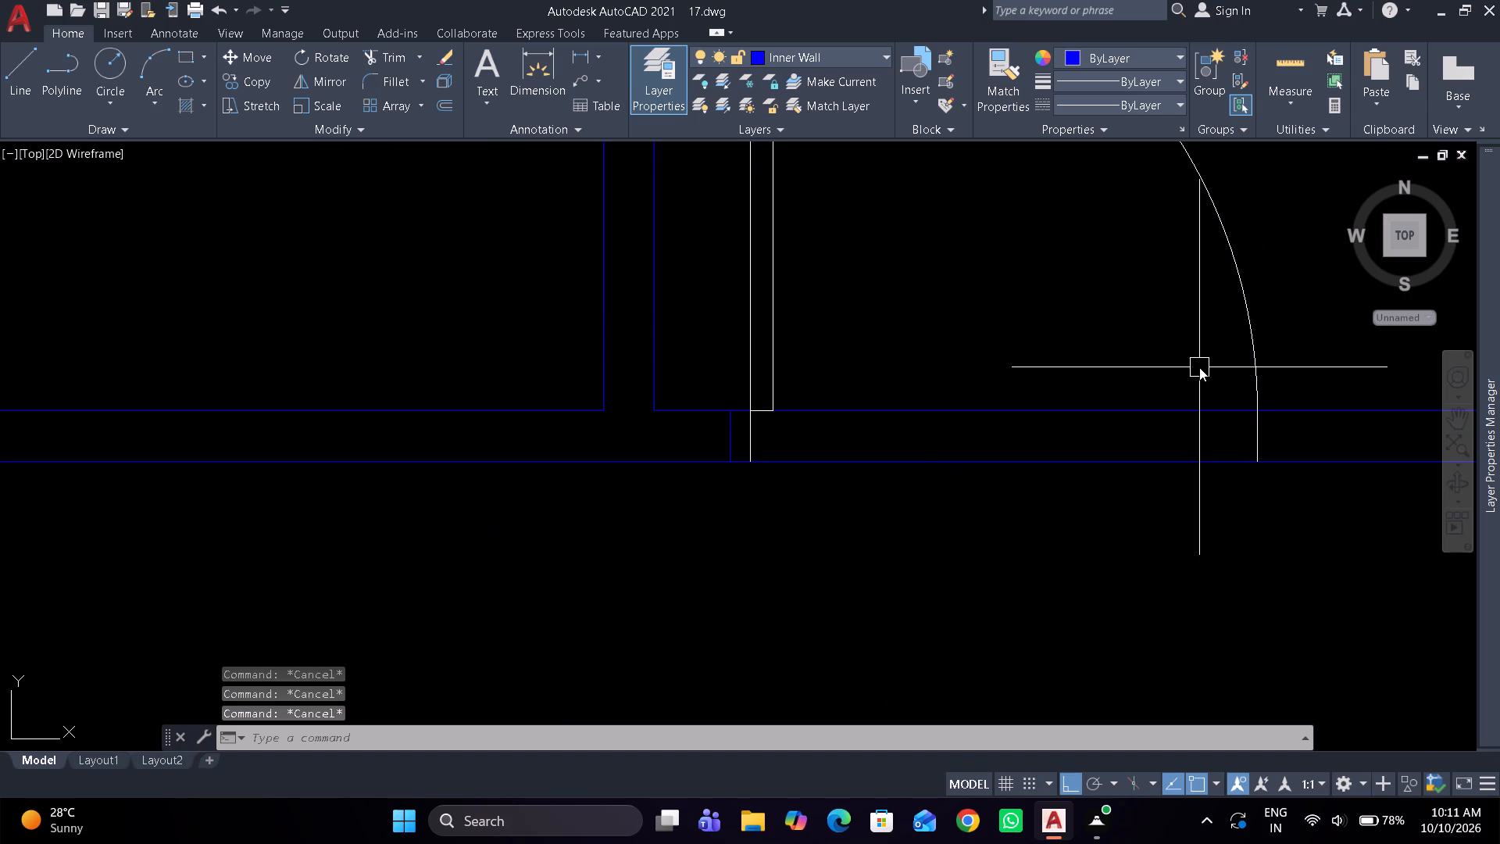
{"action": "key", "text": "space"}
{"action": "type", "text": "3'4\""}
{"action": "key", "text": "Return"}
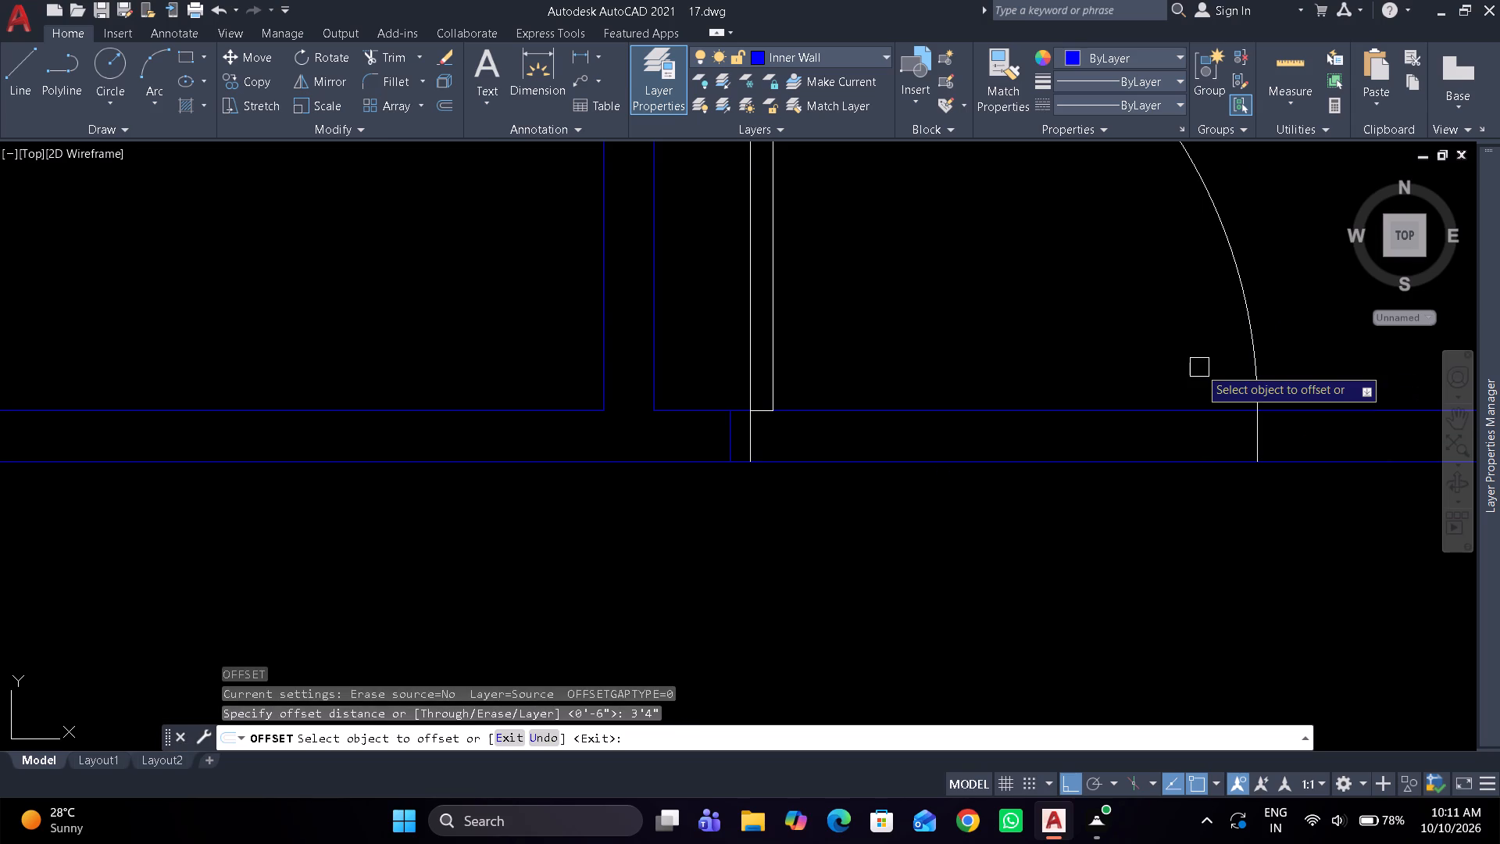
{"action": "left_click", "coordinate": [725, 428]}
{"action": "left_click", "coordinate": [963, 510]}
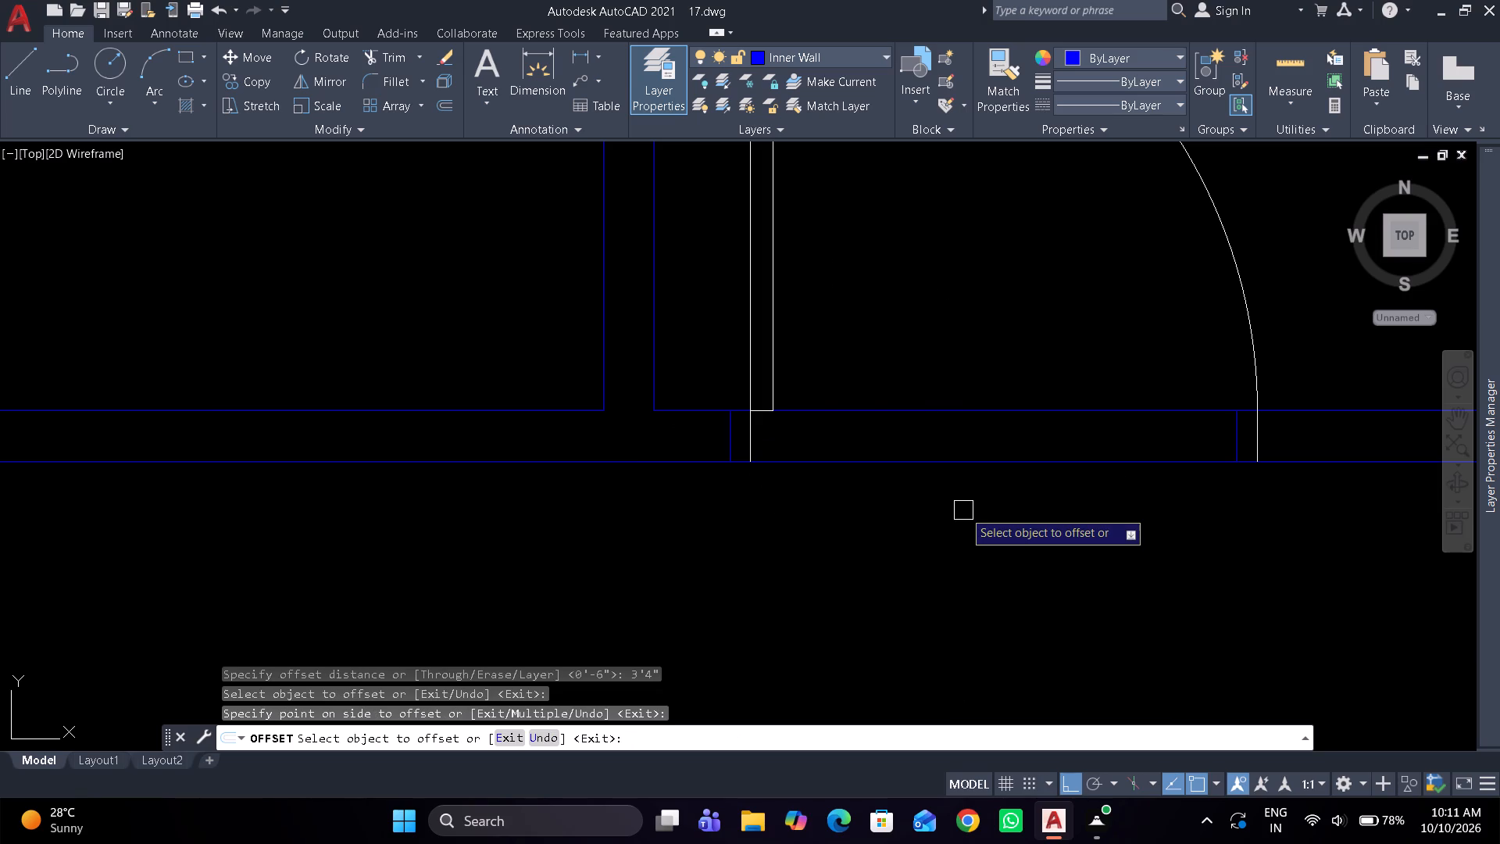
Move the 3'4" door so the corner at its hinge side sits on the jamb line at the wall's upper face.
{"action": "key", "text": "space"}
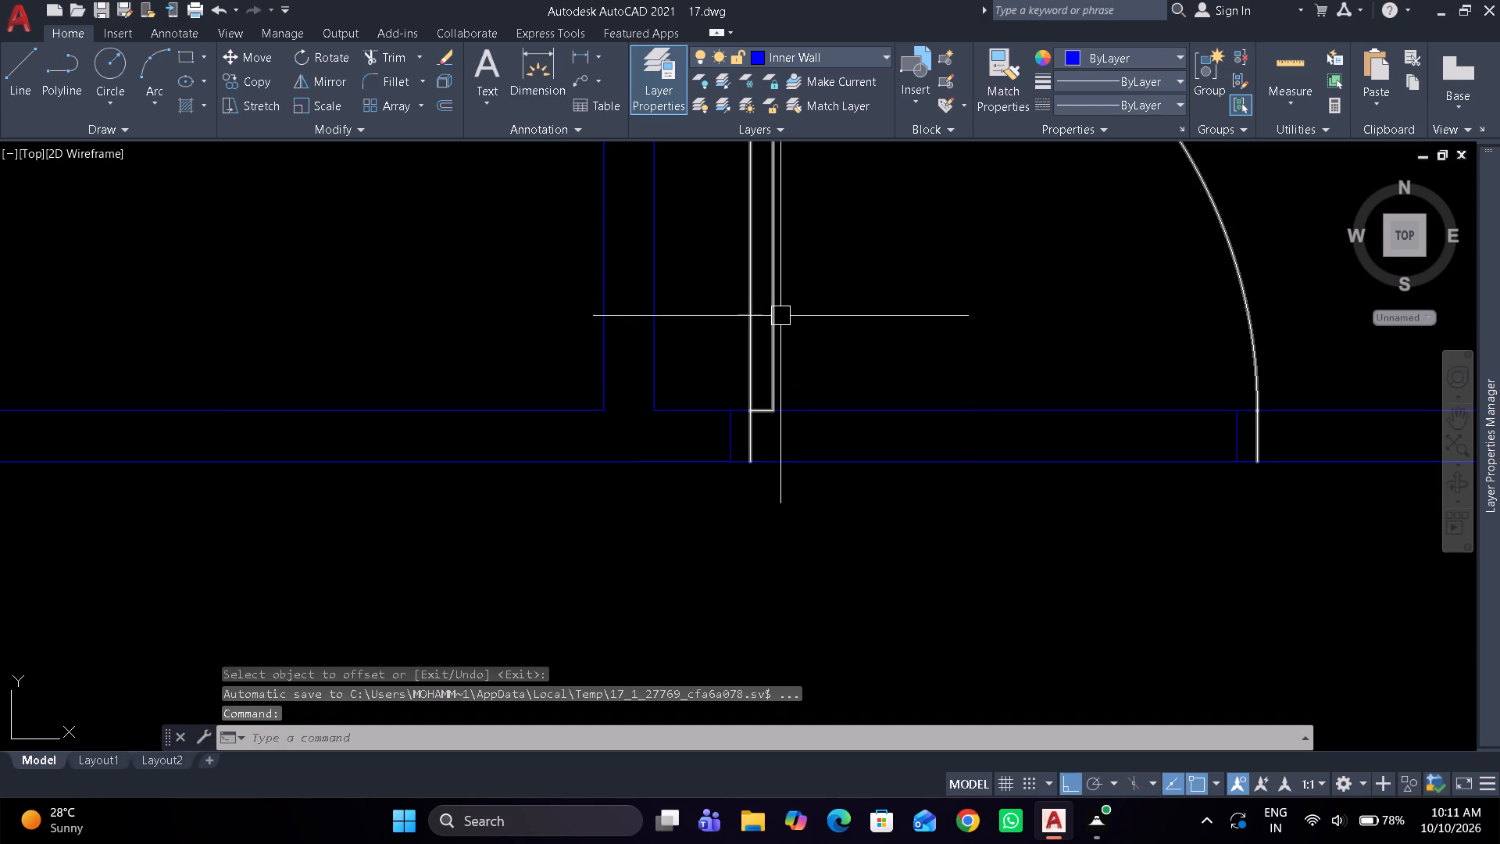
{"action": "left_click", "coordinate": [774, 309]}
{"action": "type", "text": "m"}
{"action": "key", "text": "space"}
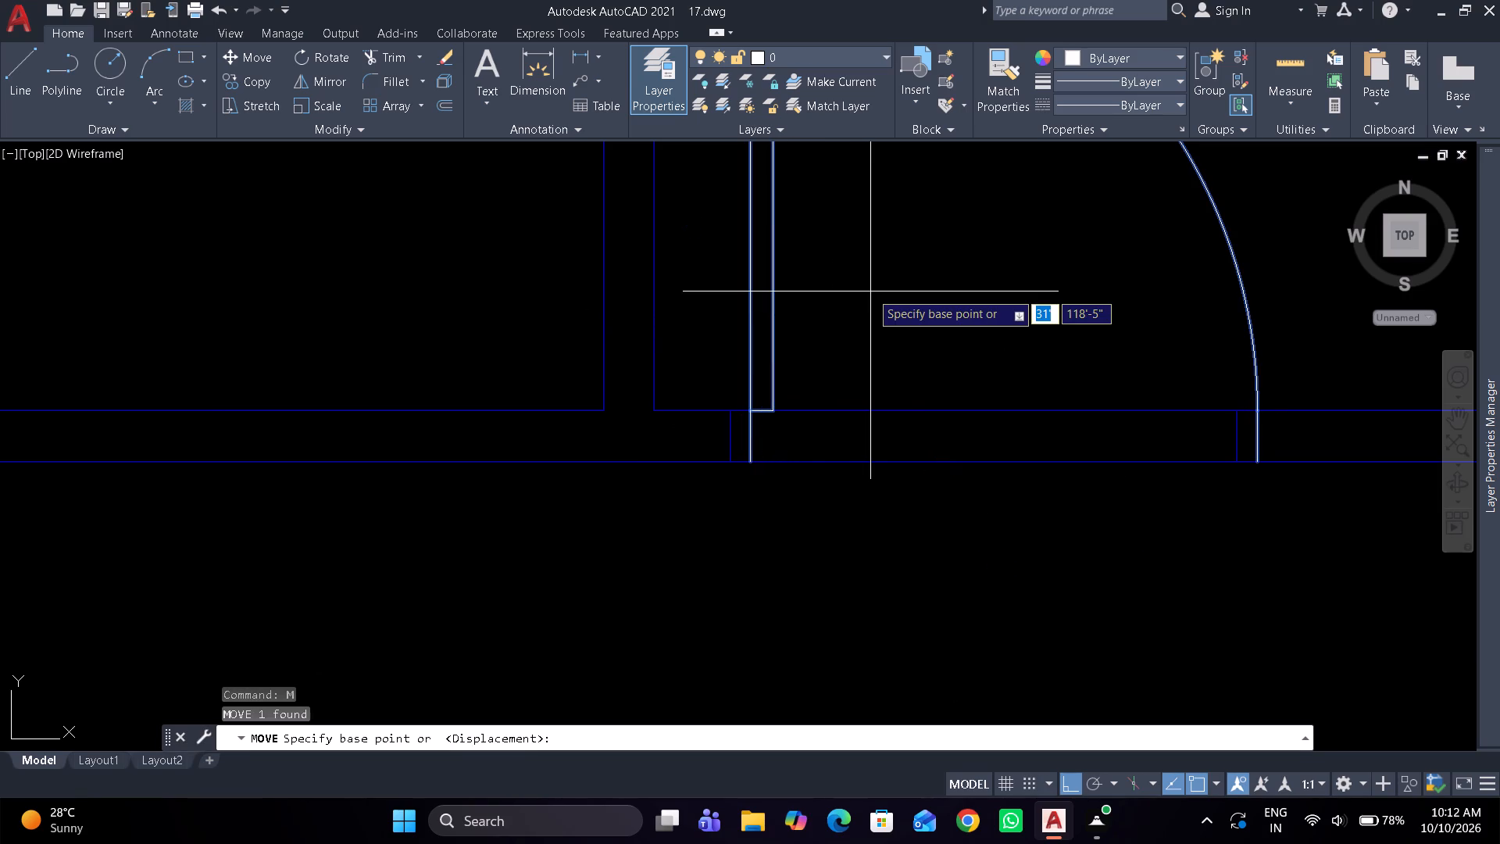
{"action": "scroll", "coordinate": [727, 392], "scroll_direction": "up", "scroll_amount": 1}
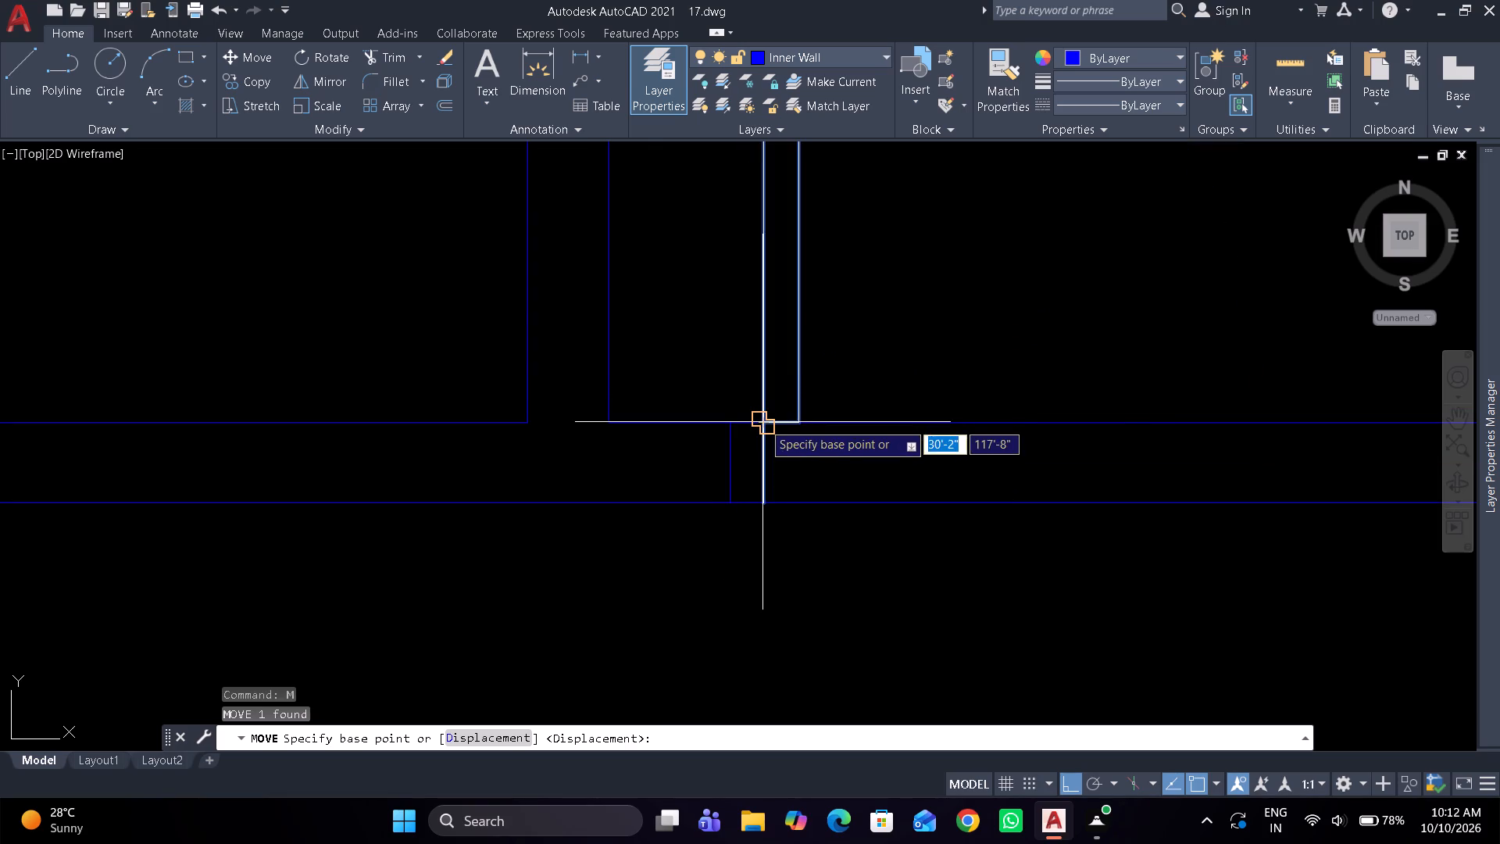
{"action": "left_click", "coordinate": [762, 422]}
{"action": "left_click", "coordinate": [728, 423]}
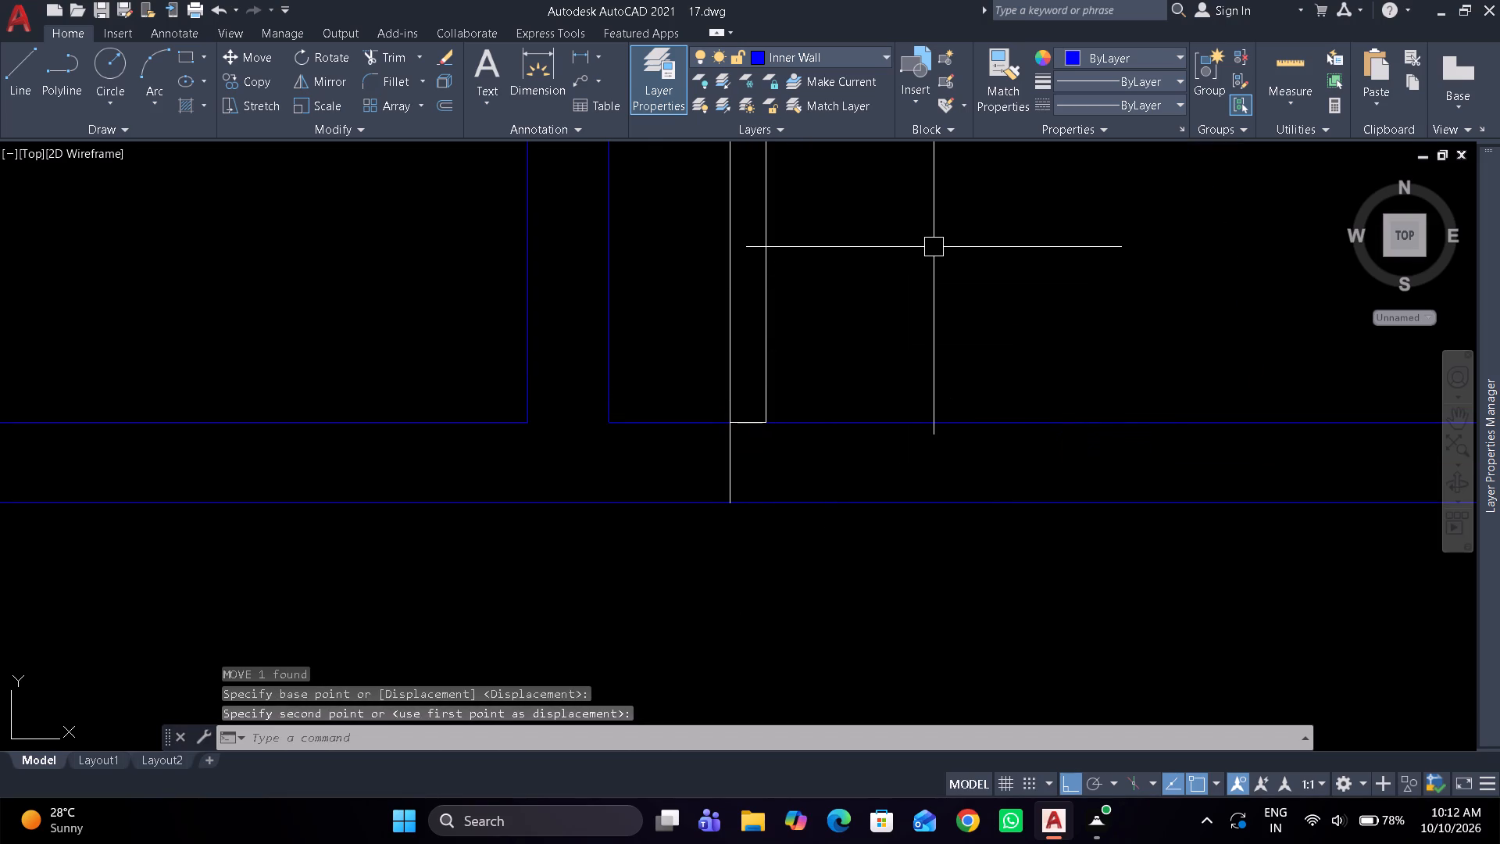
Trim both horizontal wall lines between the two jambs to clear the 3'4" door opening.
{"action": "type", "text": "tr"}
{"action": "key", "text": "space"}
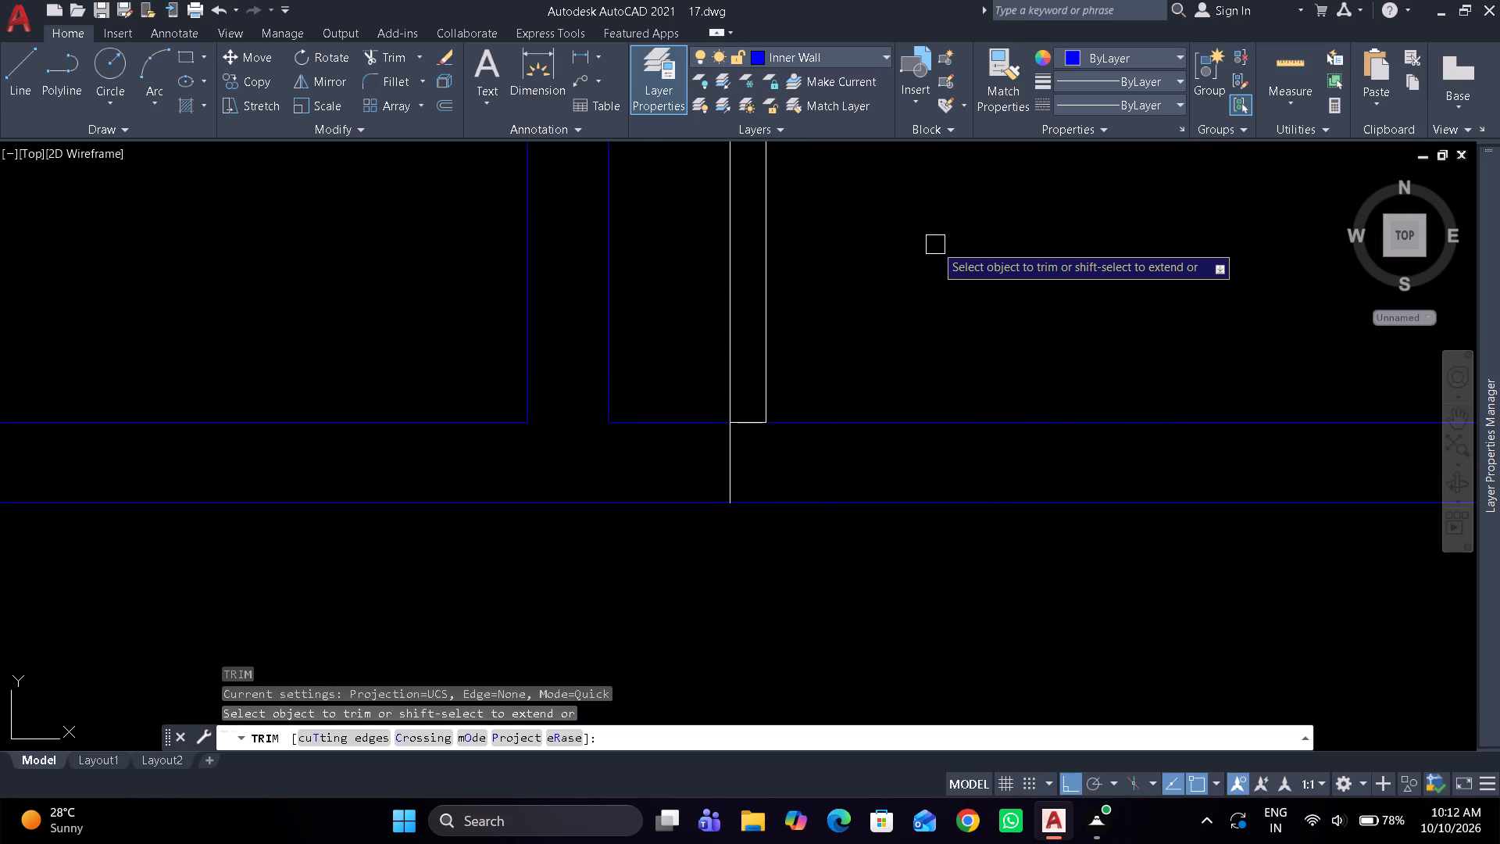
{"action": "scroll", "coordinate": [935, 245], "scroll_direction": "down", "scroll_amount": 1}
{"action": "middle_click_drag", "start_coordinate": [943, 252], "coordinate": [868, 280]}
{"action": "left_click_drag", "start_coordinate": [961, 331], "coordinate": [957, 510]}
{"action": "scroll", "coordinate": [757, 396], "scroll_direction": "up", "scroll_amount": 3}
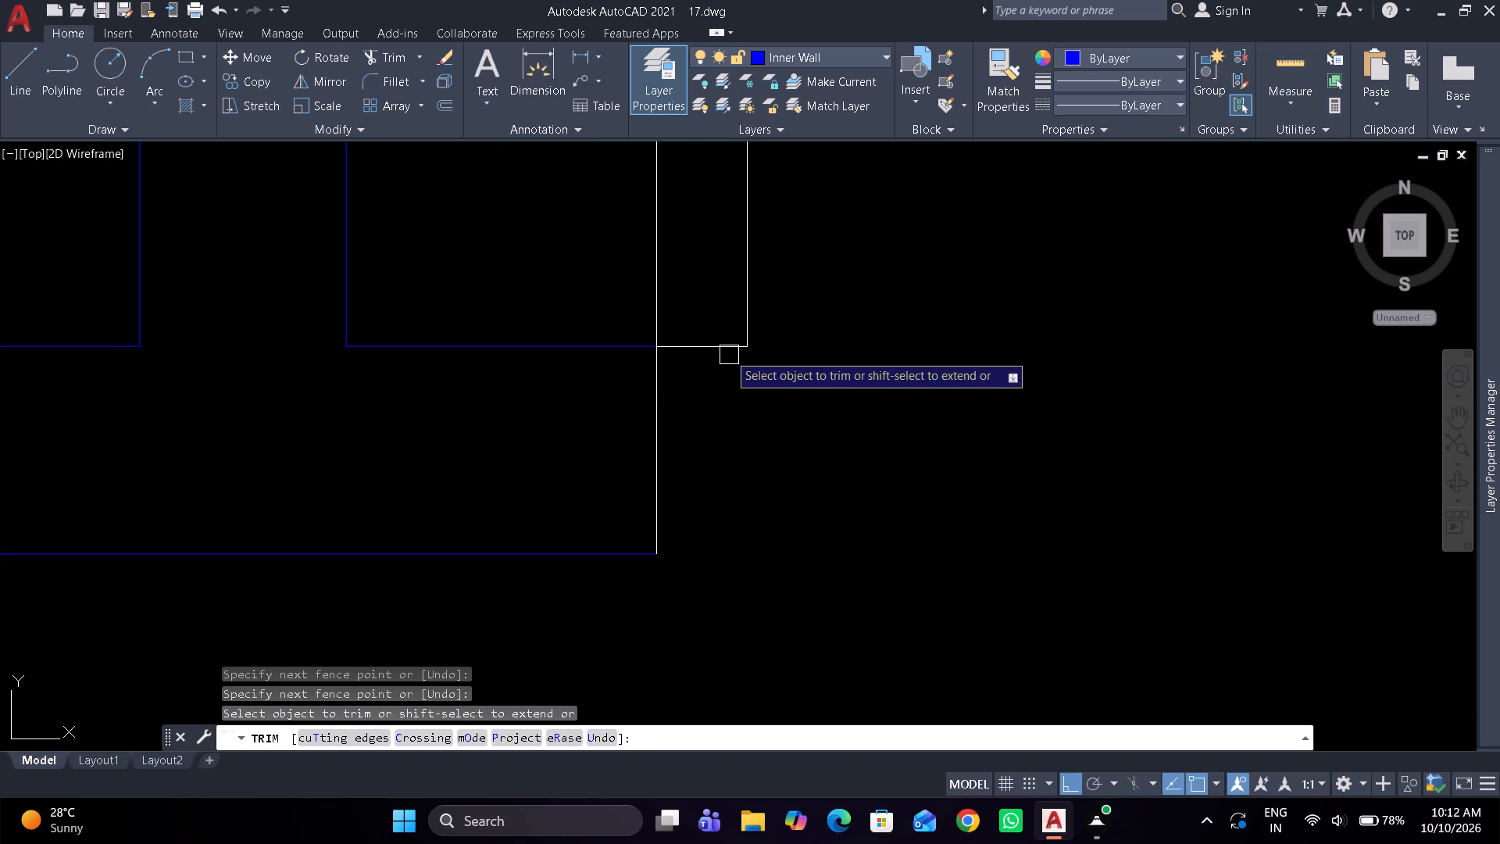
{"action": "left_click", "coordinate": [720, 343]}
{"action": "left_click", "coordinate": [791, 431]}
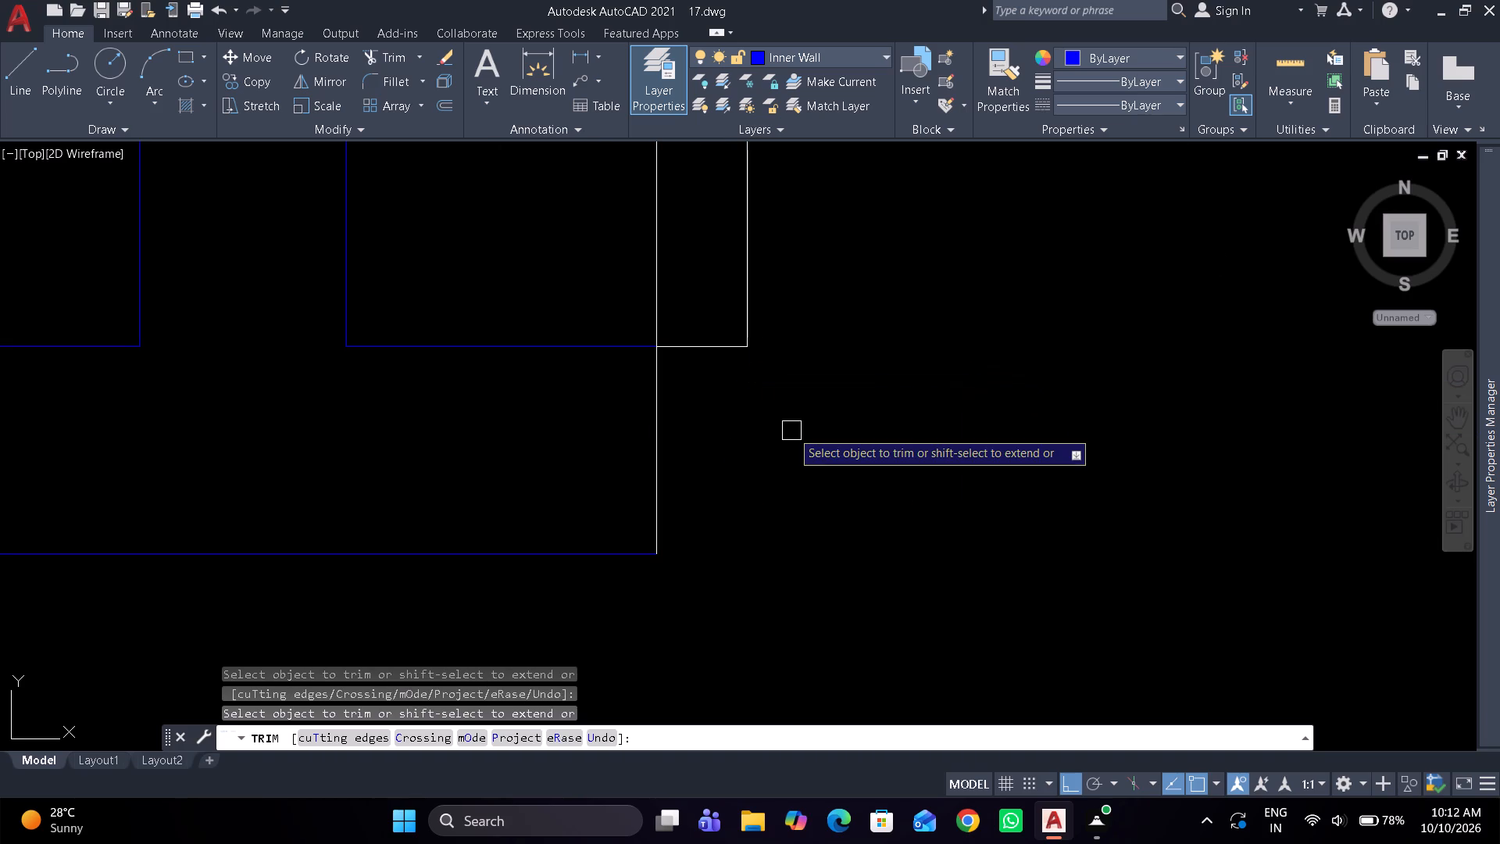
{"action": "key", "text": "Return"}
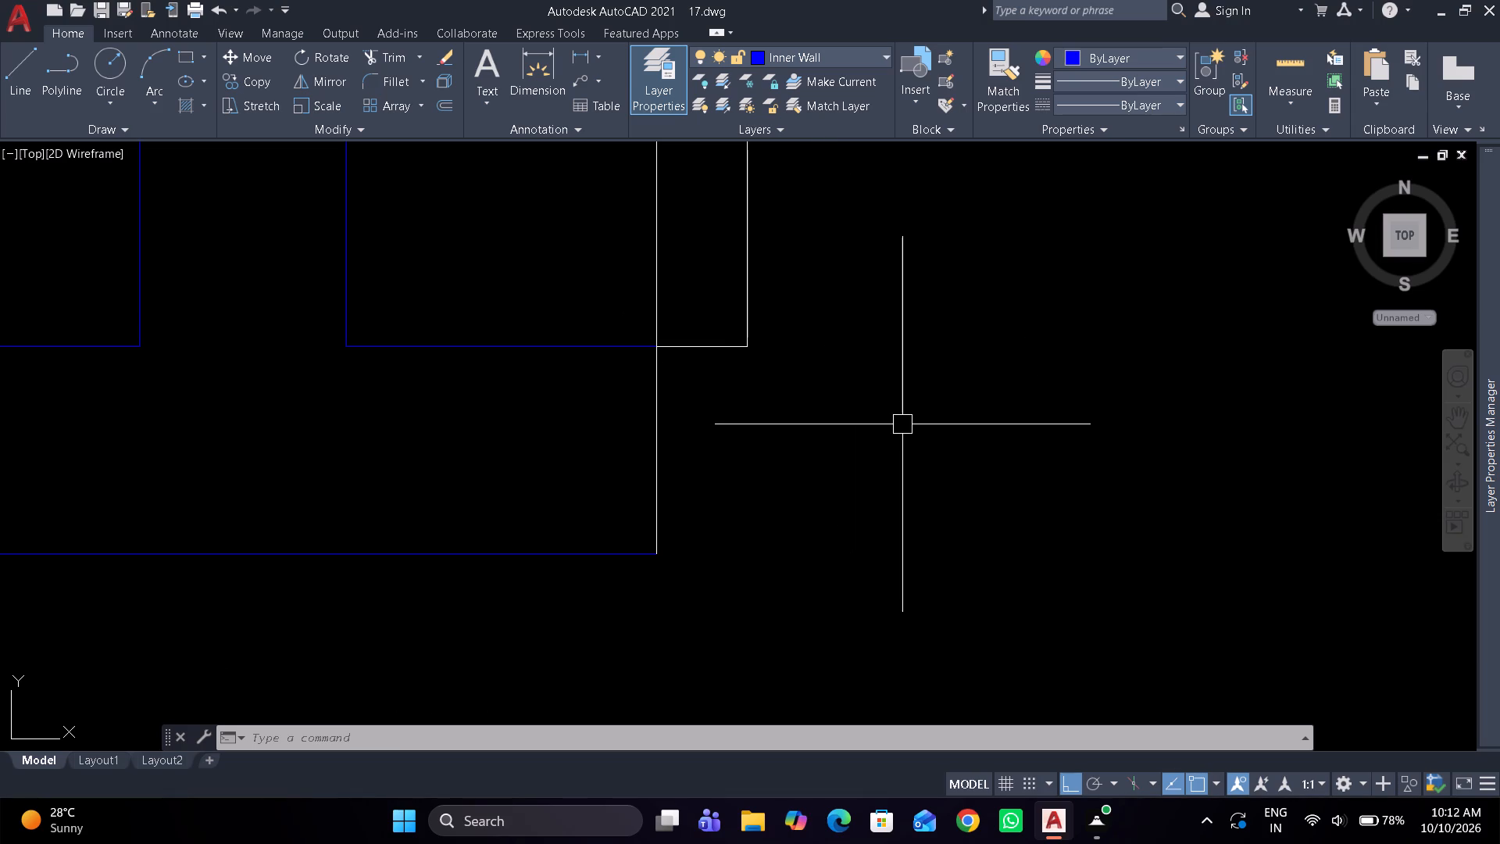
Examine the fitted doors and their openings along the horizontal wall.
{"action": "scroll", "coordinate": [900, 426], "scroll_direction": "down", "scroll_amount": 5}
{"action": "middle_click_drag", "start_coordinate": [885, 443], "coordinate": [860, 466]}
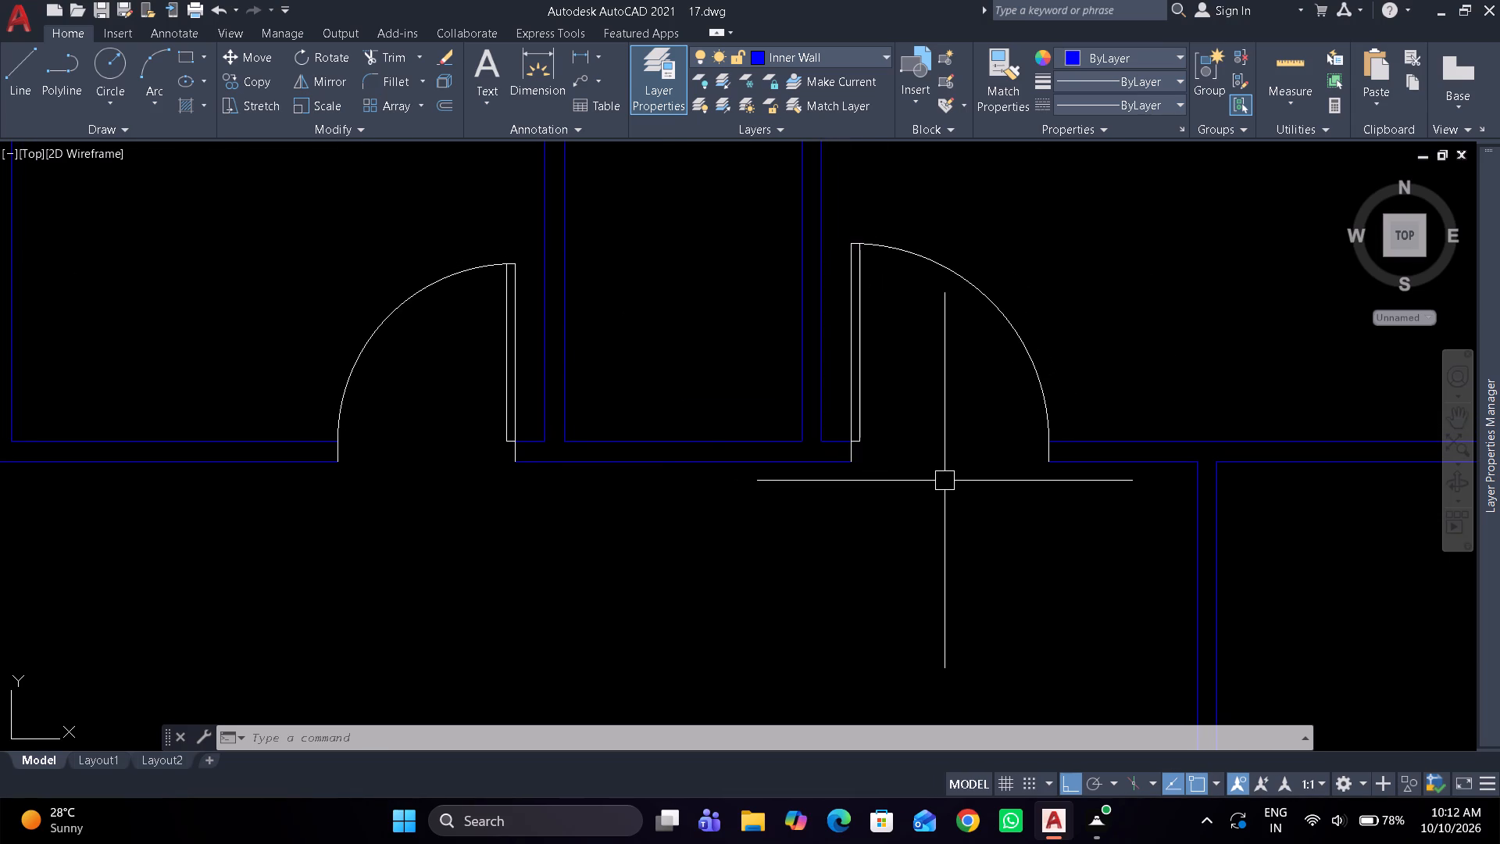
{"action": "scroll", "coordinate": [1005, 442], "scroll_direction": "up", "scroll_amount": 1}
{"action": "left_click_drag", "start_coordinate": [1034, 413], "coordinate": [1053, 434]}
{"action": "left_click", "coordinate": [1183, 604]}
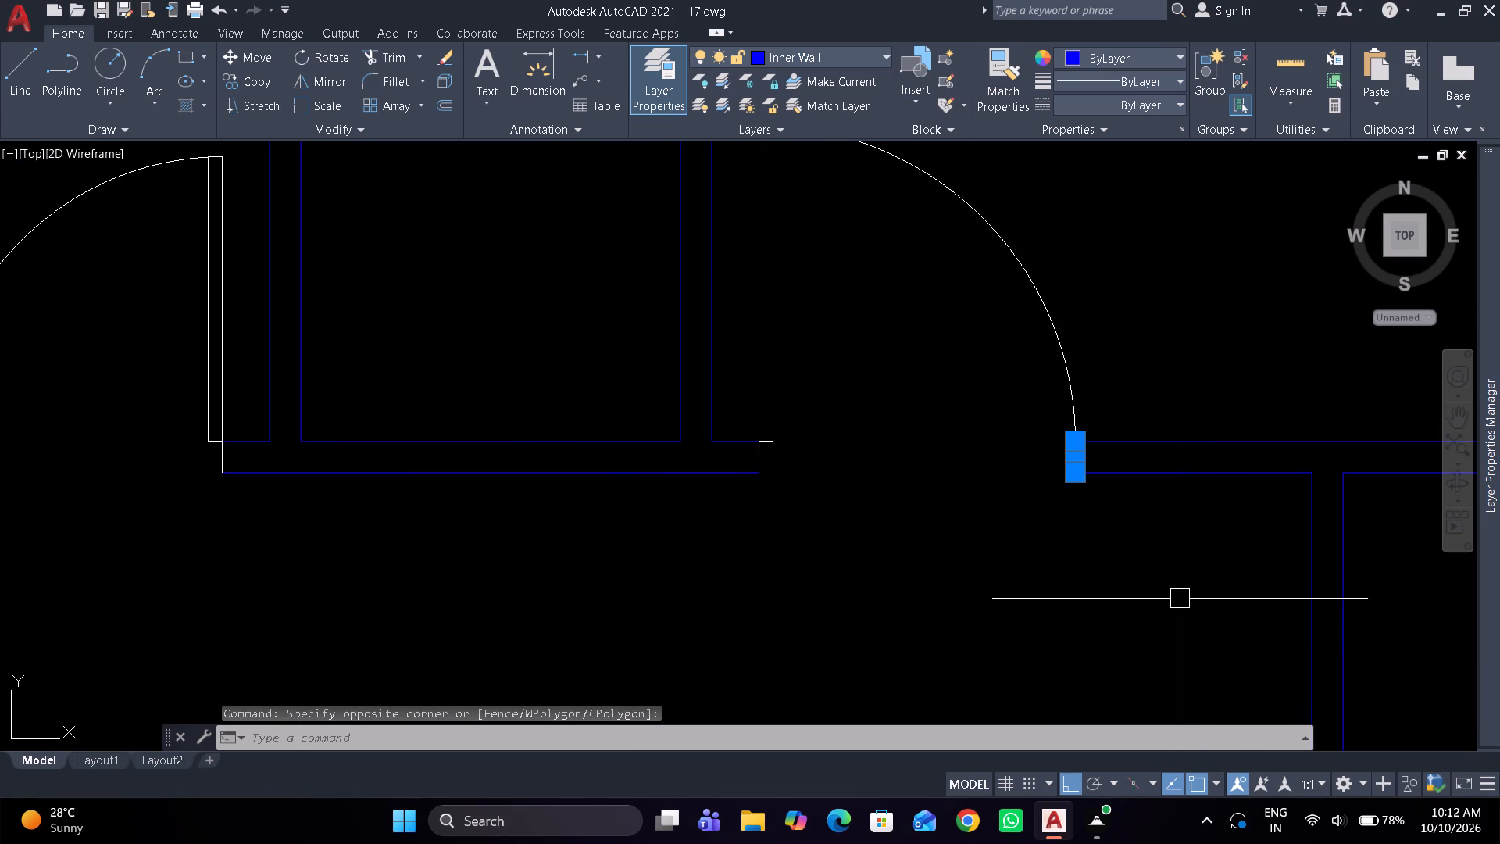
{"action": "key", "text": "Escape"}
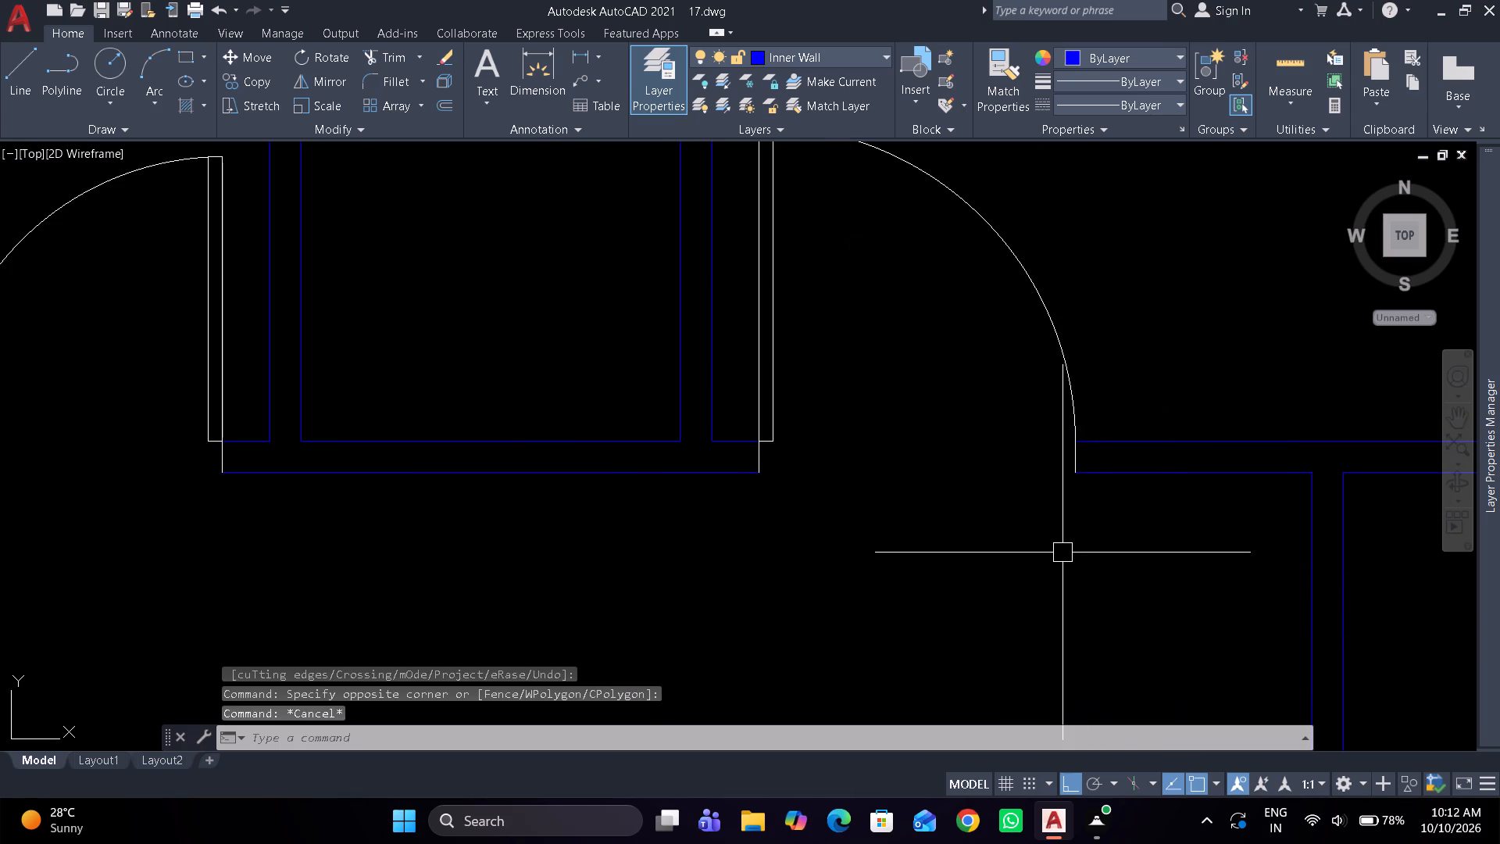
{"action": "scroll", "coordinate": [1021, 531], "scroll_direction": "down", "scroll_amount": 4}
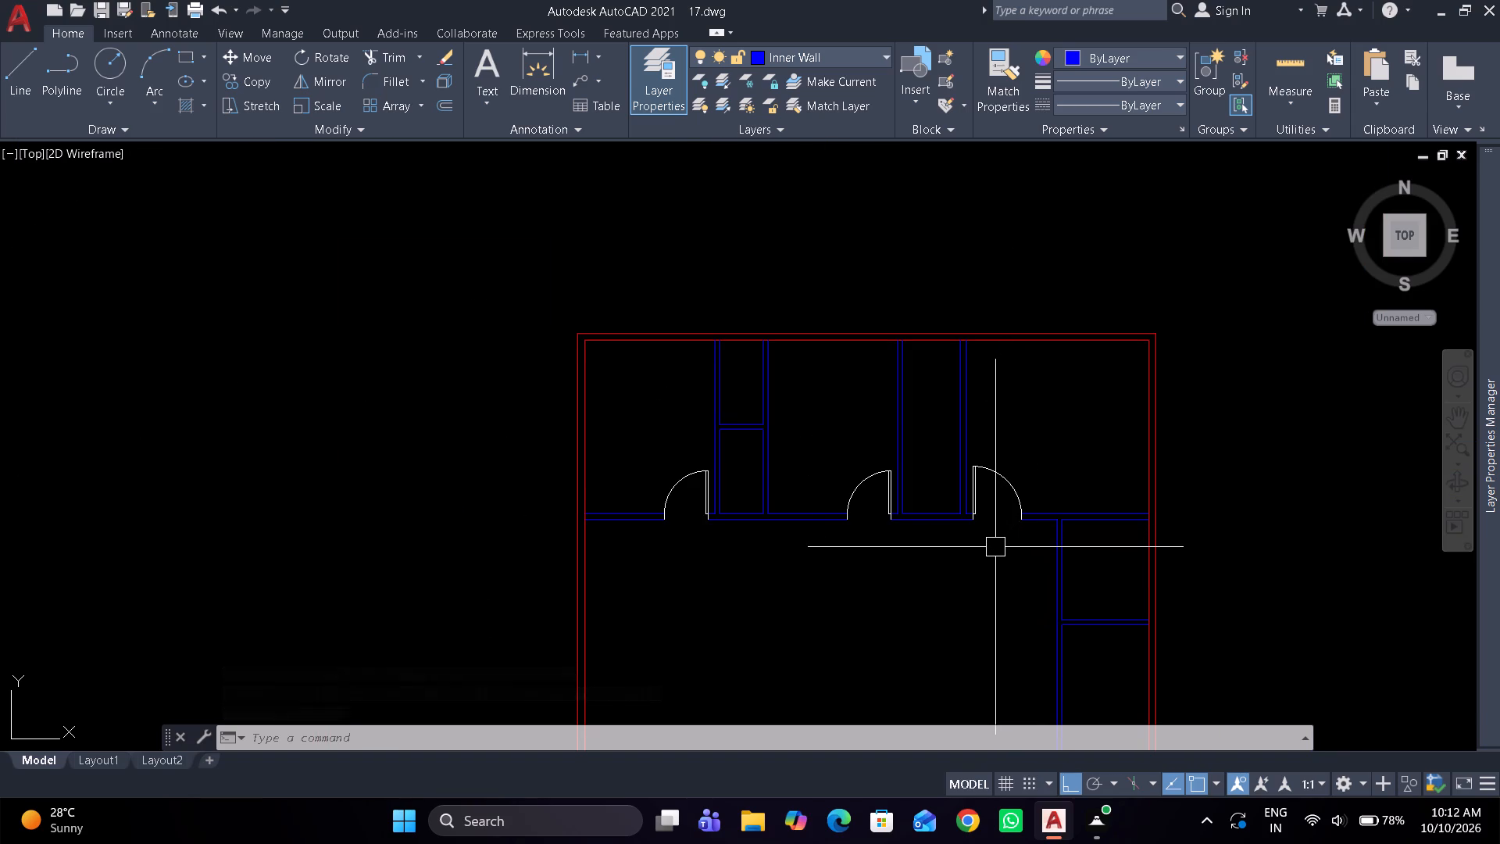
Offset the inner face of the narrow middle room's right partition 6" into the room.
{"action": "scroll", "coordinate": [988, 553], "scroll_direction": "up", "scroll_amount": 4}
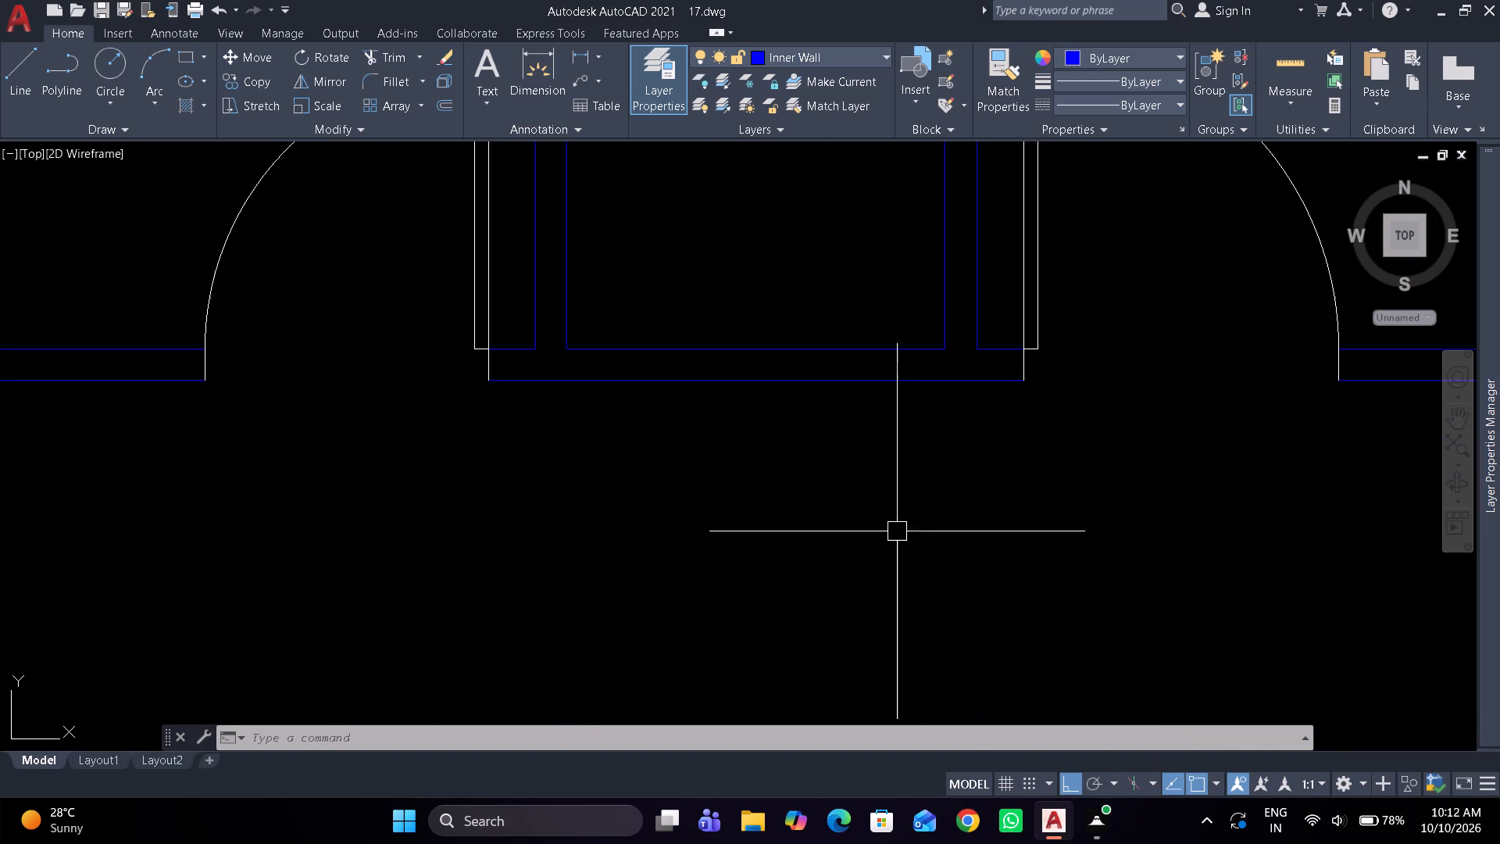
{"action": "middle_click_drag", "start_coordinate": [751, 382], "coordinate": [757, 527]}
{"action": "scroll", "coordinate": [838, 446], "scroll_direction": "up", "scroll_amount": 1}
{"action": "type", "text": "o 6\""}
{"action": "key", "text": "Return"}
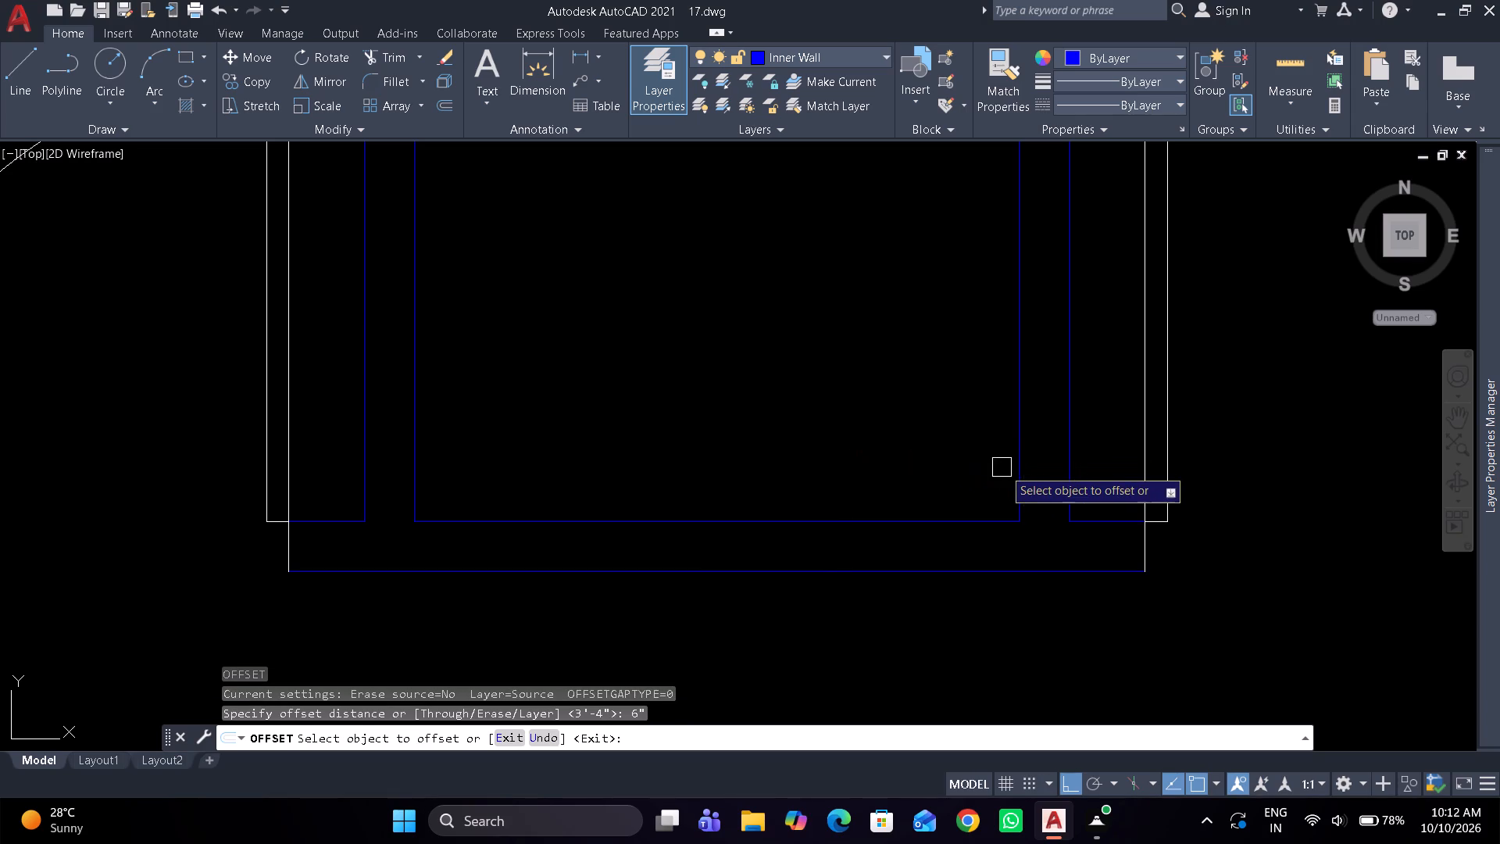
{"action": "left_click_drag", "start_coordinate": [1016, 476], "coordinate": [975, 448]}
{"action": "left_click", "coordinate": [903, 427]}
{"action": "key", "text": "space"}
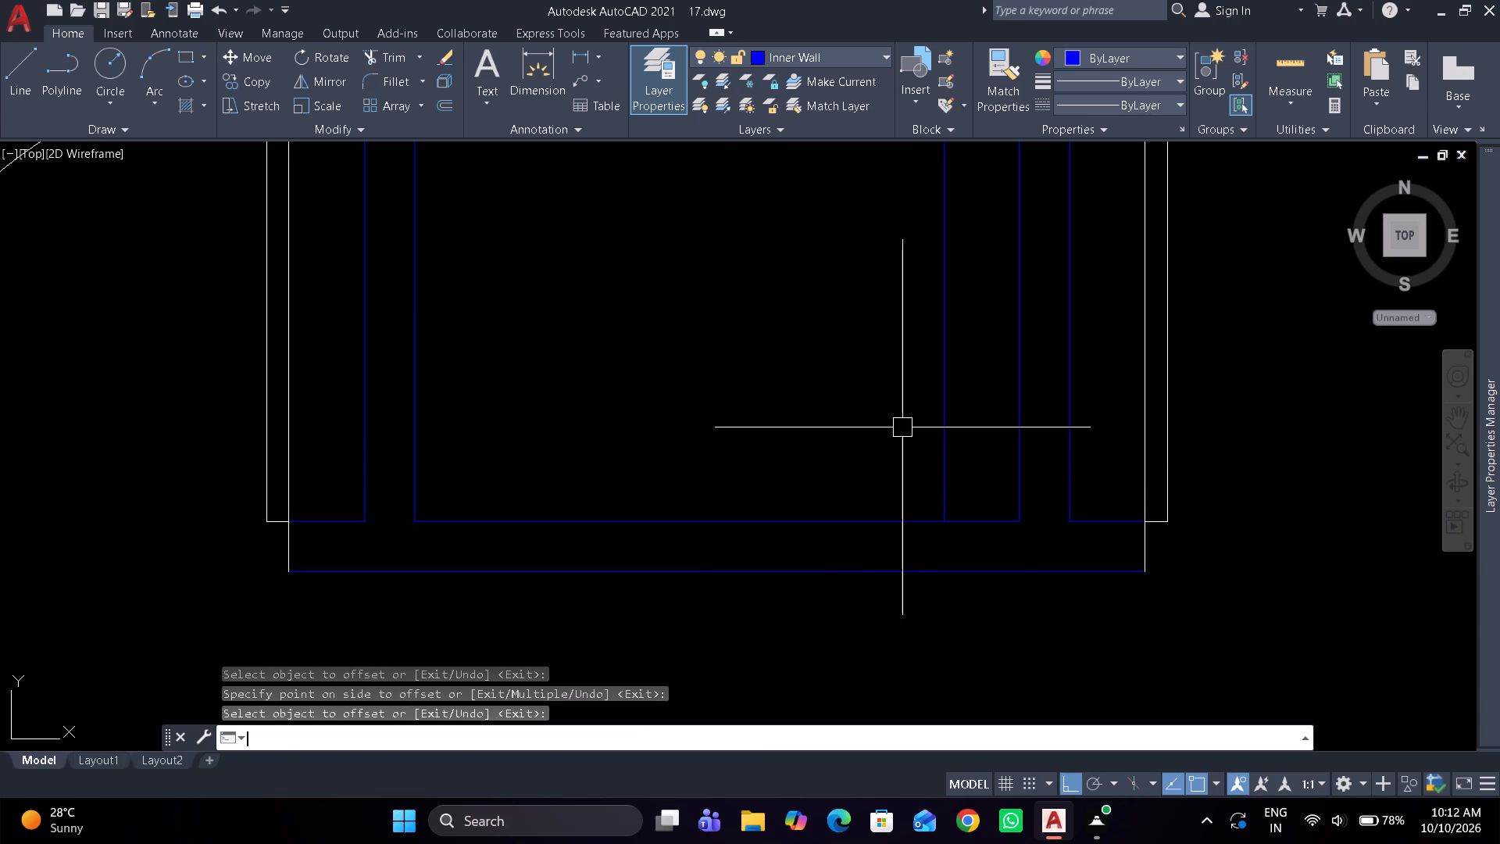
Extend the offset line to the horizontal wall's lower face and trim its upper part, leaving a jamb line across the wall.
{"action": "type", "text": "ex"}
{"action": "key", "text": "space"}
{"action": "left_click_drag", "start_coordinate": [946, 444], "coordinate": [910, 454]}
{"action": "key", "text": "space"}
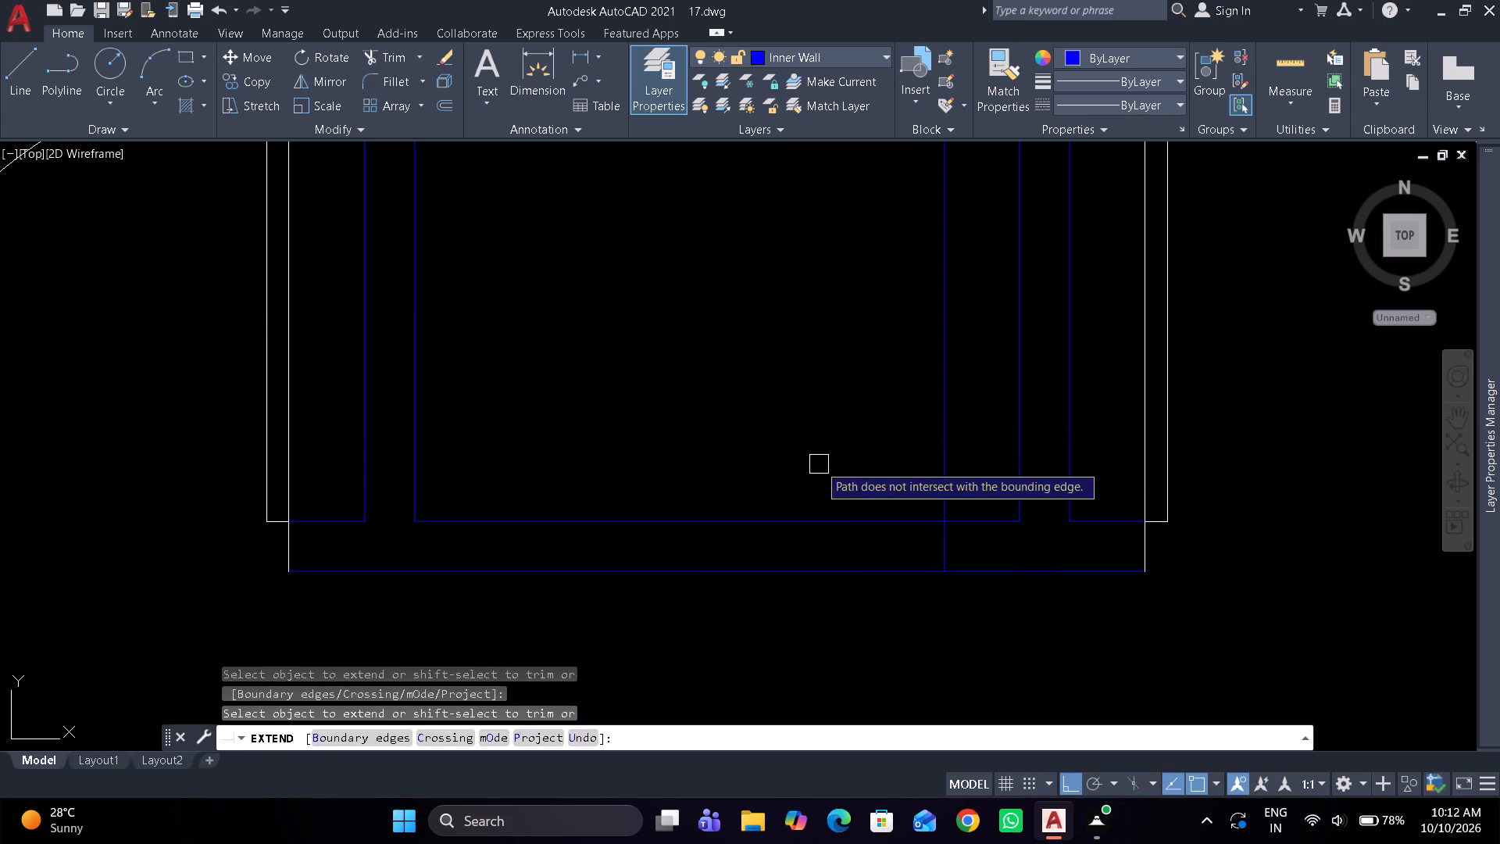
{"action": "type", "text": "tr"}
{"action": "key", "text": "space"}
{"action": "left_click", "coordinate": [948, 415]}
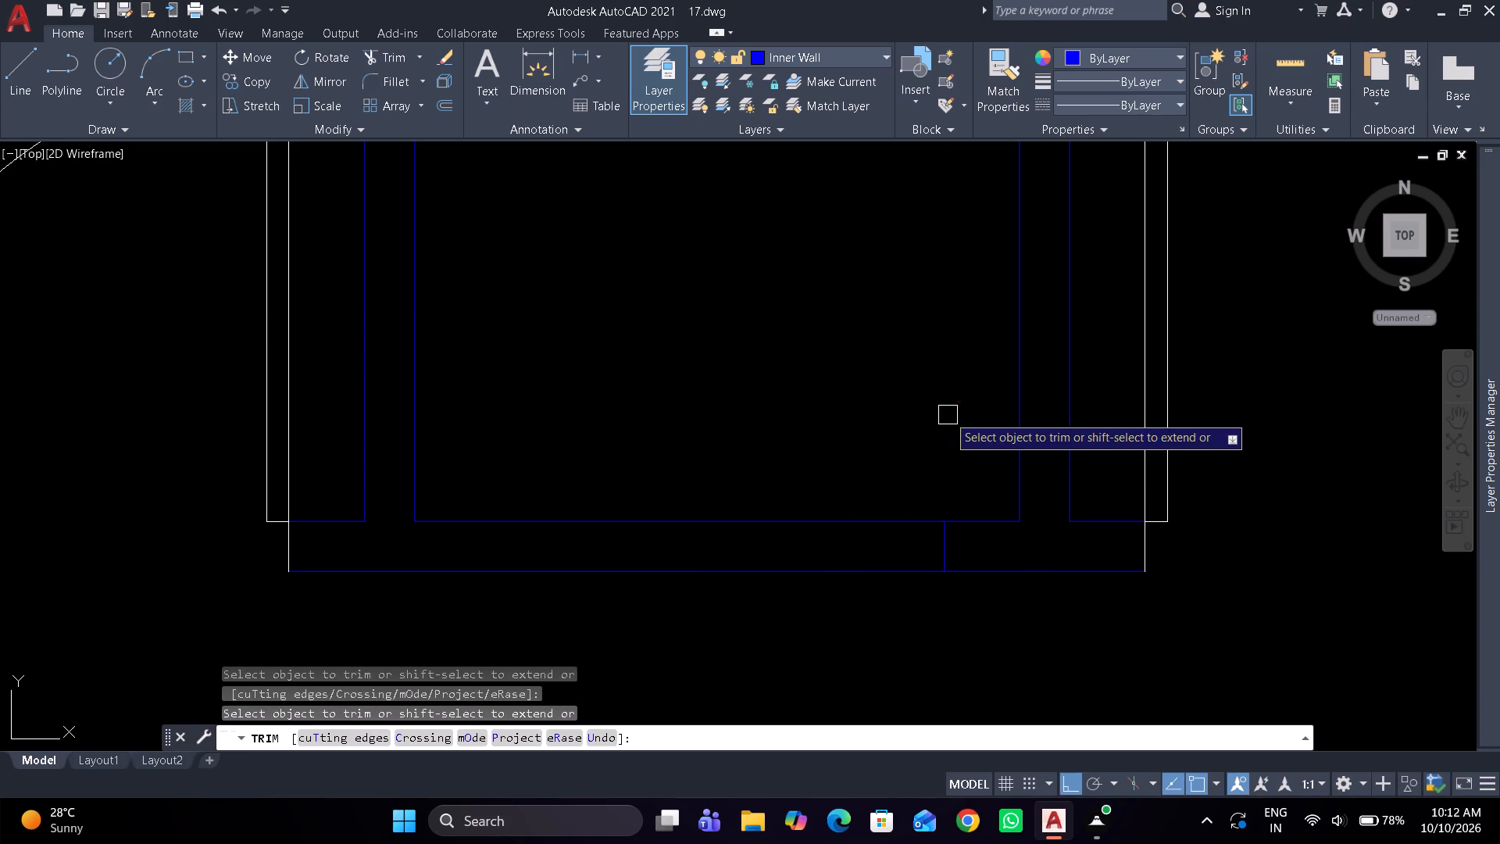
{"action": "key", "text": "space"}
Copy the 3' door beside the narrow middle room about 4' to the right, into that room.
{"action": "left_click", "coordinate": [292, 457]}
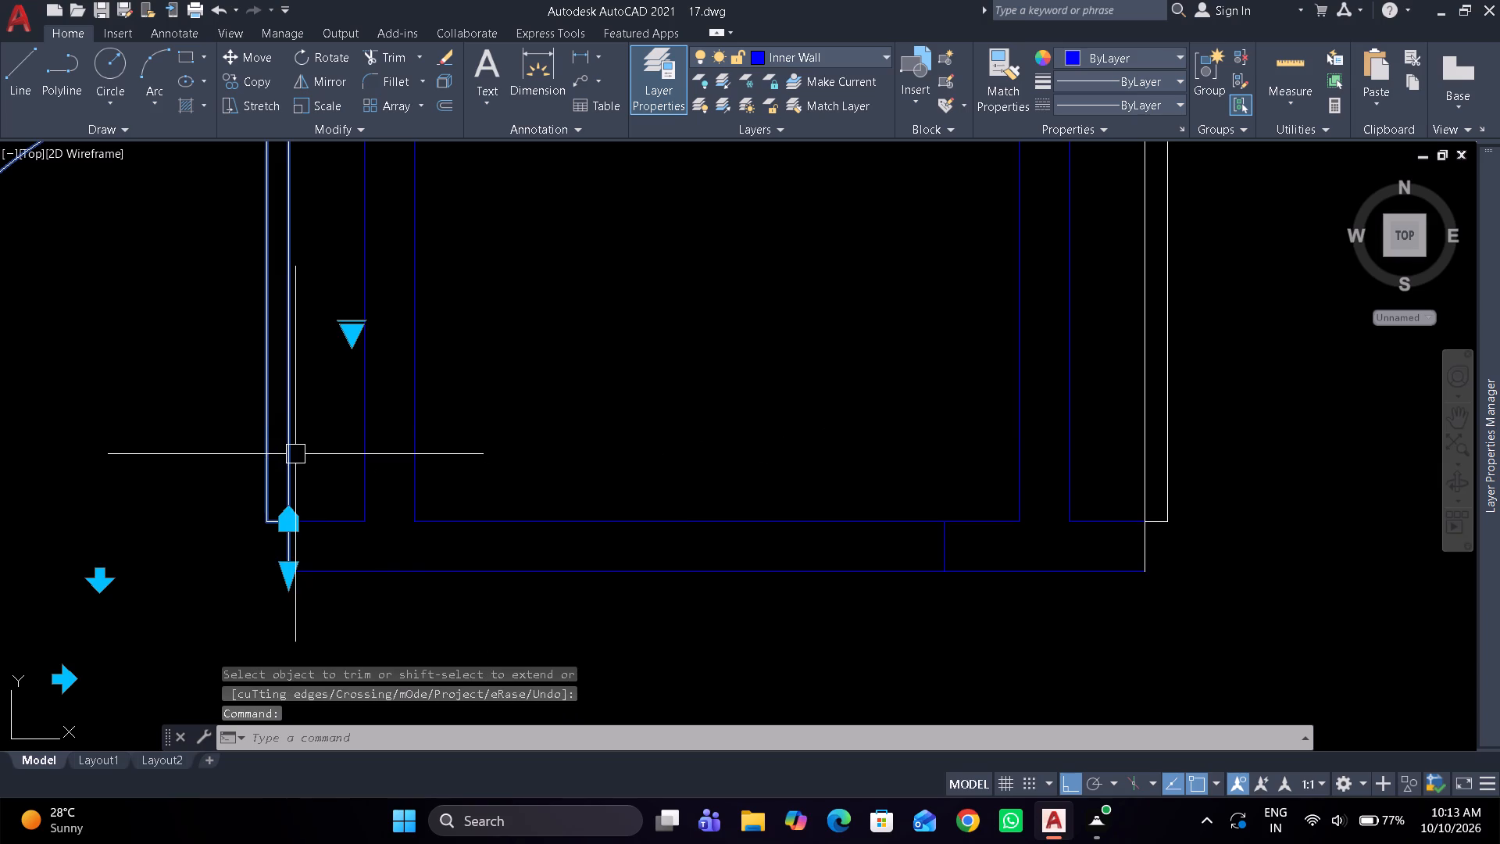
{"action": "type", "text": "co"}
{"action": "key", "text": "space"}
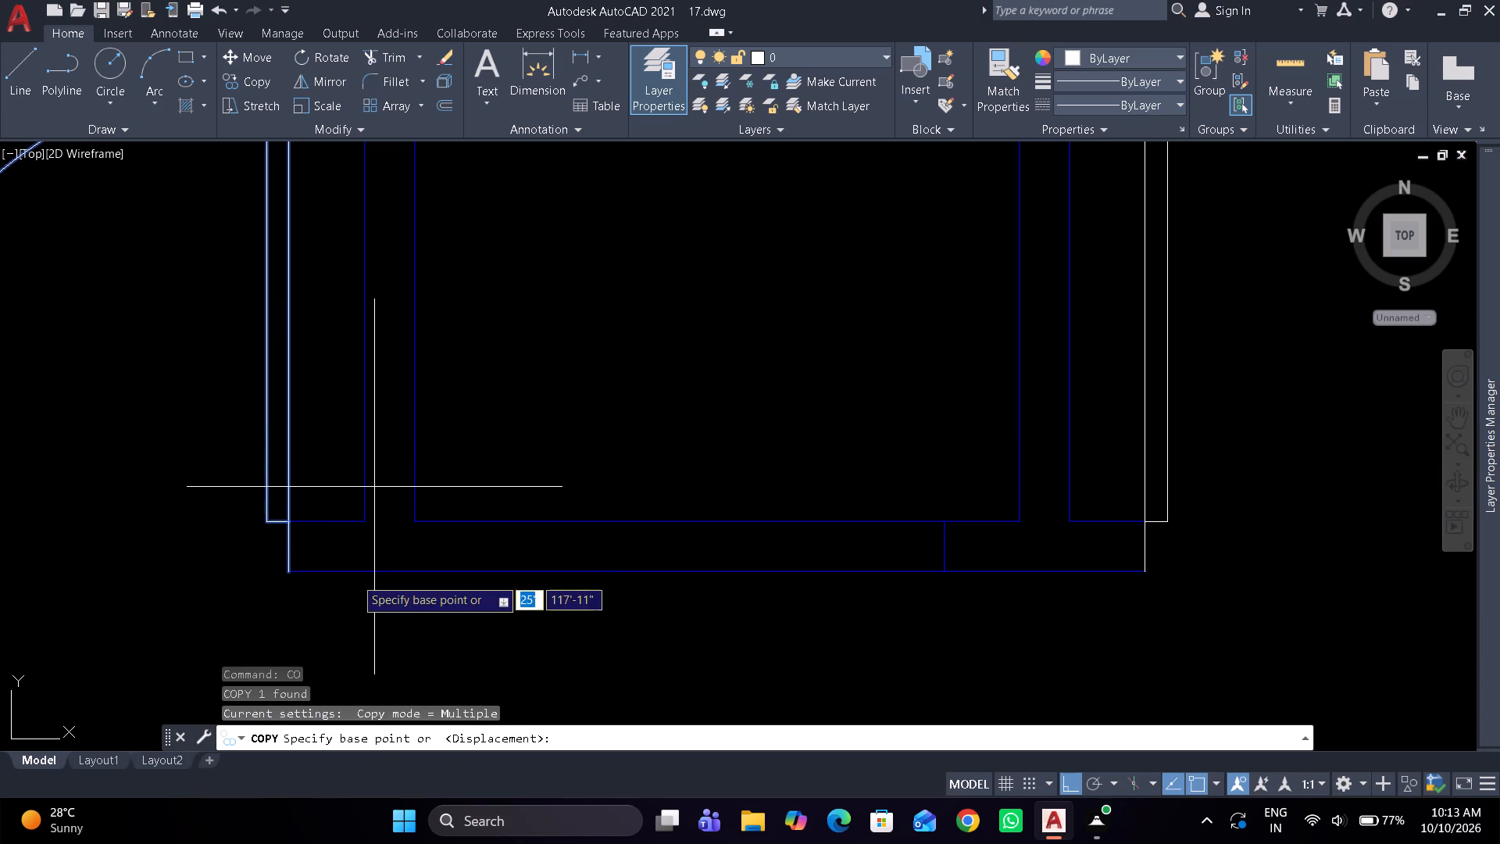
{"action": "left_click", "coordinate": [289, 615]}
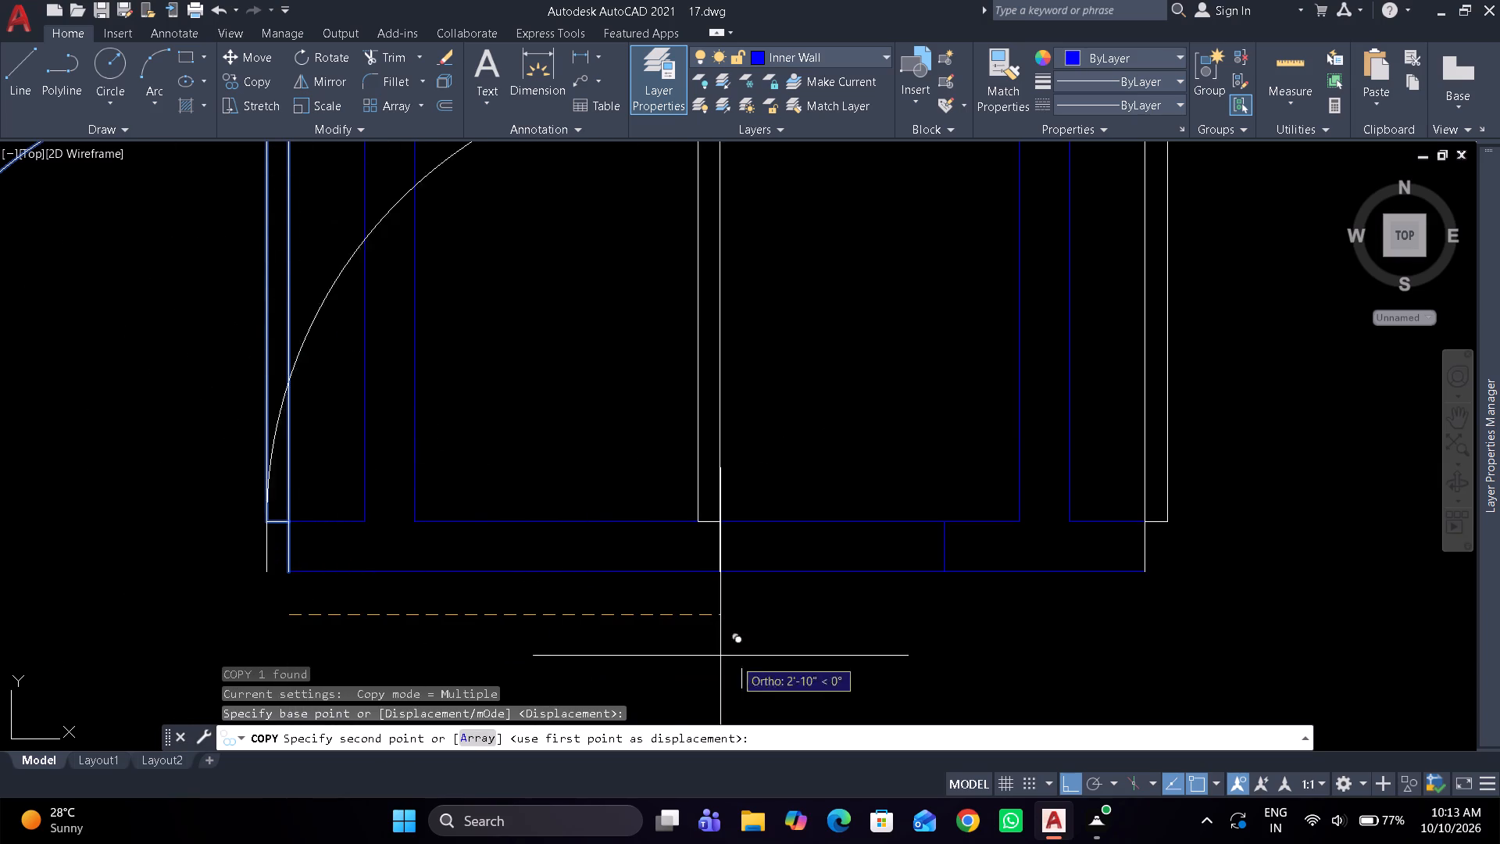
{"action": "left_click", "coordinate": [890, 673]}
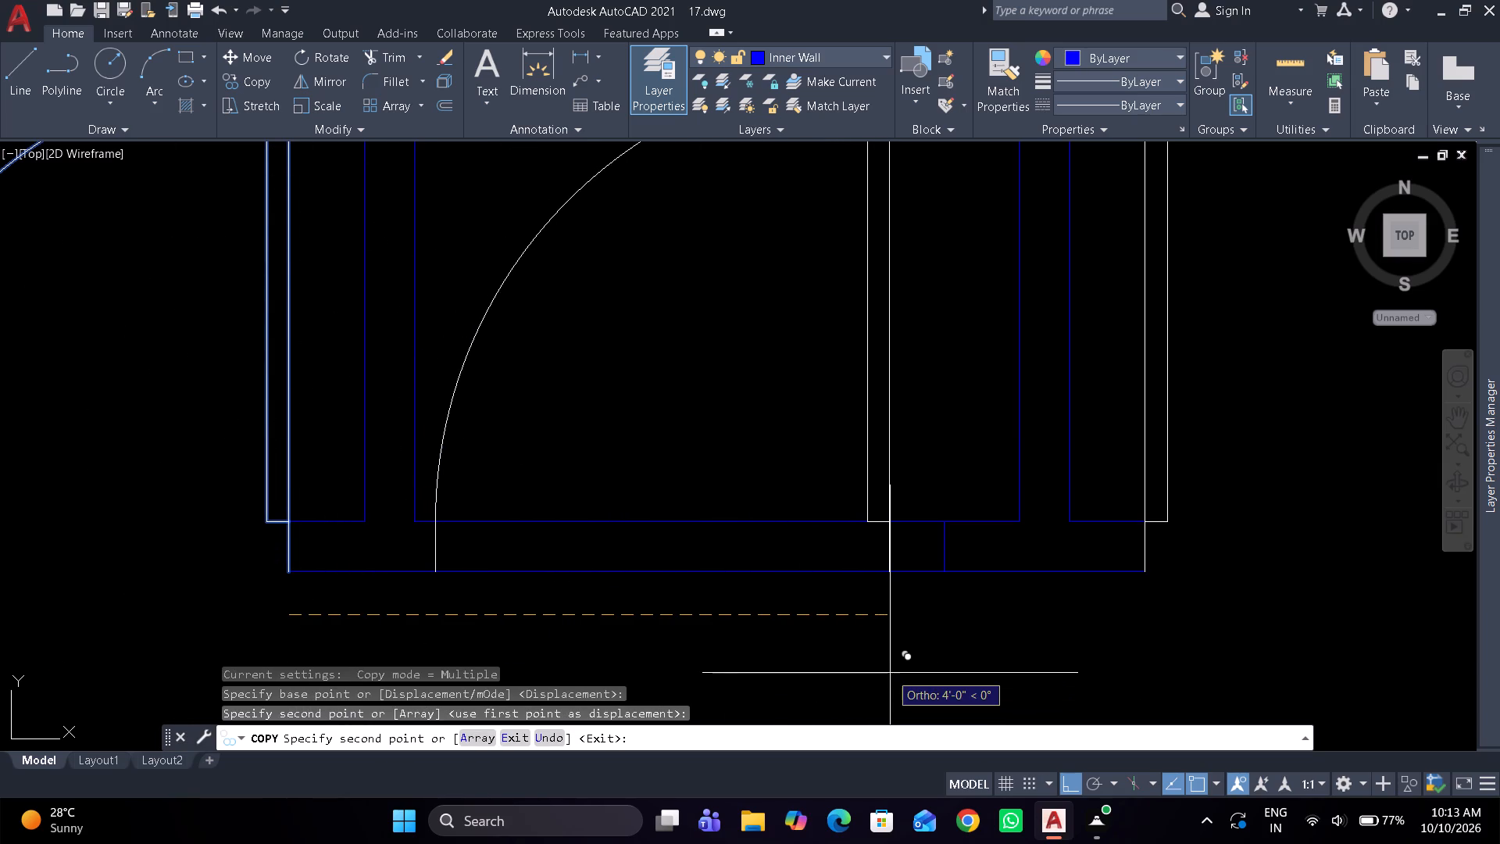
{"action": "key", "text": "space"}
Stretch the copied door block's width to 2'4" from its opening side.
{"action": "left_click", "coordinate": [891, 497]}
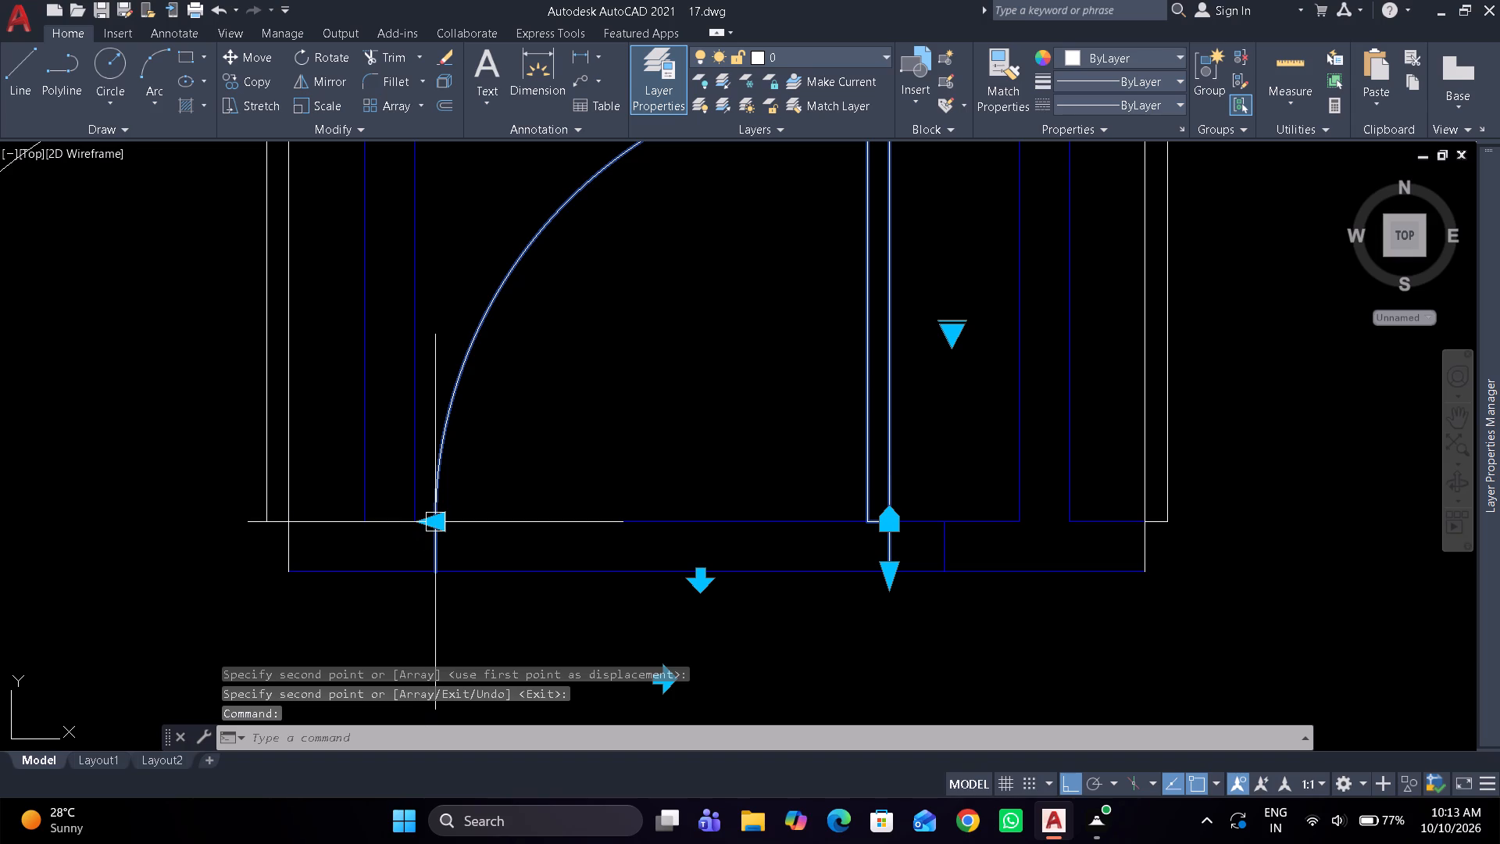
{"action": "left_click", "coordinate": [433, 524]}
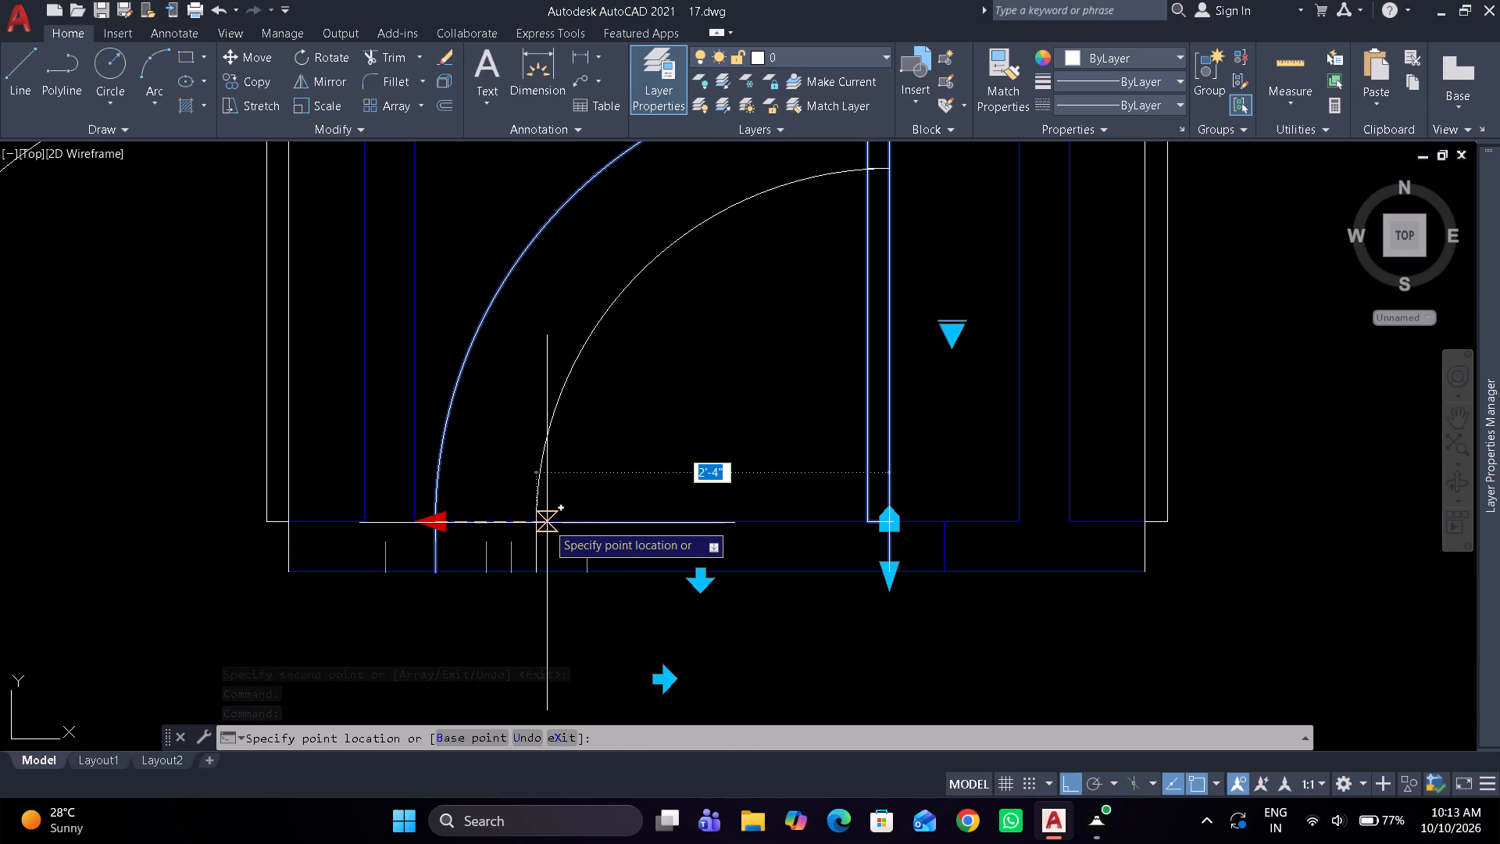
{"action": "left_click", "coordinate": [547, 523]}
{"action": "scroll", "coordinate": [674, 472], "scroll_direction": "down", "scroll_amount": 2}
{"action": "scroll", "coordinate": [674, 472], "scroll_direction": "up", "scroll_amount": 1}
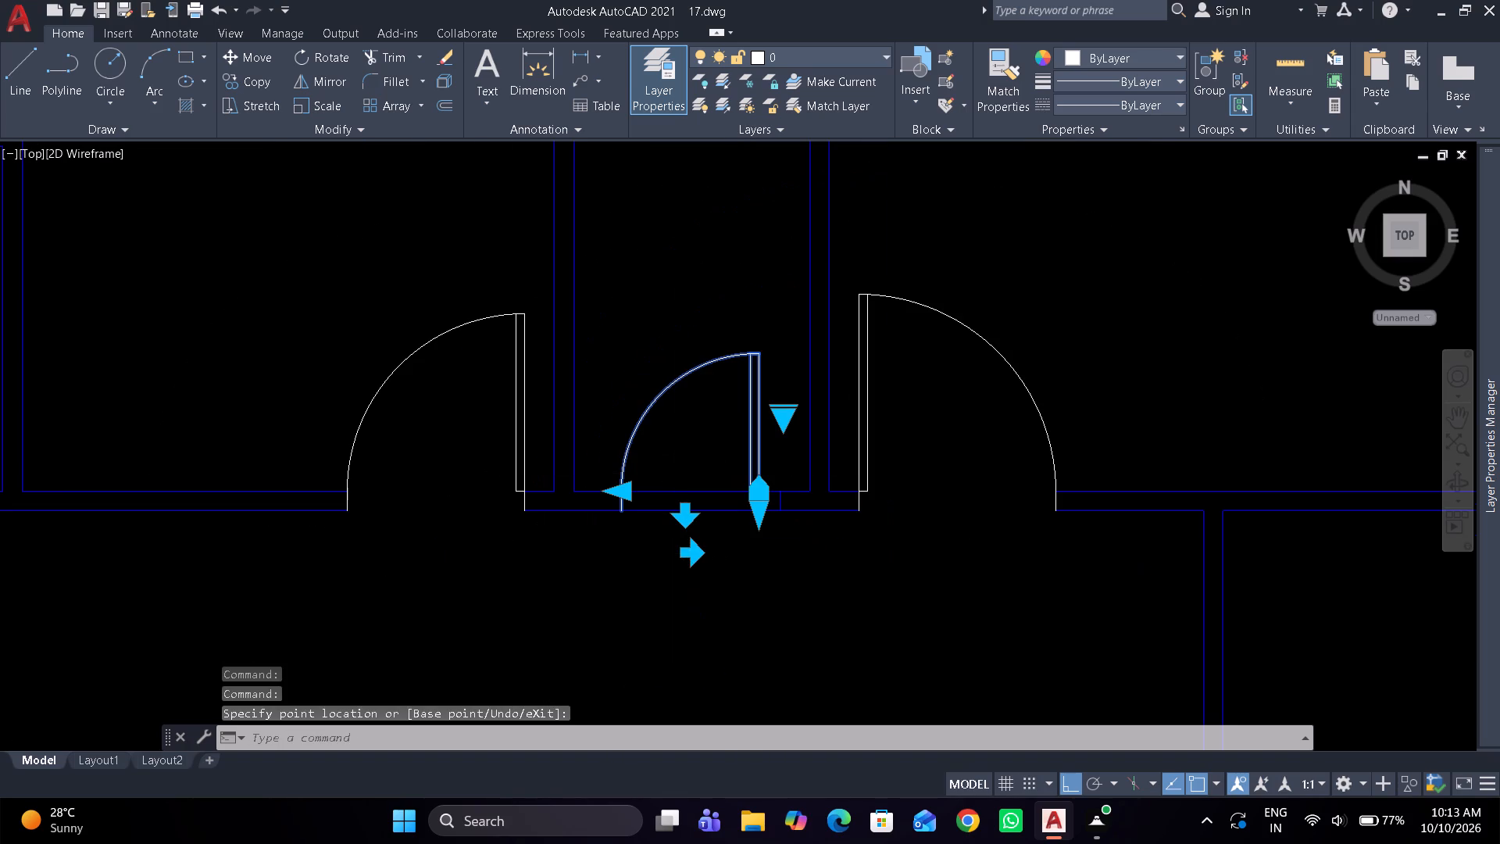
{"action": "key", "text": "Escape"}
Move the 2'4" door so the corner at its hinge side sits on the middle room's new jamb line.
{"action": "left_click_drag", "start_coordinate": [630, 433], "coordinate": [598, 420]}
{"action": "left_click", "coordinate": [598, 418]}
{"action": "key", "text": "m"}
{"action": "key", "text": "space"}
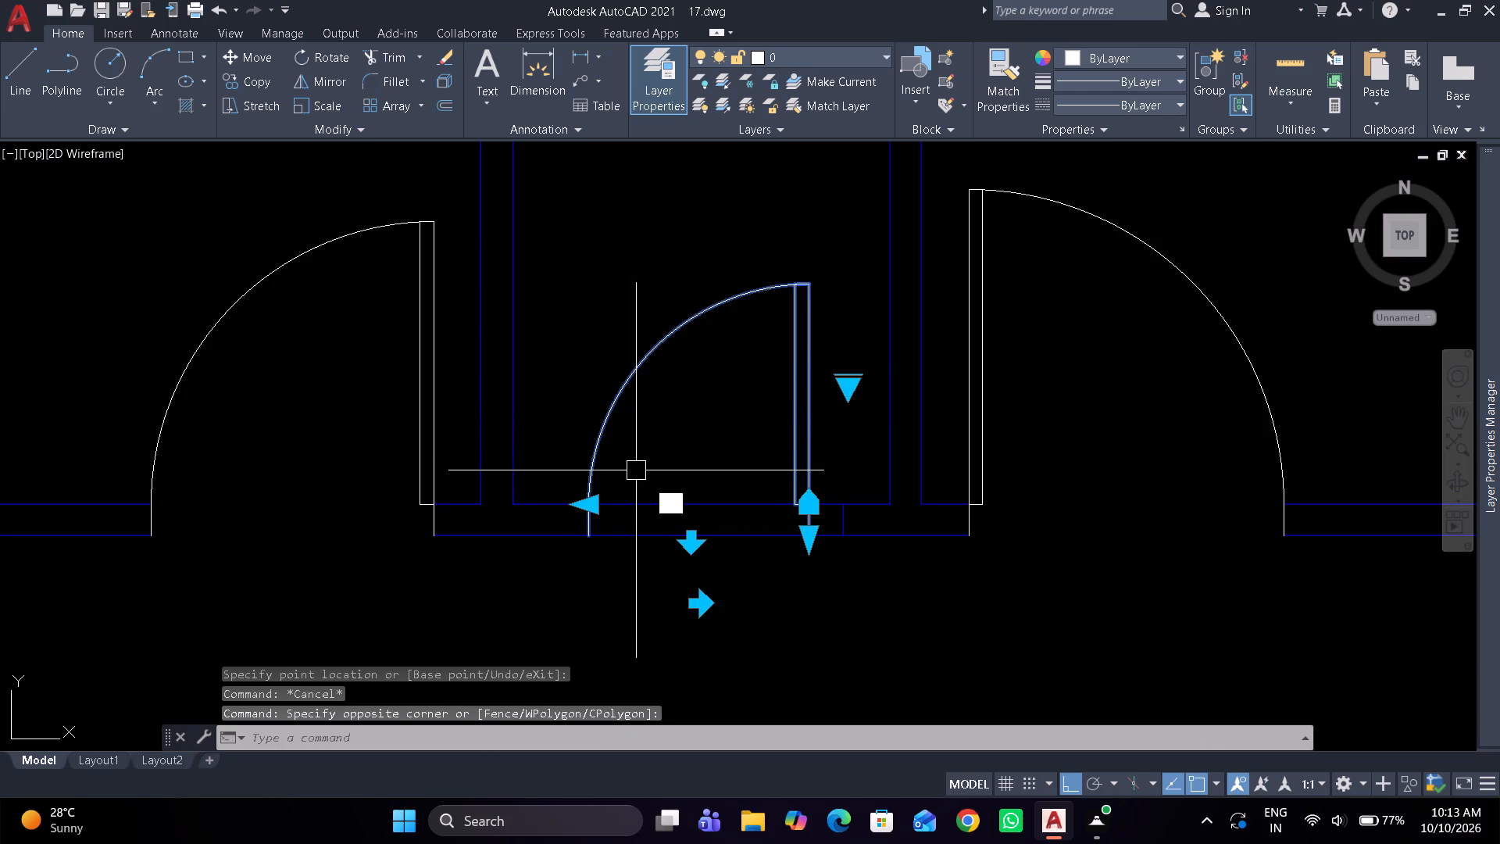
{"action": "scroll", "coordinate": [830, 510], "scroll_direction": "up", "scroll_amount": 1}
{"action": "left_click", "coordinate": [801, 500]}
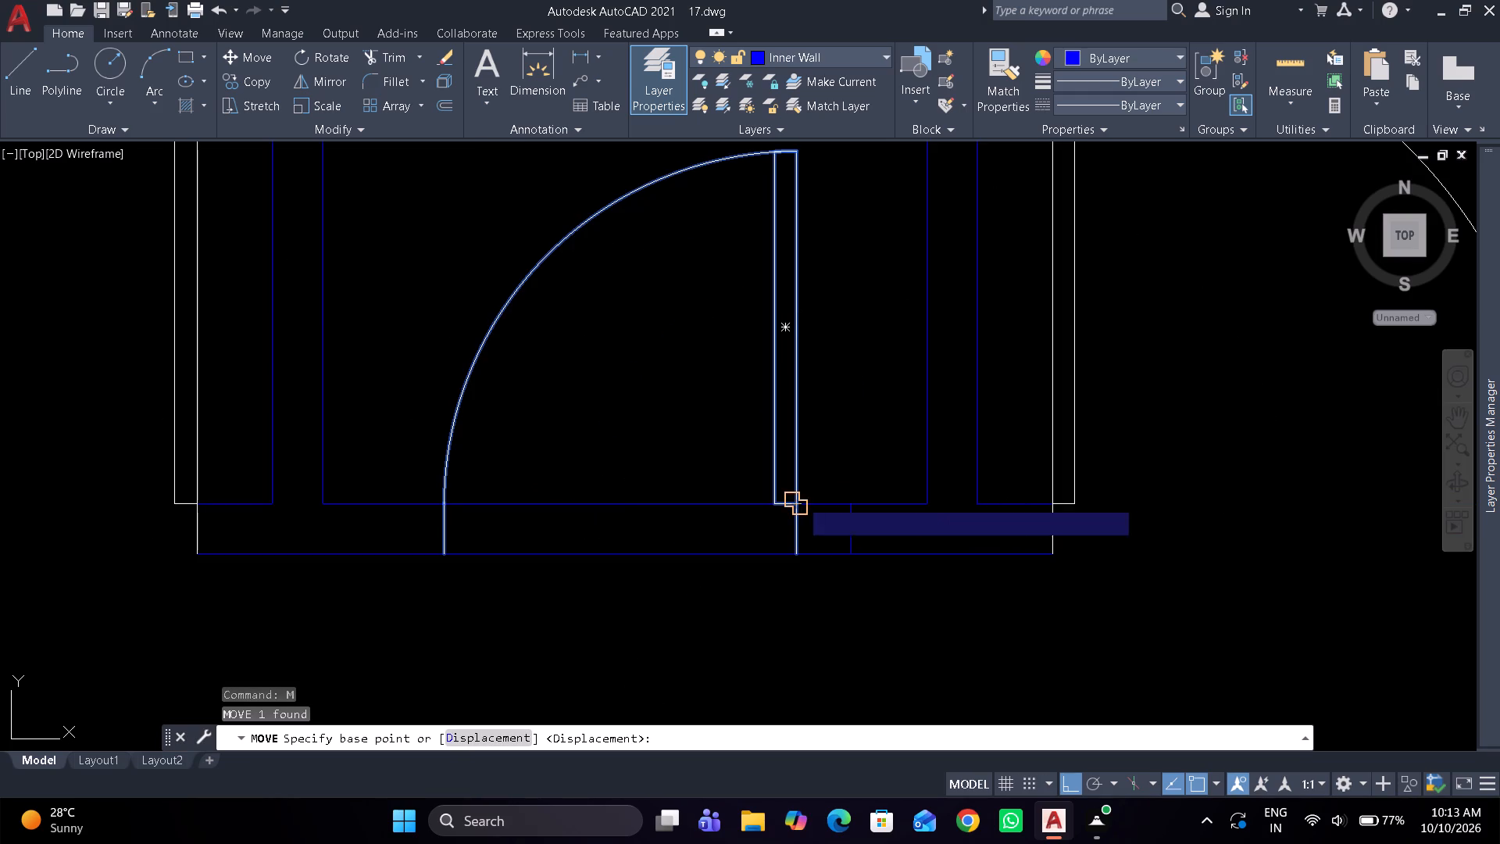
{"action": "left_click", "coordinate": [852, 503]}
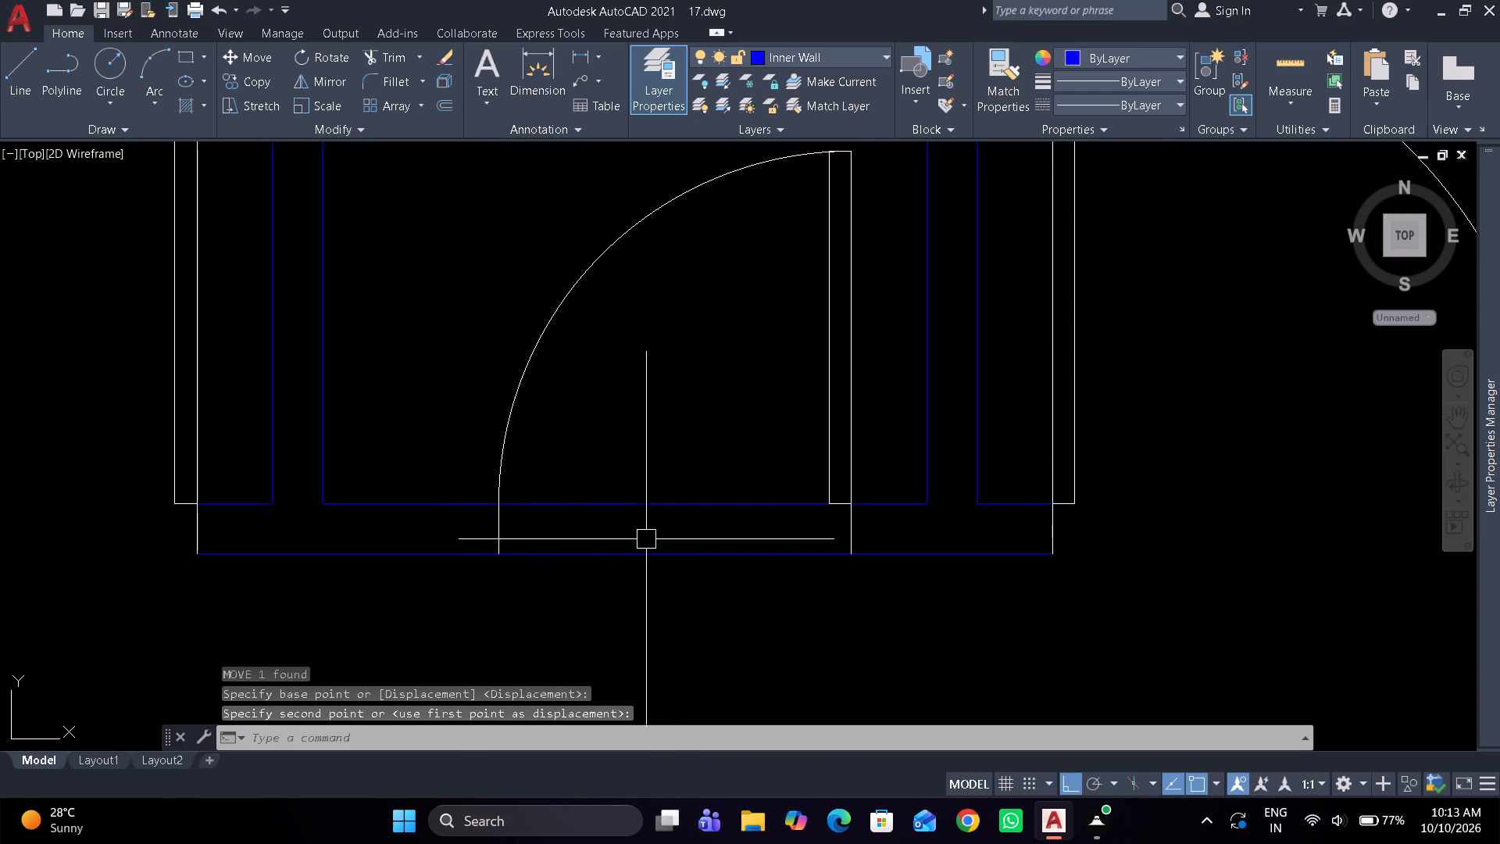
Nudge the 2'4" door slightly to the left, clear of the jamb line.
{"action": "left_click_drag", "start_coordinate": [452, 470], "coordinate": [464, 502]}
{"action": "left_click", "coordinate": [557, 635]}
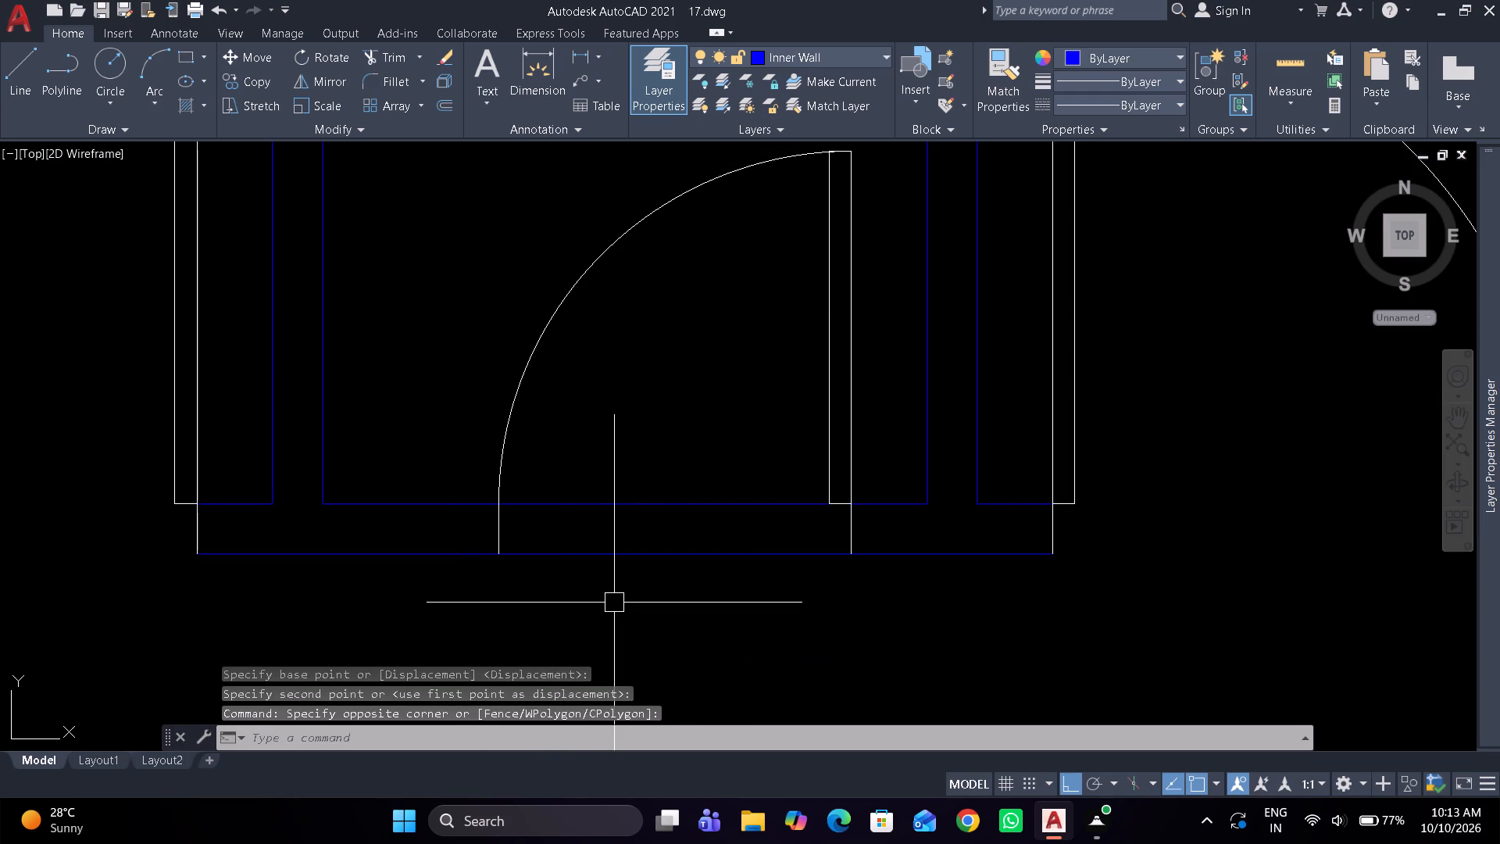
{"action": "left_click_drag", "start_coordinate": [835, 381], "coordinate": [819, 381]}
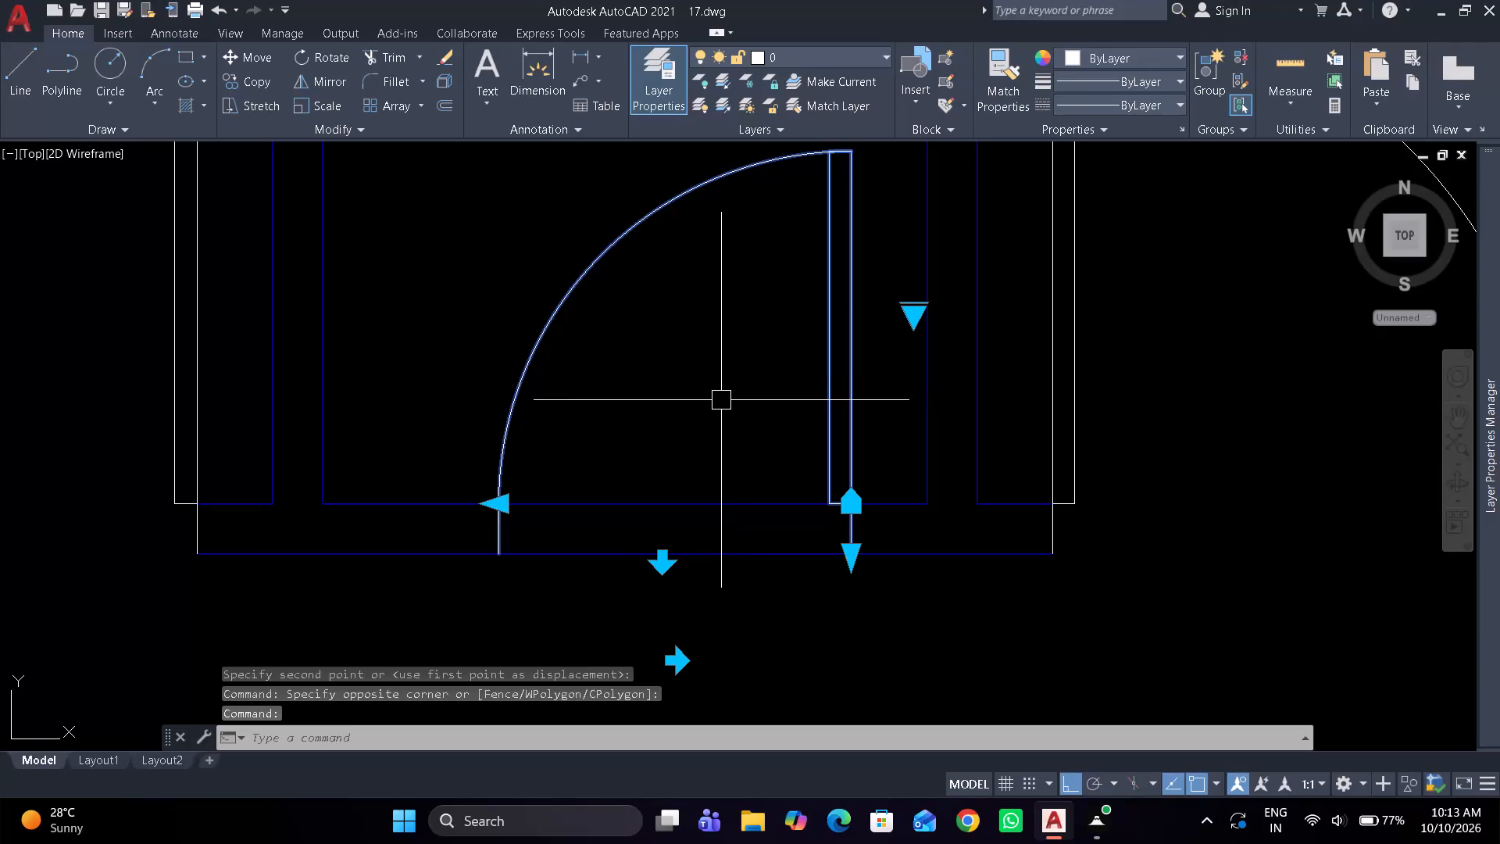
{"action": "key", "text": "ctrl+Left"}
{"action": "key", "text": "ctrl+Left"}
{"action": "key", "text": "ctrl+Left"}
{"action": "key", "text": "ctrl+Left"}
{"action": "key", "text": "ctrl+Left"}
{"action": "key", "text": "ctrl+Left"}
{"action": "key", "text": "ctrl+Left"}
{"action": "key", "text": "Escape"}
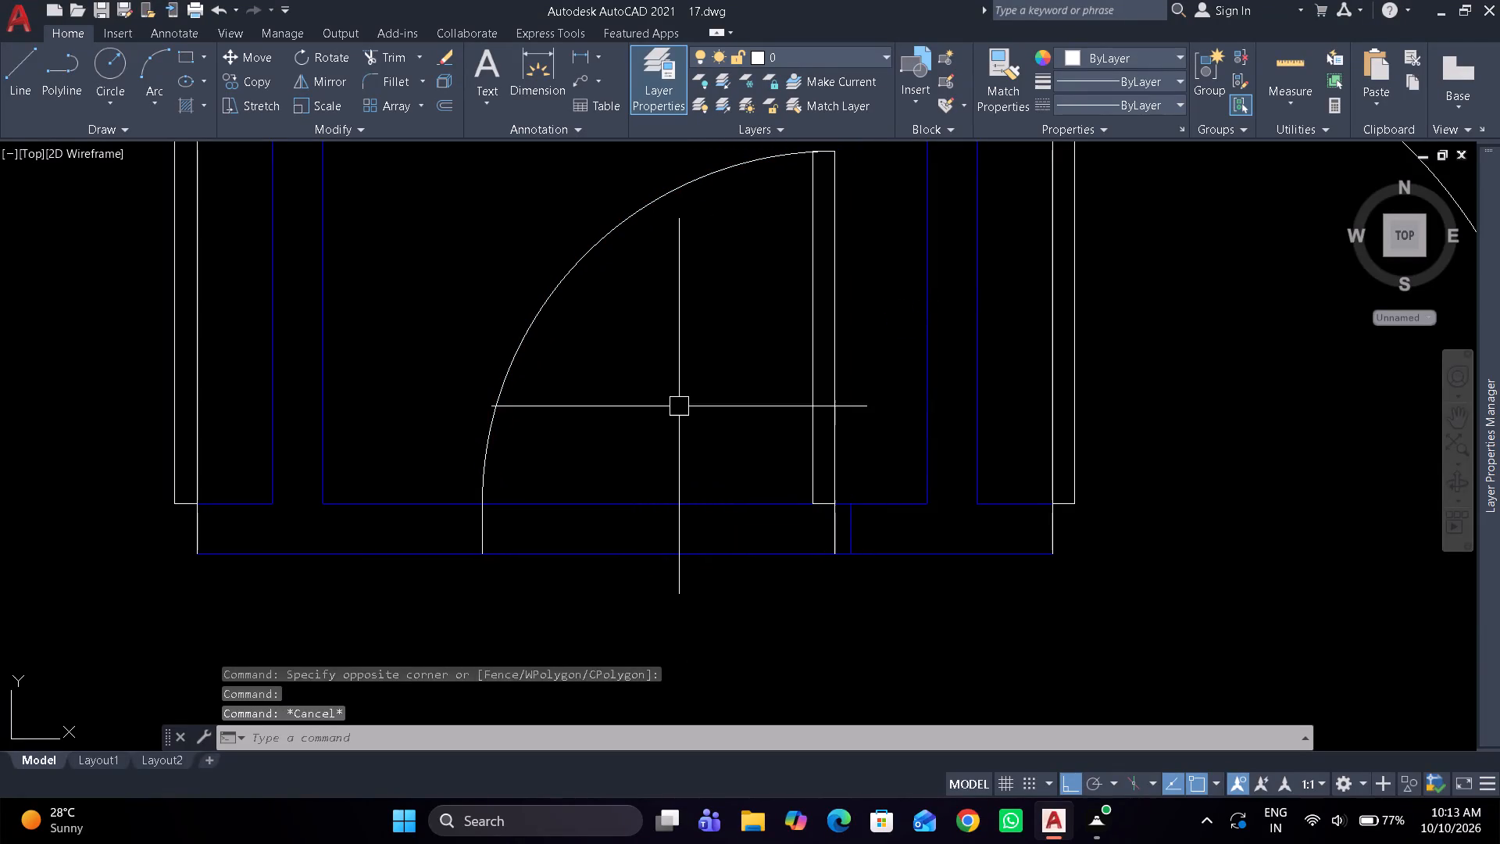
{"action": "key", "text": "Escape"}
{"action": "key", "text": "Escape"}
{"action": "key", "text": "Escape"}
Offset the middle room's jamb line 2'4" to the left to mark the other side of the door opening.
{"action": "type", "text": "o 2"}
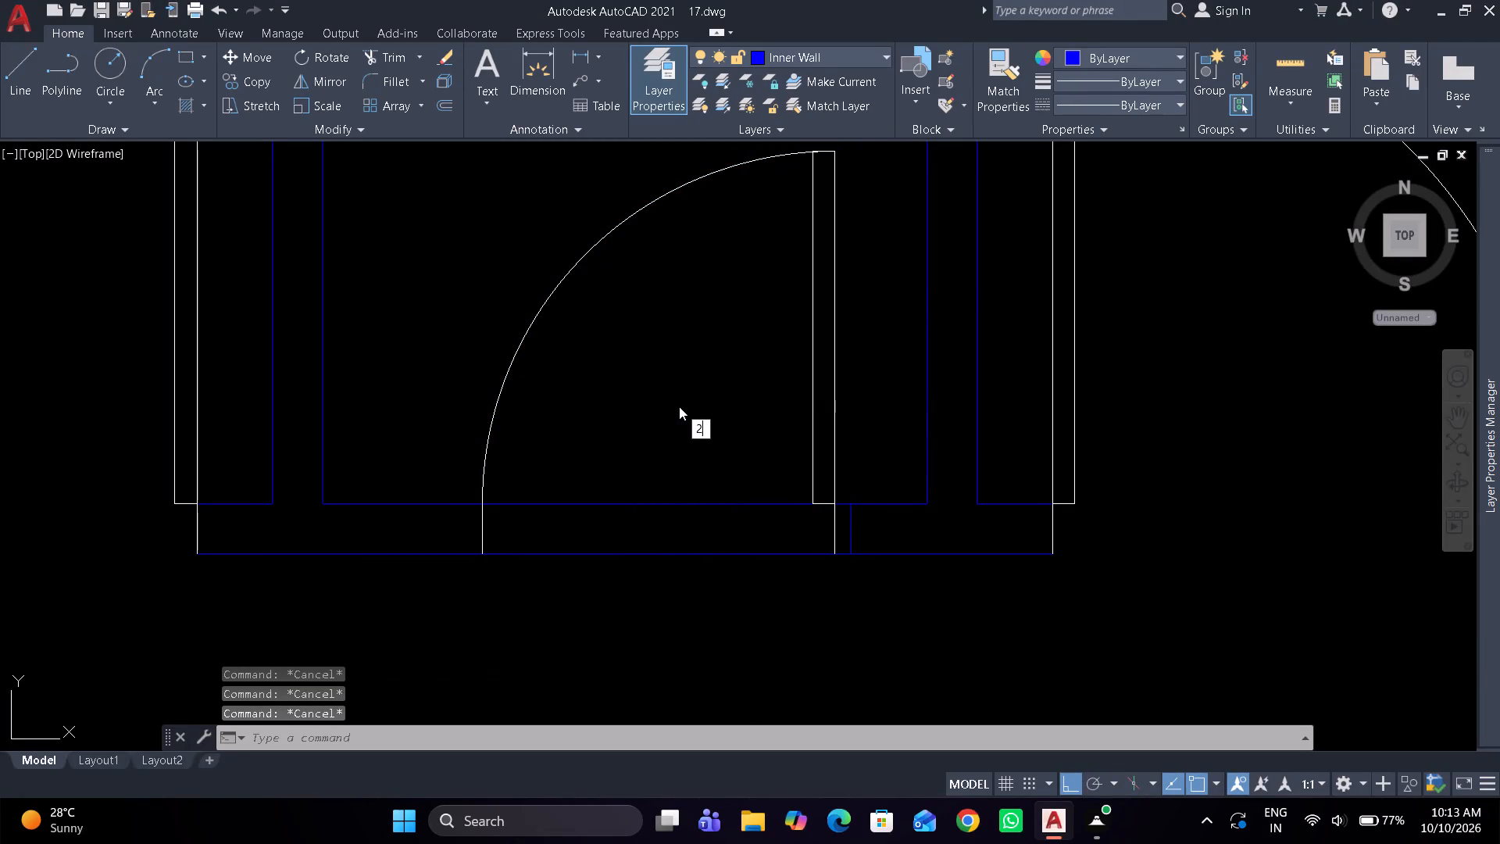
{"action": "key", "text": "apostrophe"}
{"action": "key", "text": "4"}
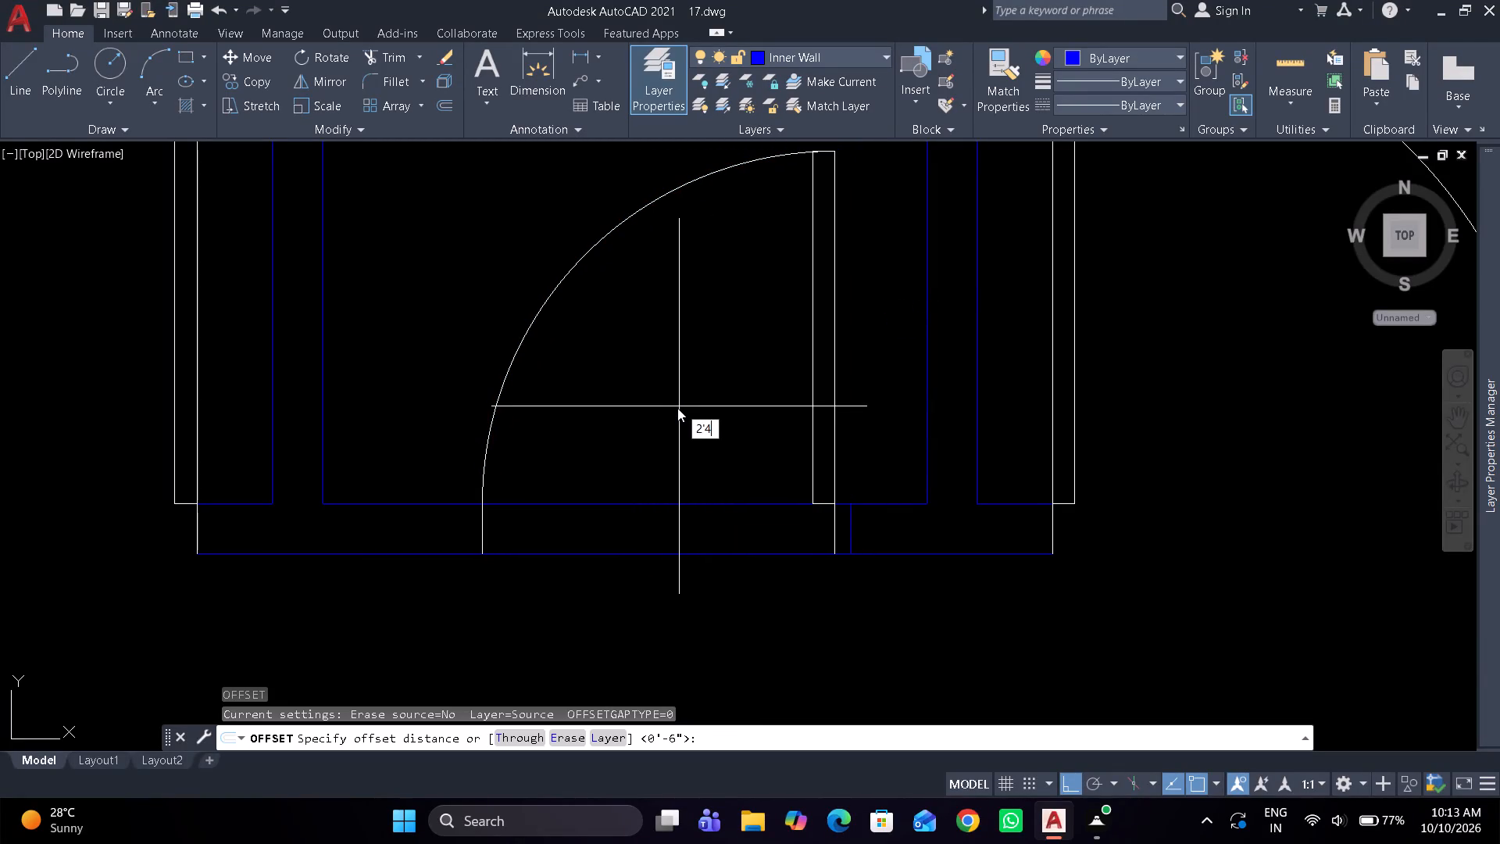
{"action": "key", "text": "shift+quotedbl"}
{"action": "key", "text": "Return"}
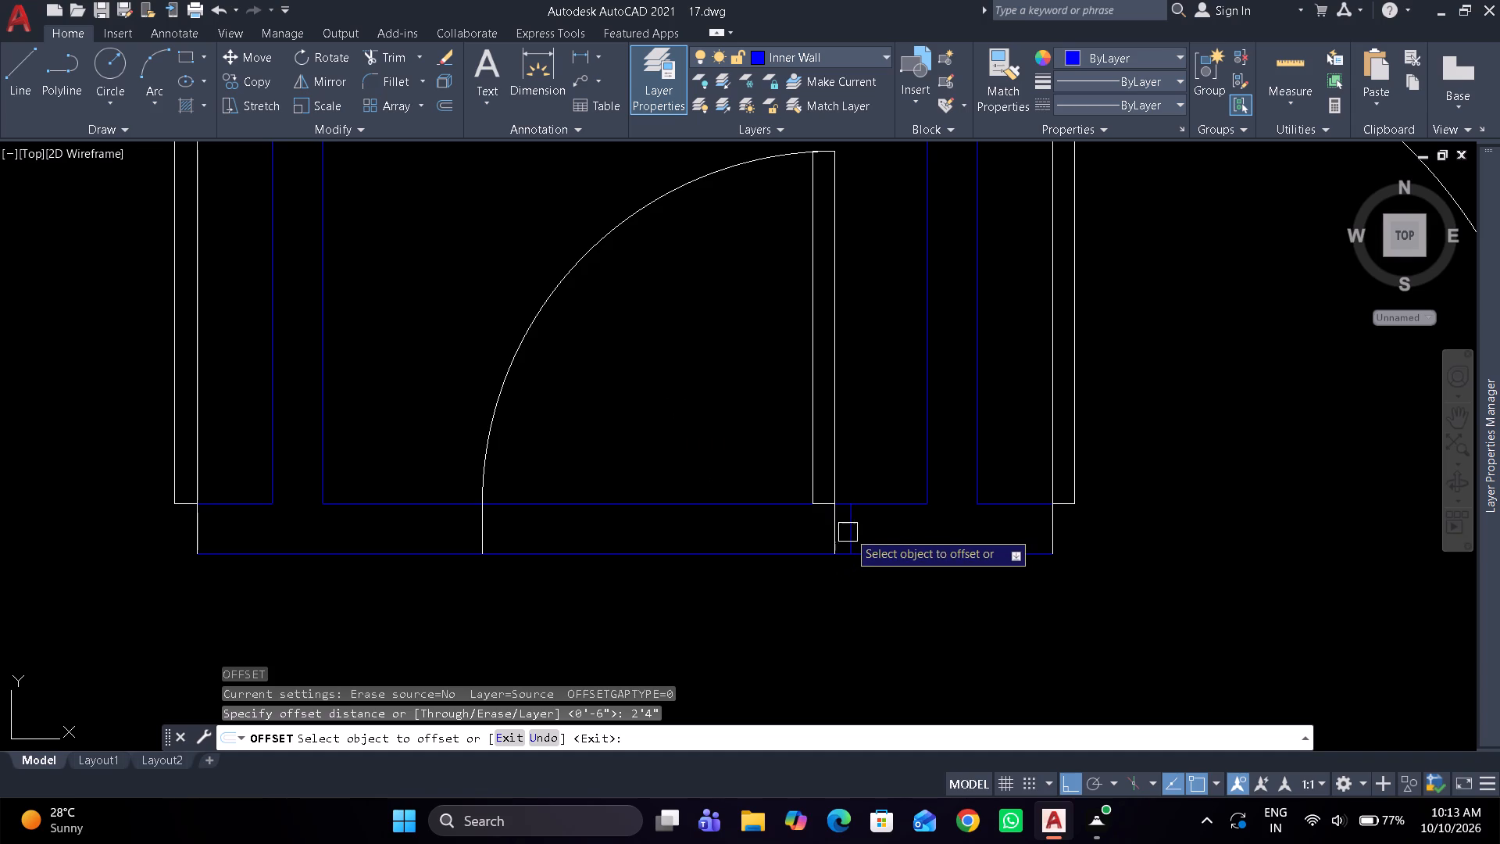
{"action": "left_click", "coordinate": [854, 525]}
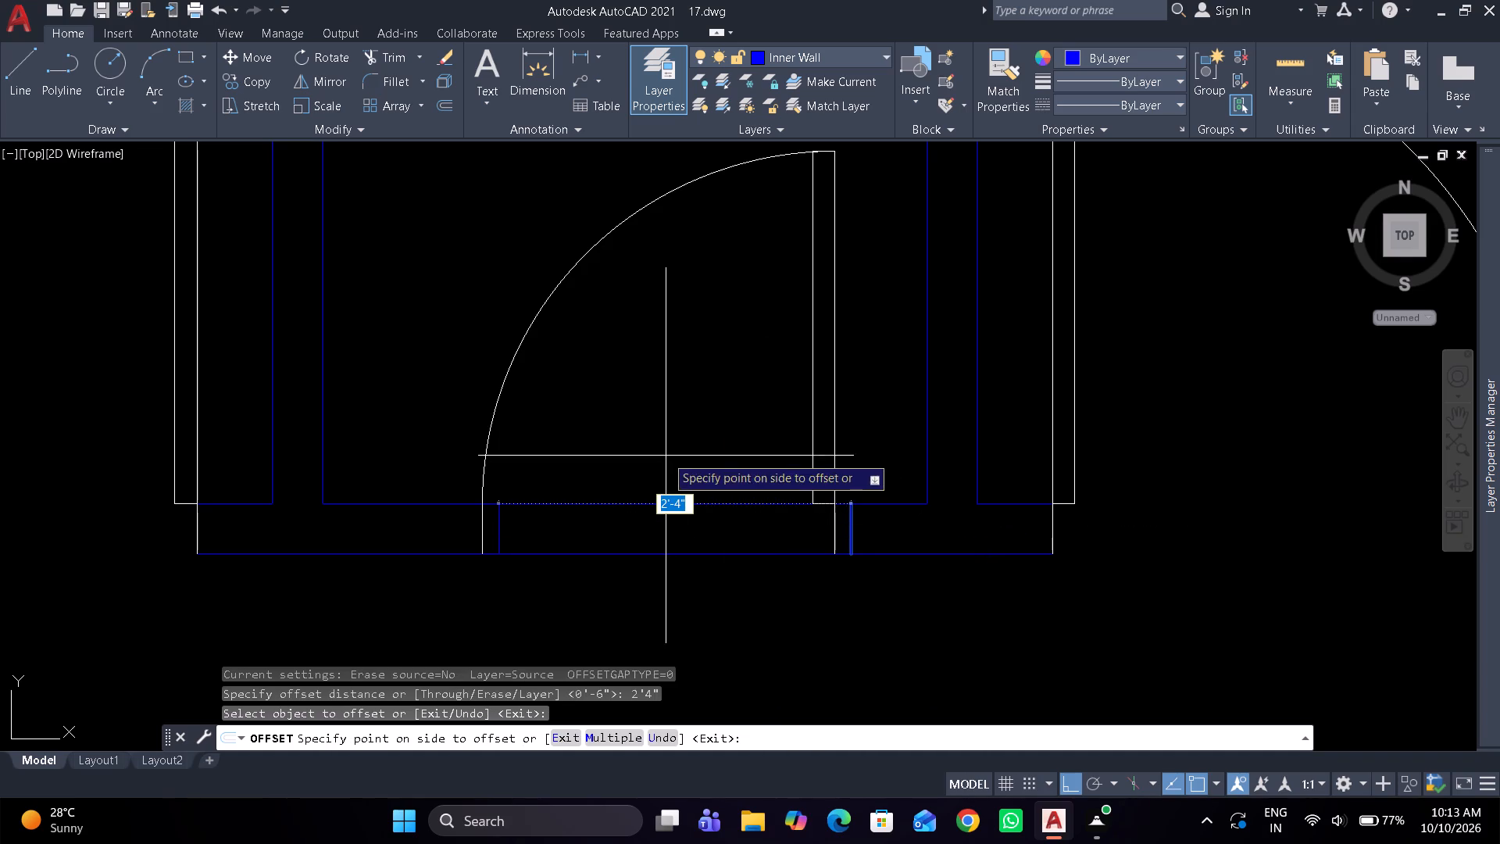
{"action": "left_click", "coordinate": [666, 456]}
{"action": "key", "text": "space"}
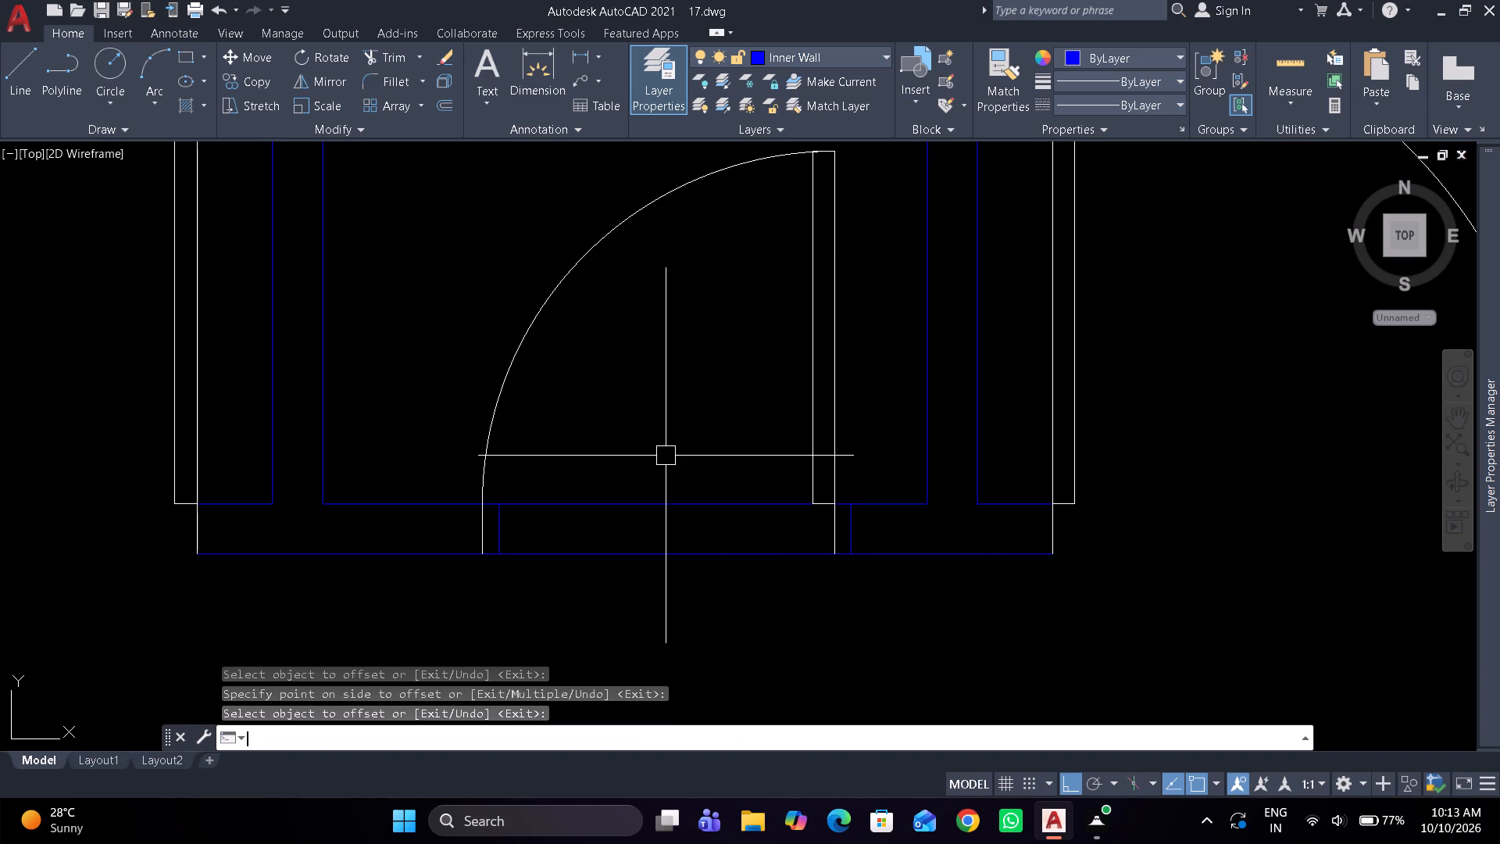
Move the 2'4" door so its hinge-side corner sits on the right jamb line of the middle room's opening.
{"action": "left_click", "coordinate": [814, 412]}
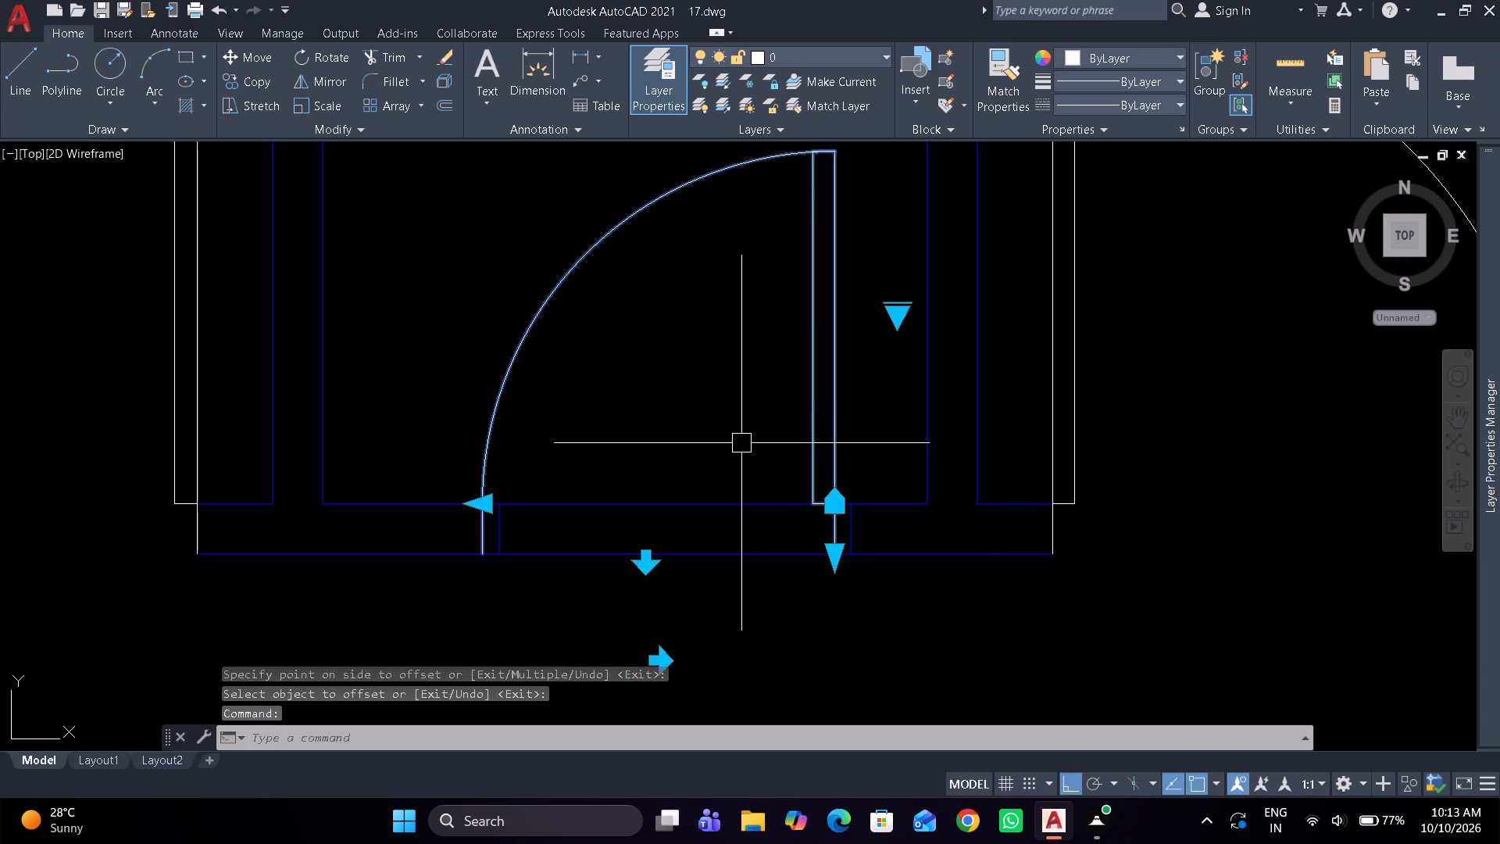
{"action": "type", "text": "m"}
{"action": "key", "text": "space"}
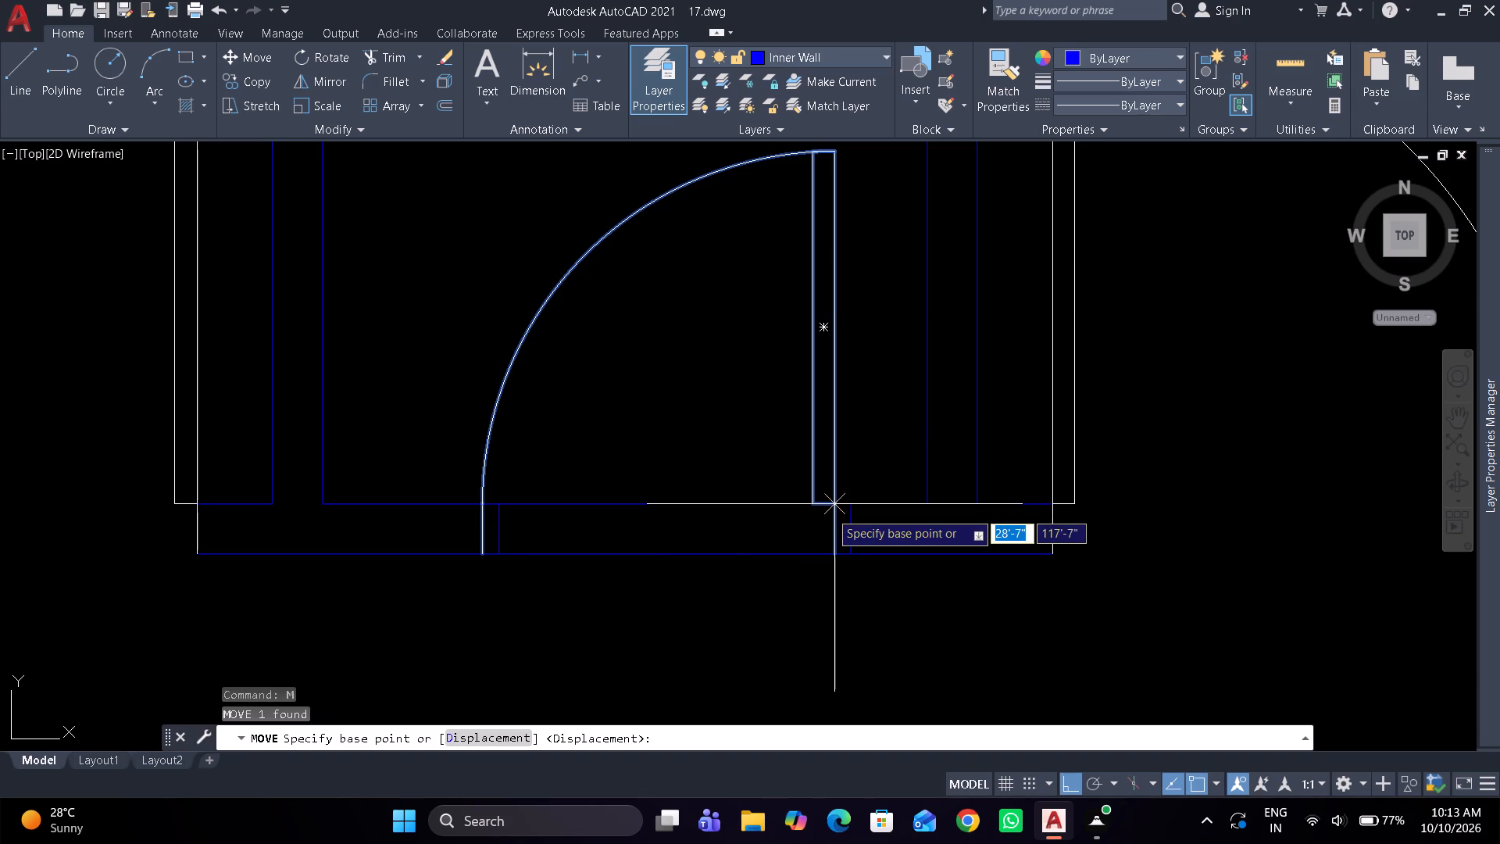
{"action": "left_click", "coordinate": [833, 509]}
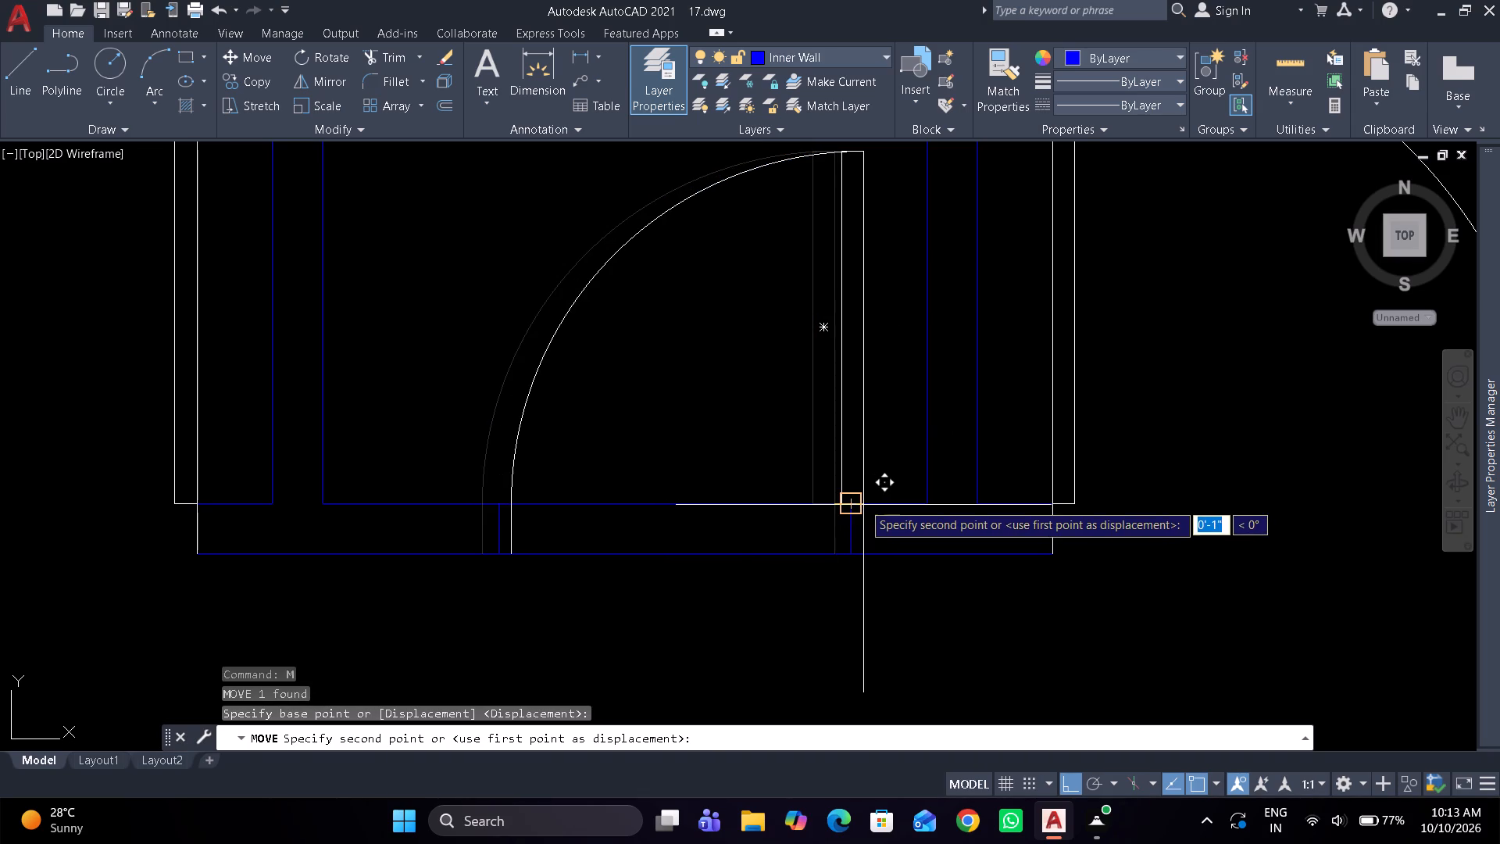
{"action": "left_click", "coordinate": [857, 502]}
Trim both partition lines across the middle room's 2'4" opening, including the leftover piece under the door leaf.
{"action": "type", "text": "tr"}
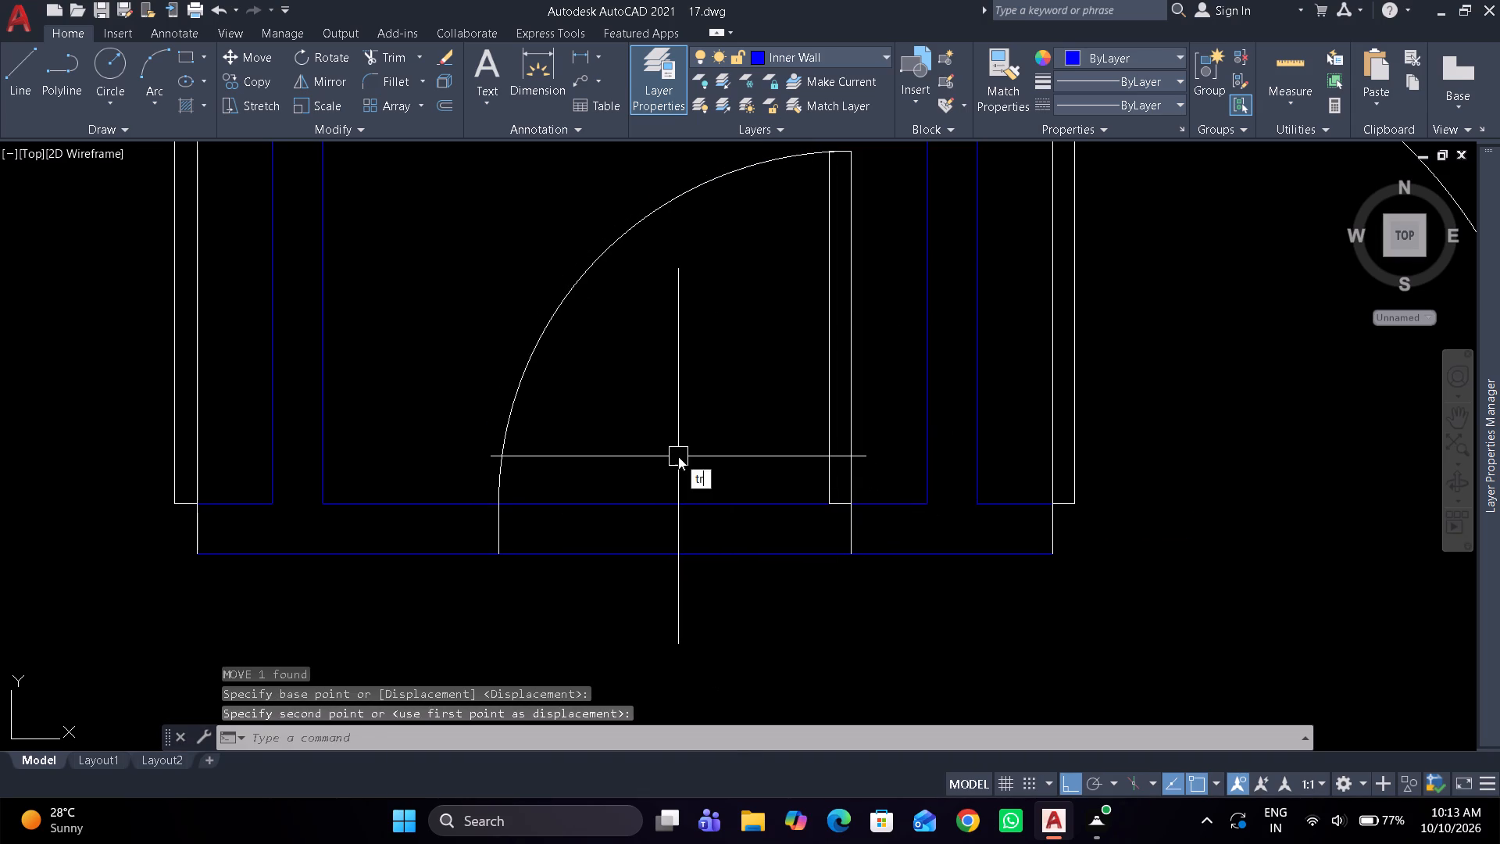
{"action": "key", "text": "space"}
{"action": "left_click_drag", "start_coordinate": [678, 448], "coordinate": [675, 586]}
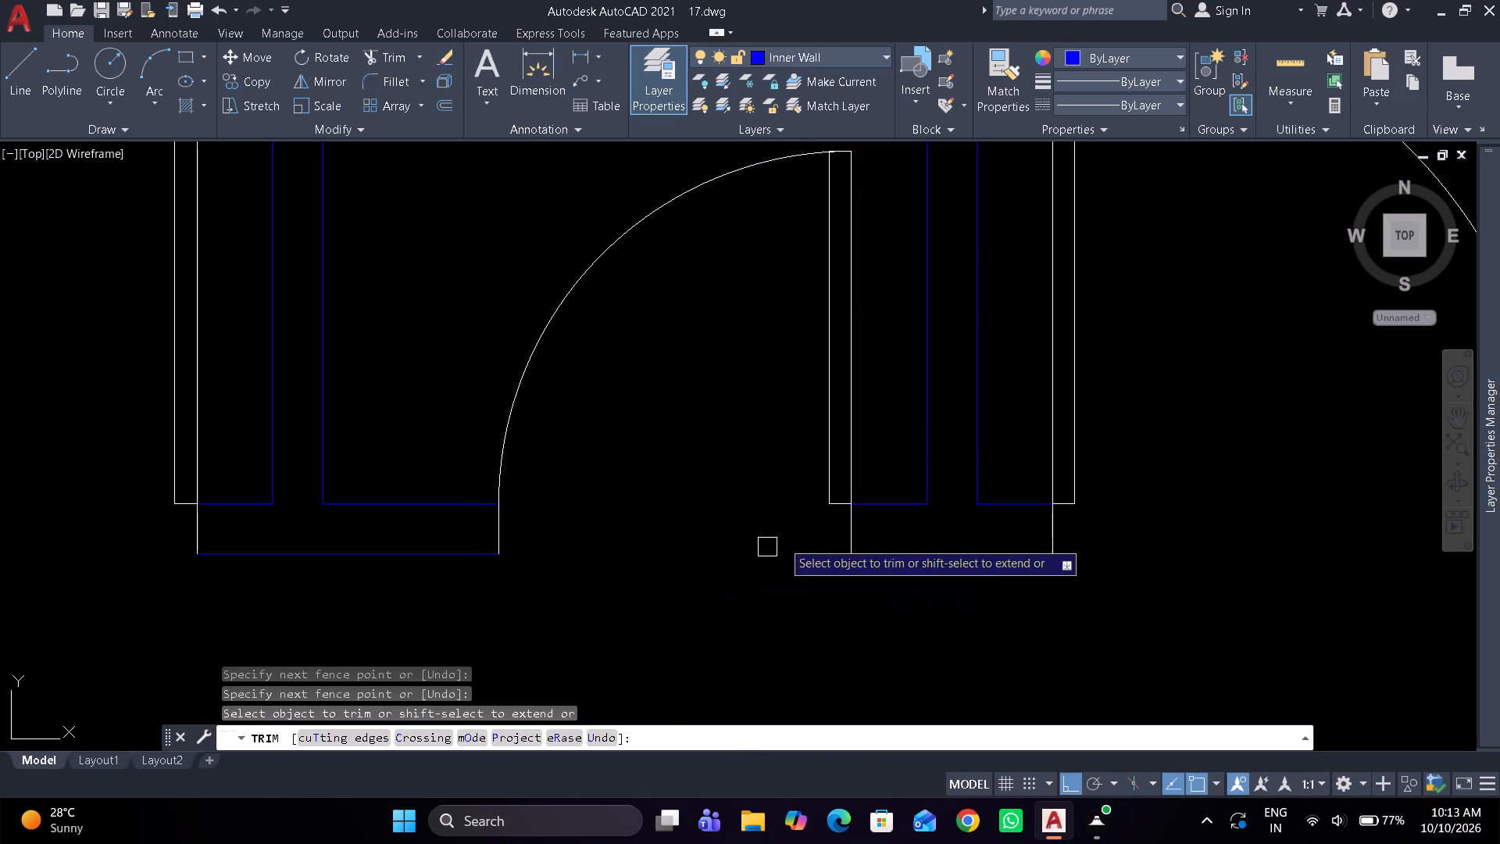
{"action": "scroll", "coordinate": [842, 513], "scroll_direction": "up", "scroll_amount": 2}
{"action": "left_click", "coordinate": [835, 495]}
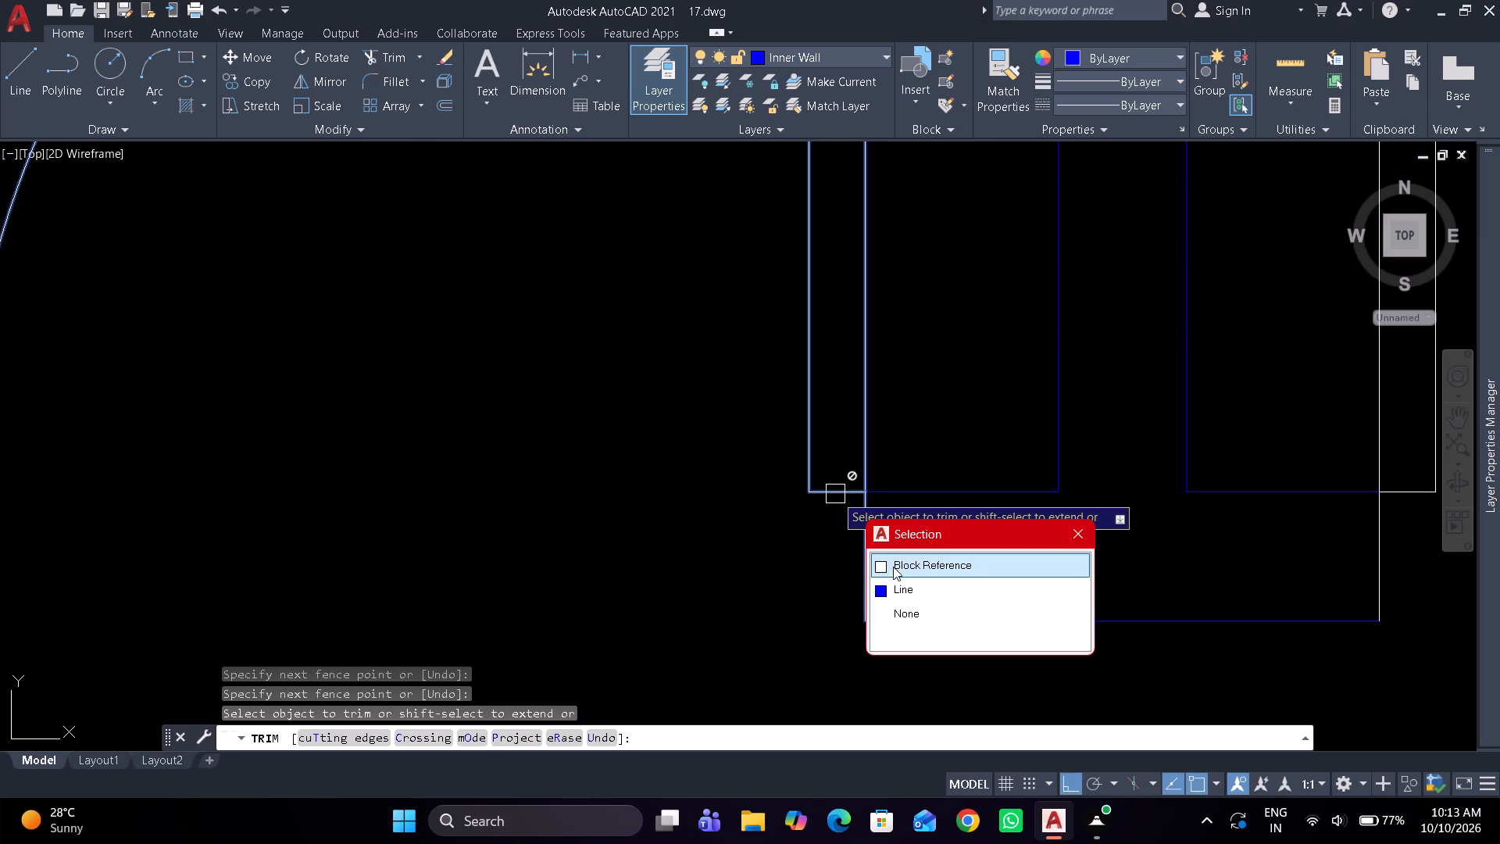
{"action": "left_click", "coordinate": [902, 584]}
{"action": "scroll", "coordinate": [636, 489], "scroll_direction": "down", "scroll_amount": 4}
{"action": "key", "text": "space"}
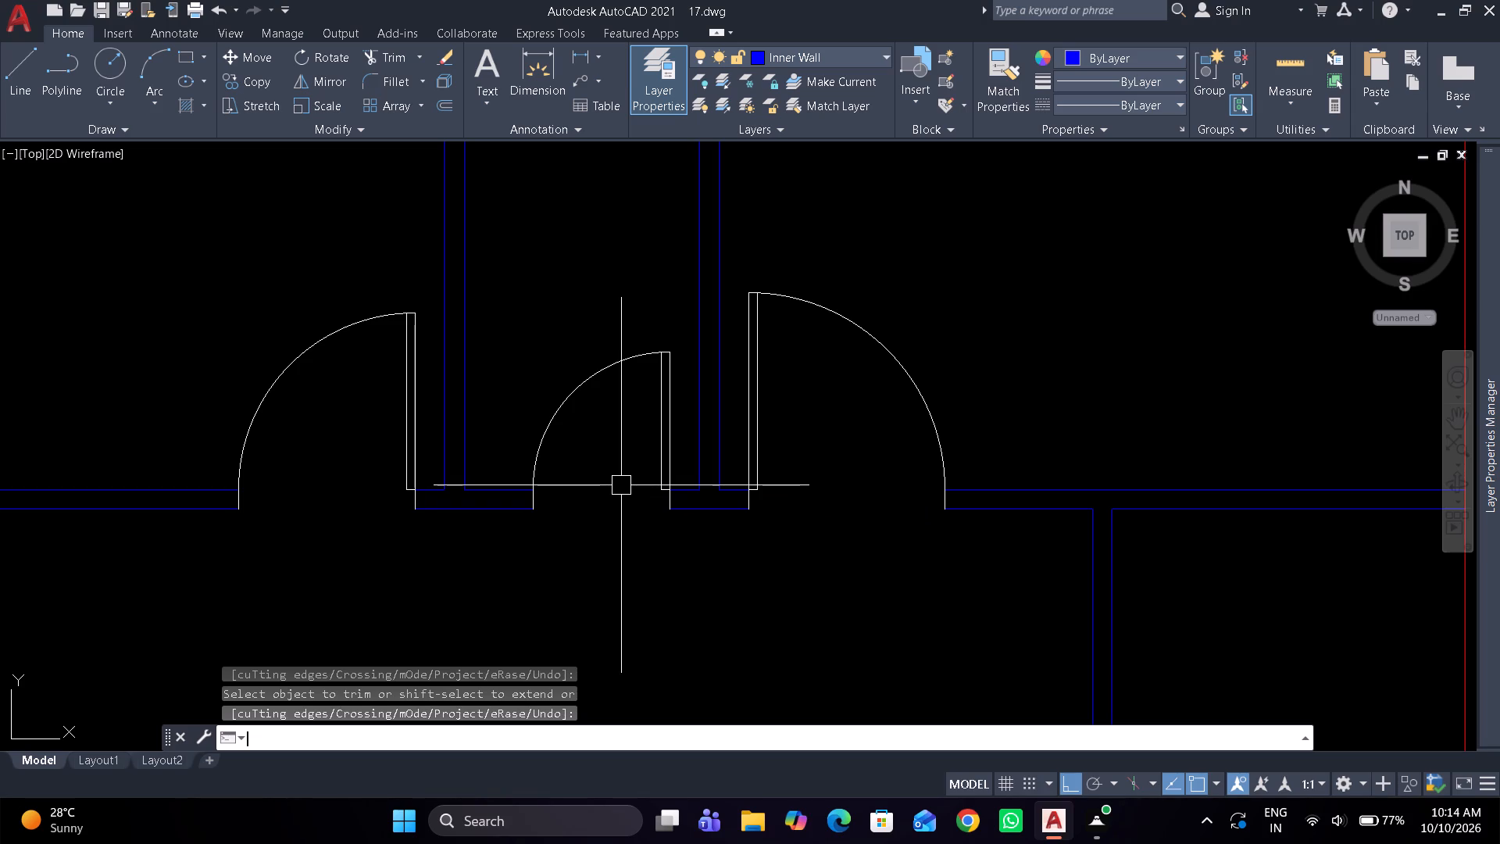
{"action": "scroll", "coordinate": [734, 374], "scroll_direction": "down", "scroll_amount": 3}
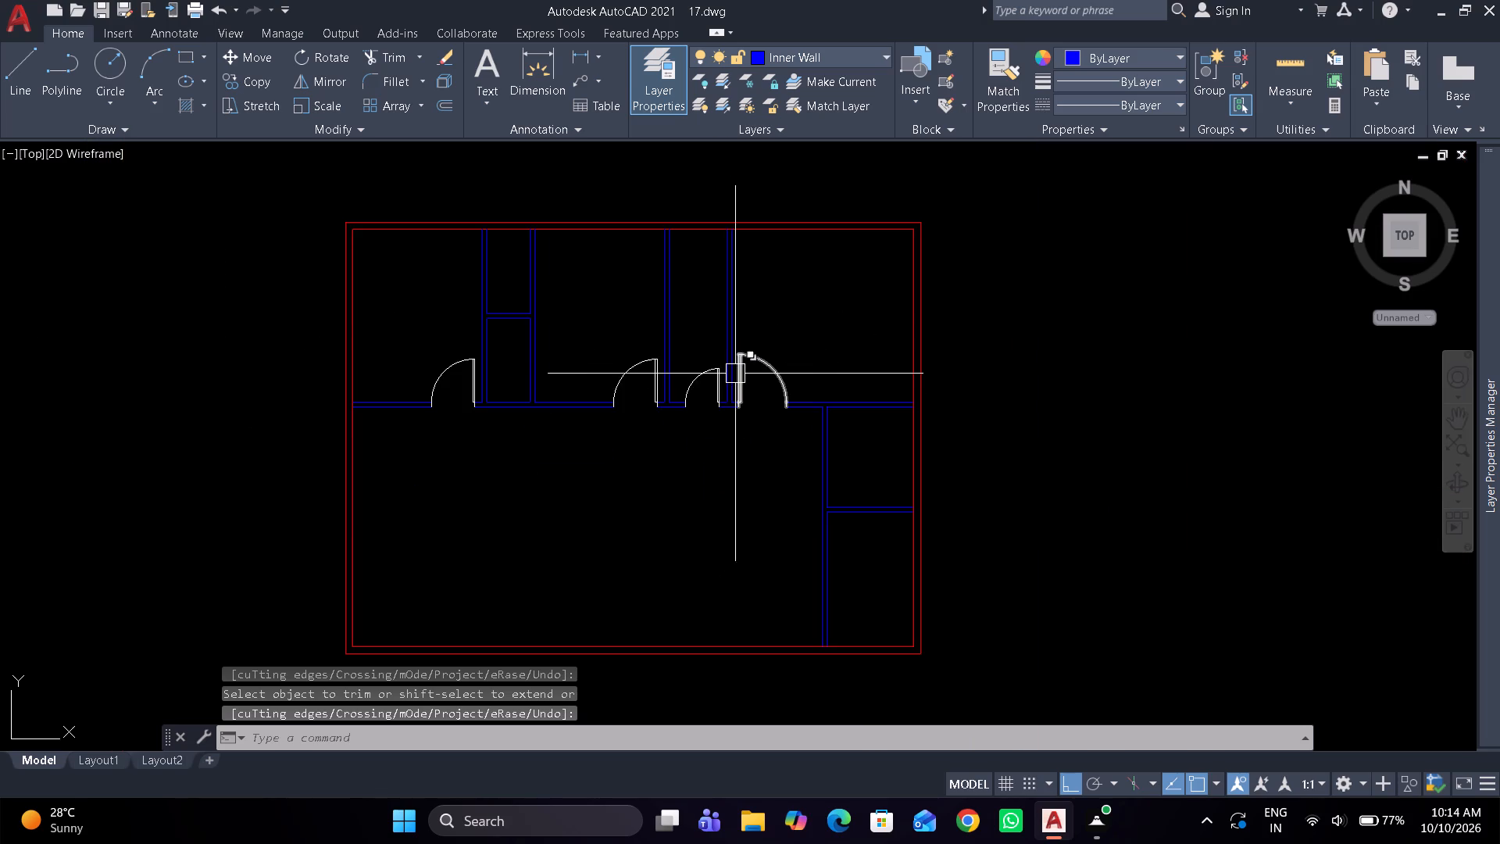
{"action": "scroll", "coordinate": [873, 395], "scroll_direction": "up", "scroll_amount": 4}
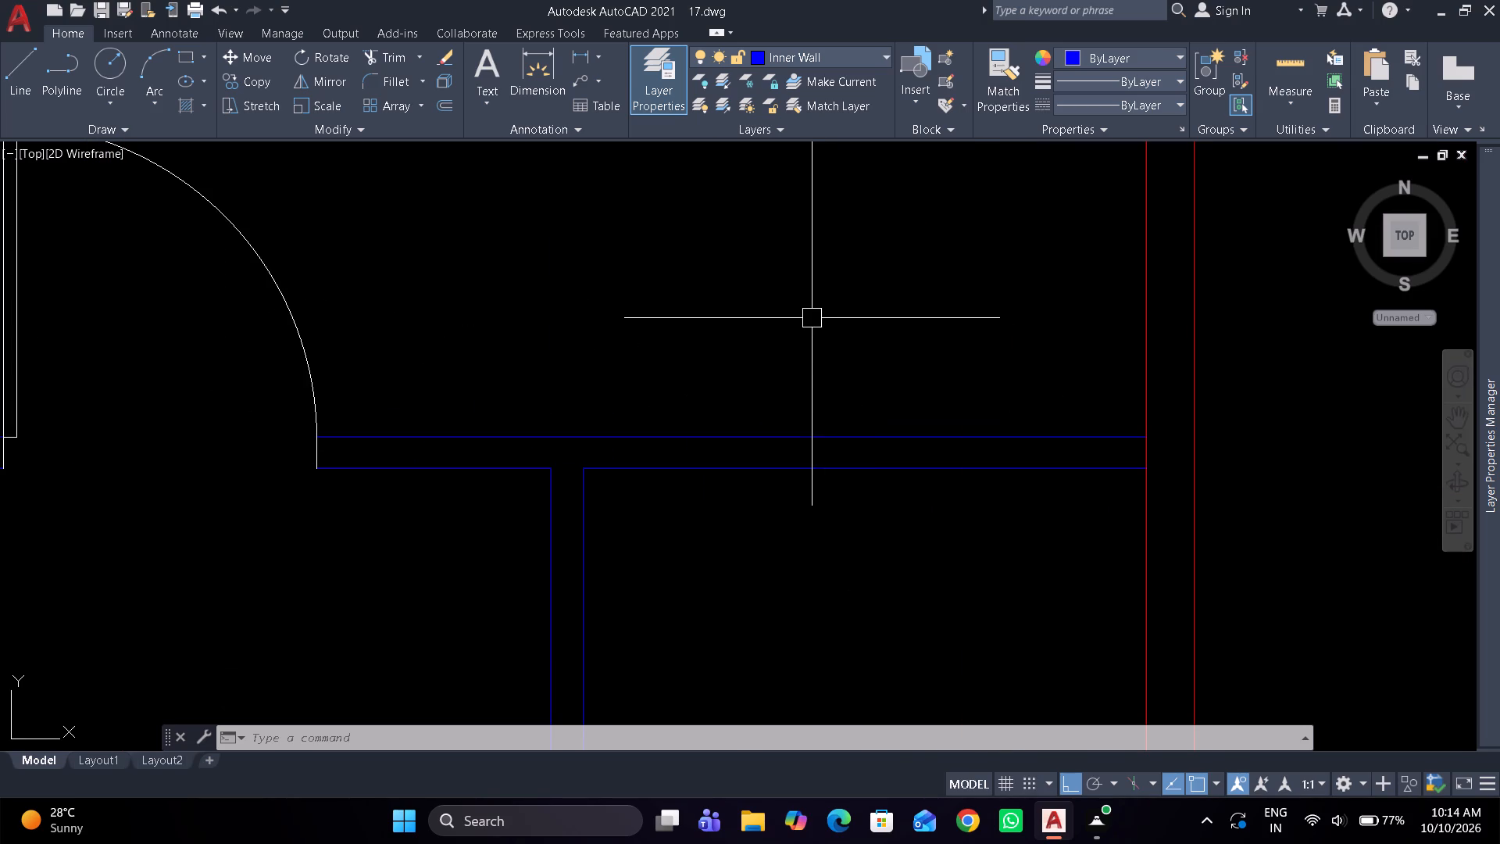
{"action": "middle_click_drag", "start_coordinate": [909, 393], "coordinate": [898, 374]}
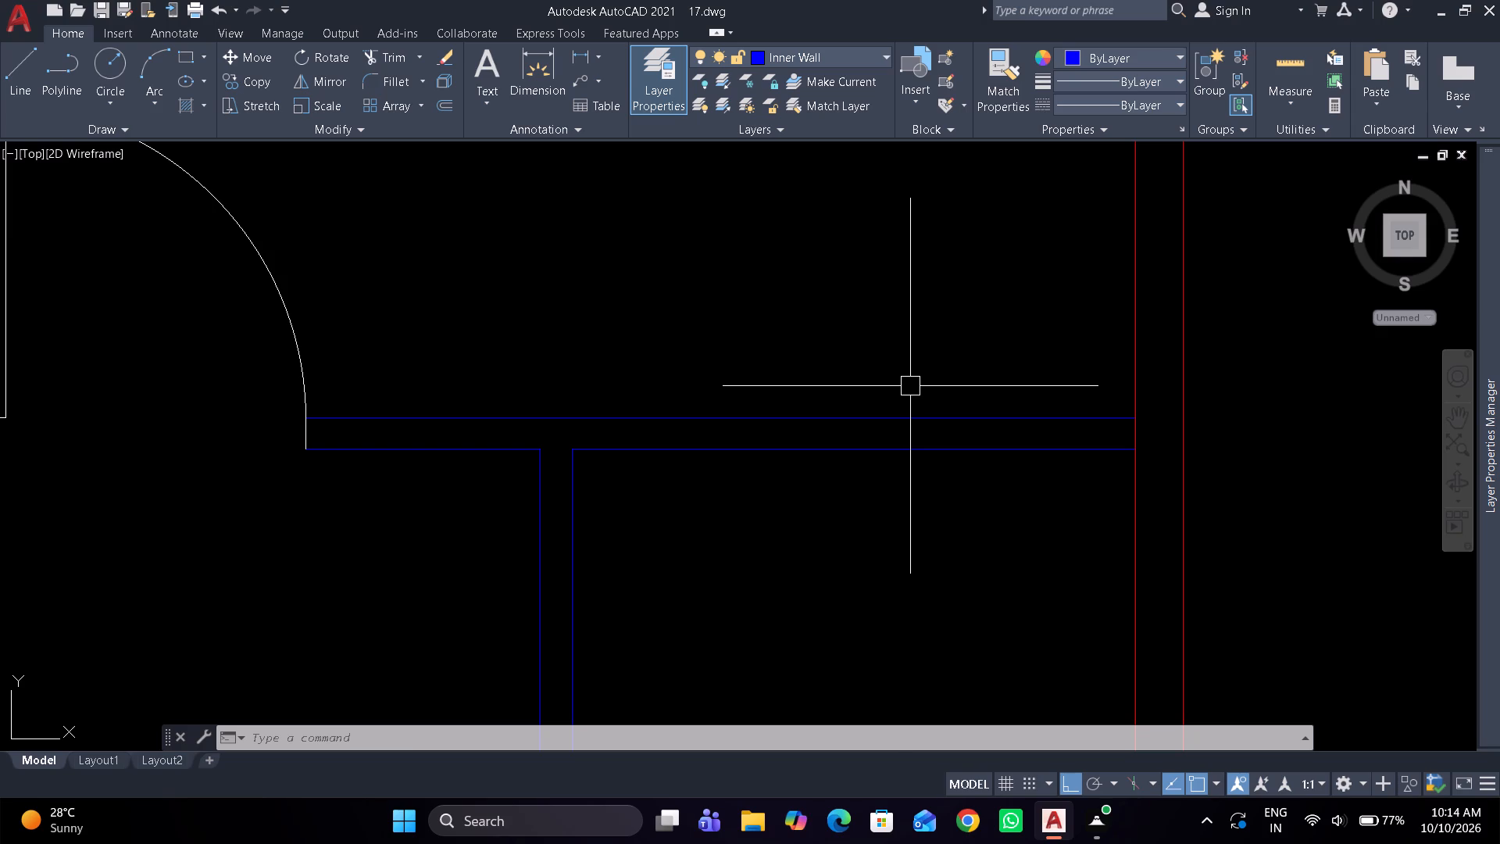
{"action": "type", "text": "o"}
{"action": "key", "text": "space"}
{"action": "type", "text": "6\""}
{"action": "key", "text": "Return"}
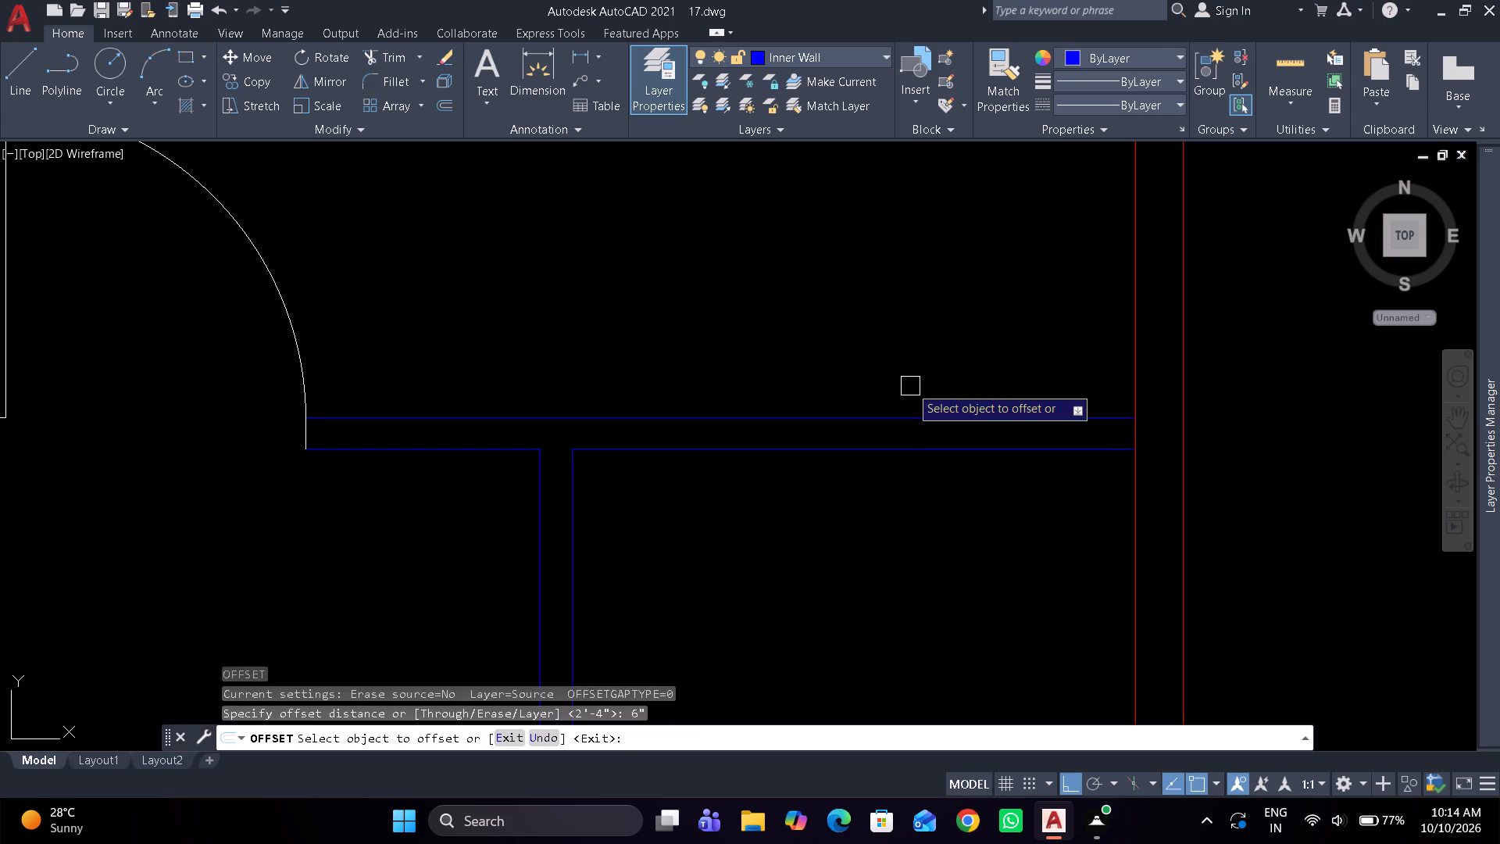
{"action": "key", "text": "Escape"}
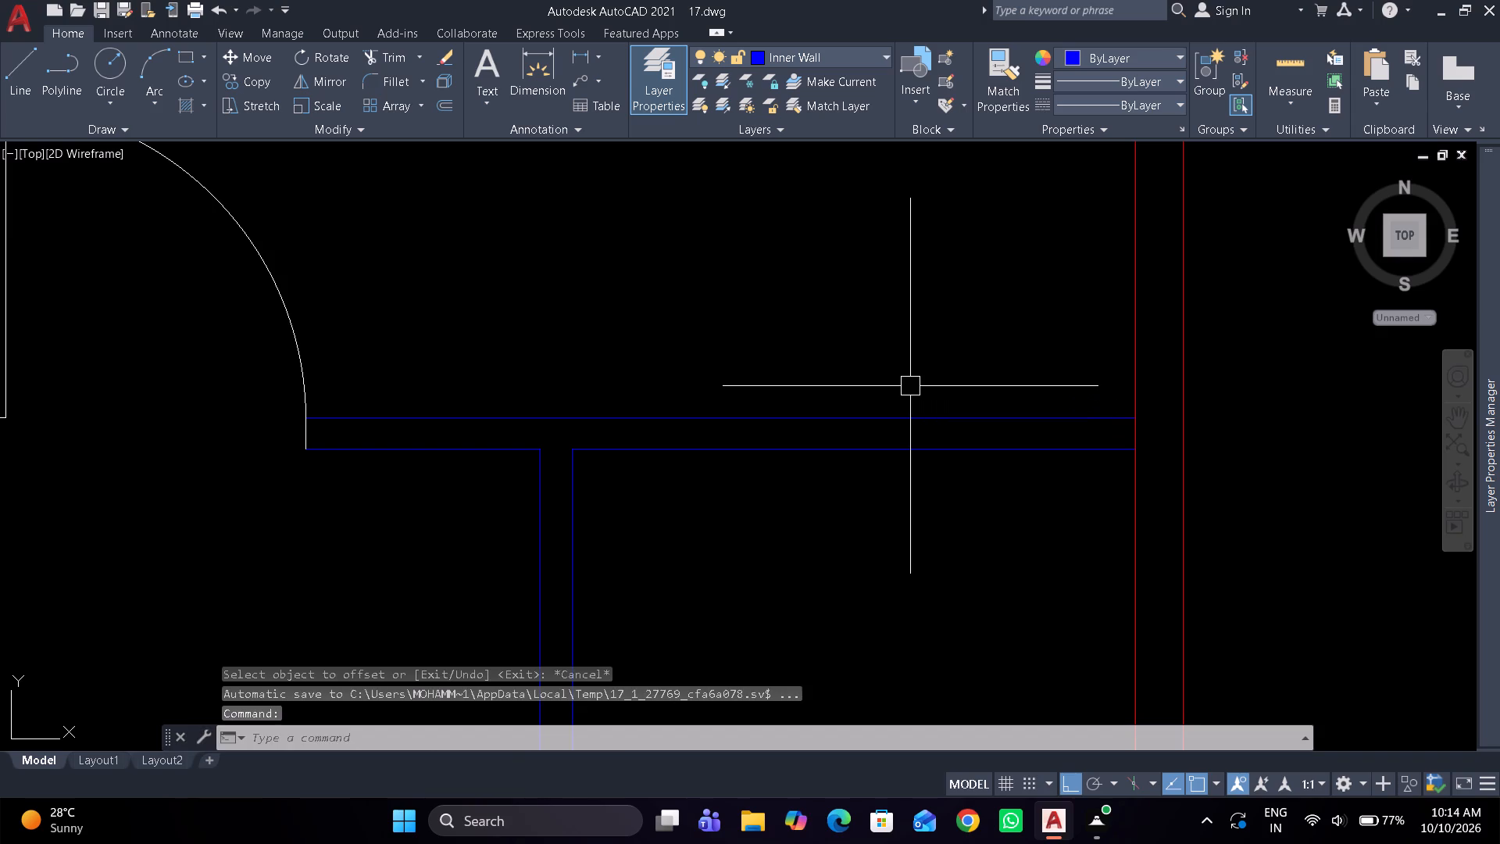
Offset the inner face of the right exterior wall 1' inward, across the horizontal partition.
{"action": "key", "text": "space"}
{"action": "type", "text": "1'"}
{"action": "key", "text": "Return"}
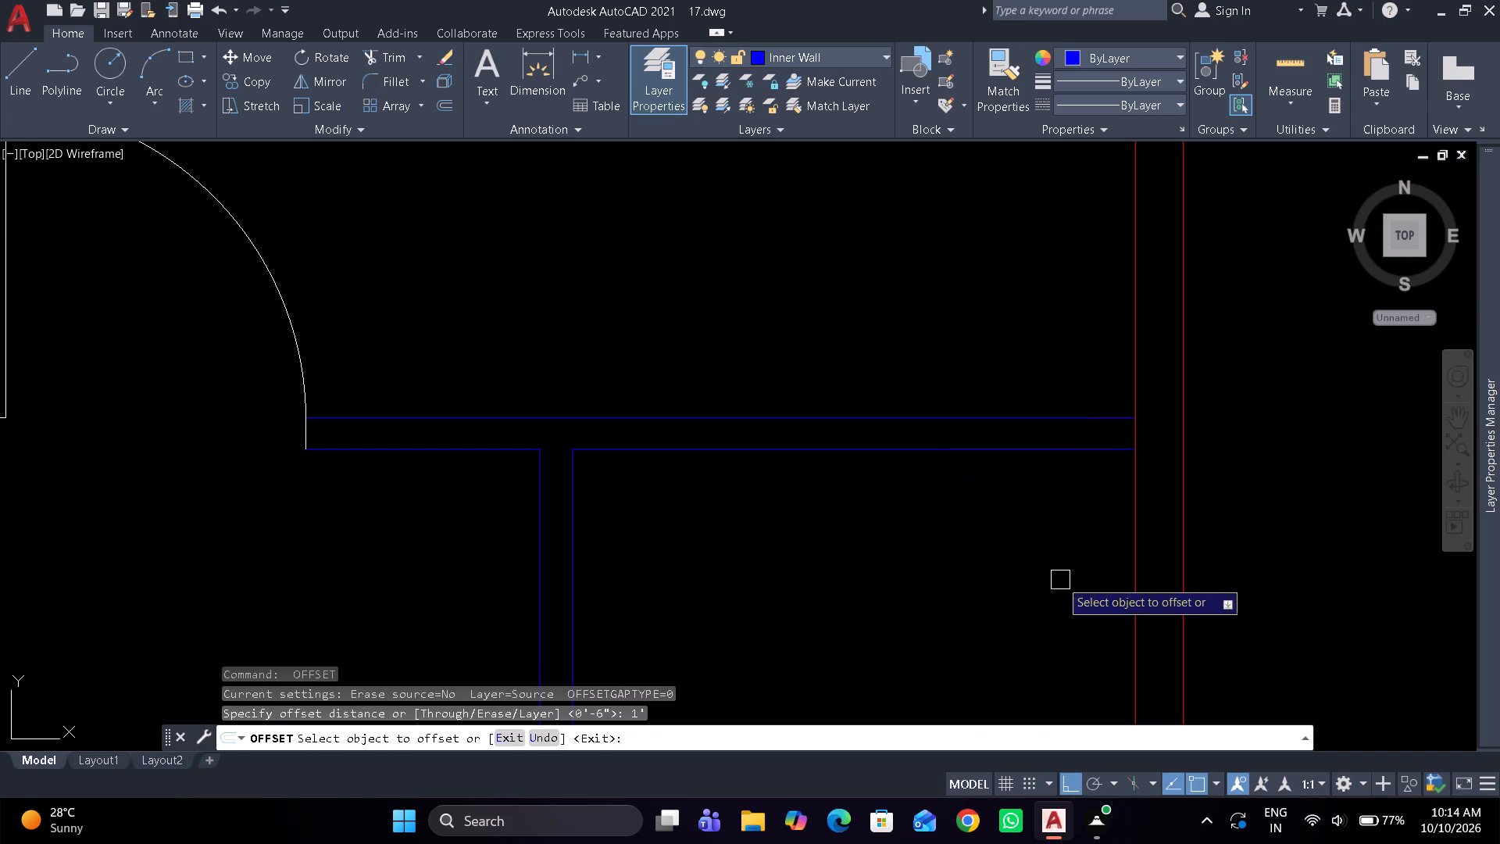
{"action": "left_click_drag", "start_coordinate": [1139, 512], "coordinate": [1093, 520]}
{"action": "left_click", "coordinate": [1054, 527]}
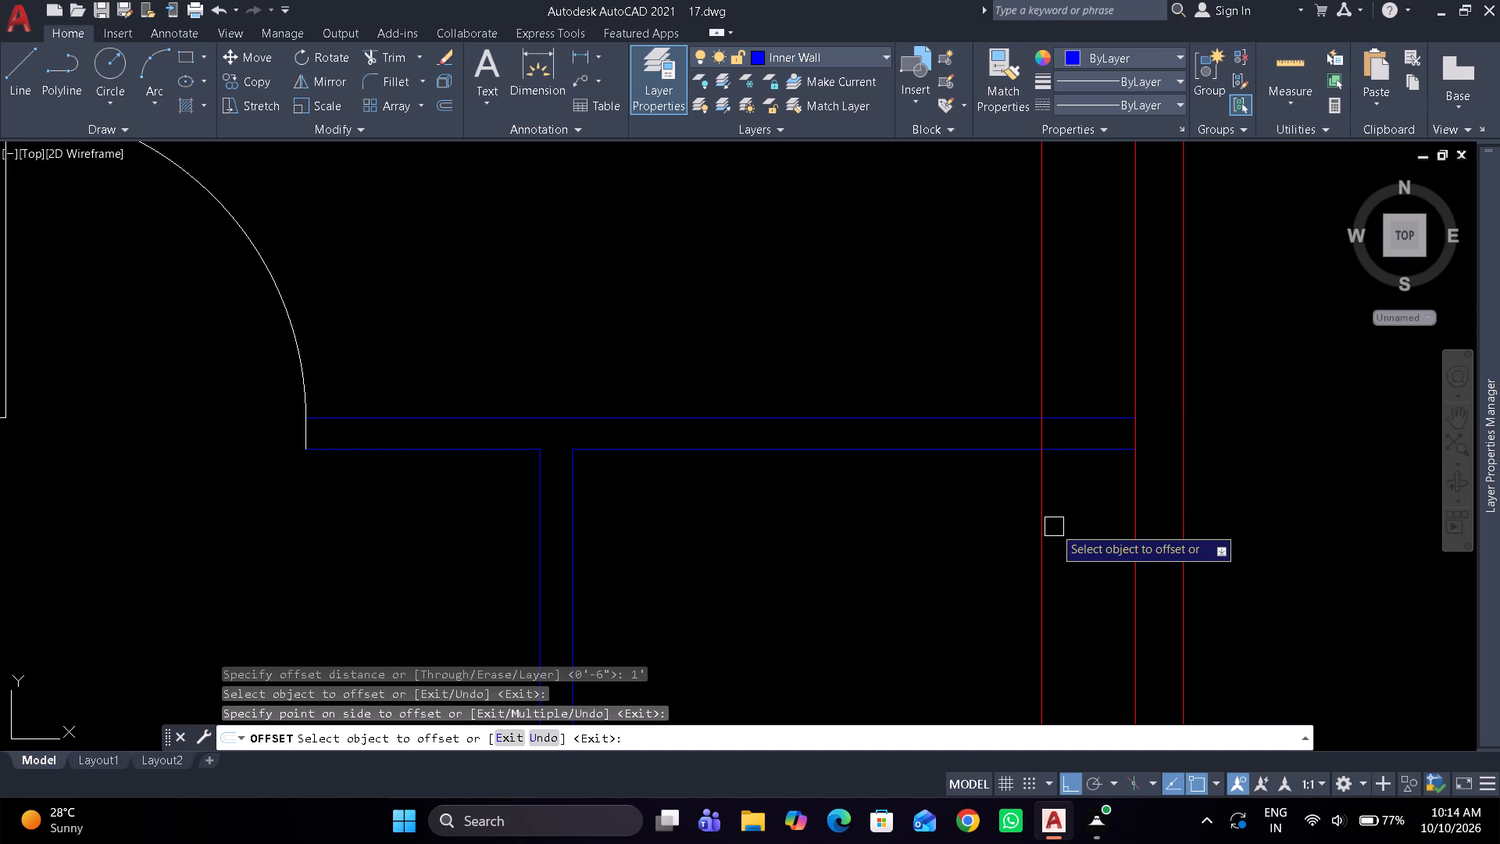
{"action": "key", "text": "space"}
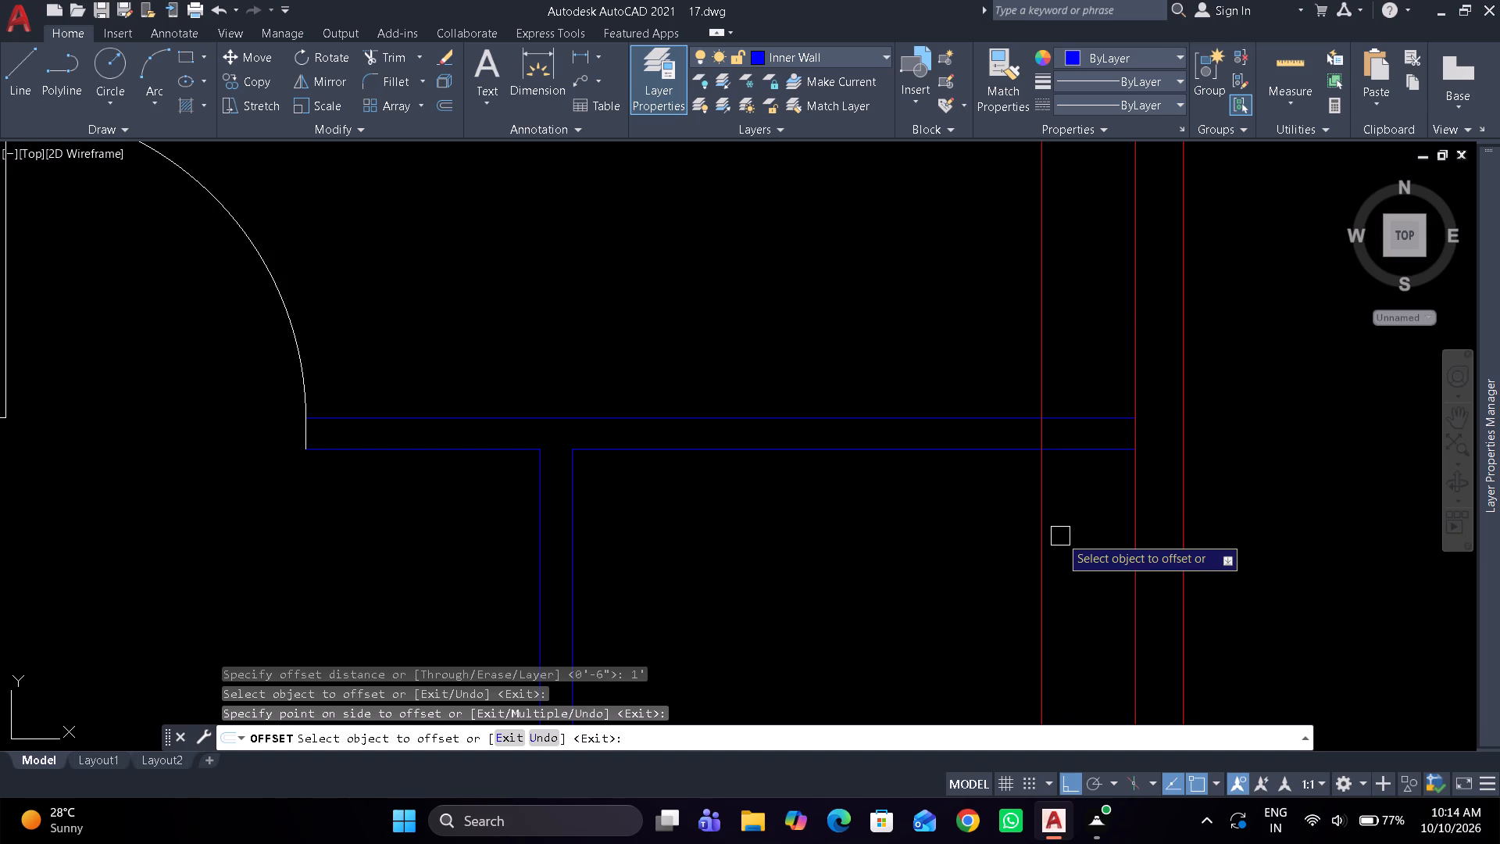
Trim the offset line above and below the horizontal partition, leaving only a jamb line within the partition's thickness.
{"action": "type", "text": "tr"}
{"action": "key", "text": "space"}
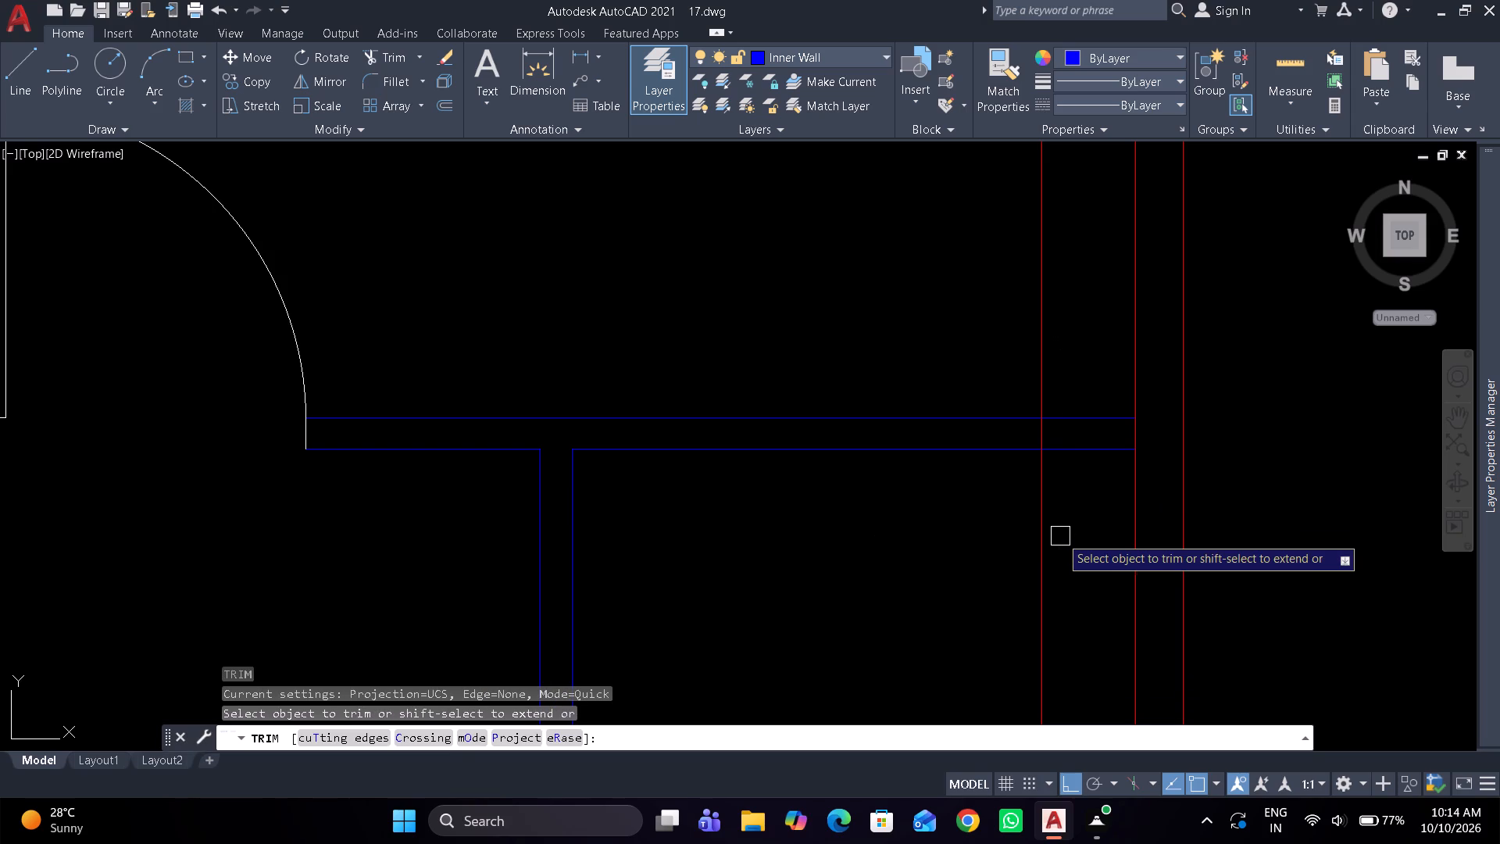
{"action": "left_click", "coordinate": [1048, 521]}
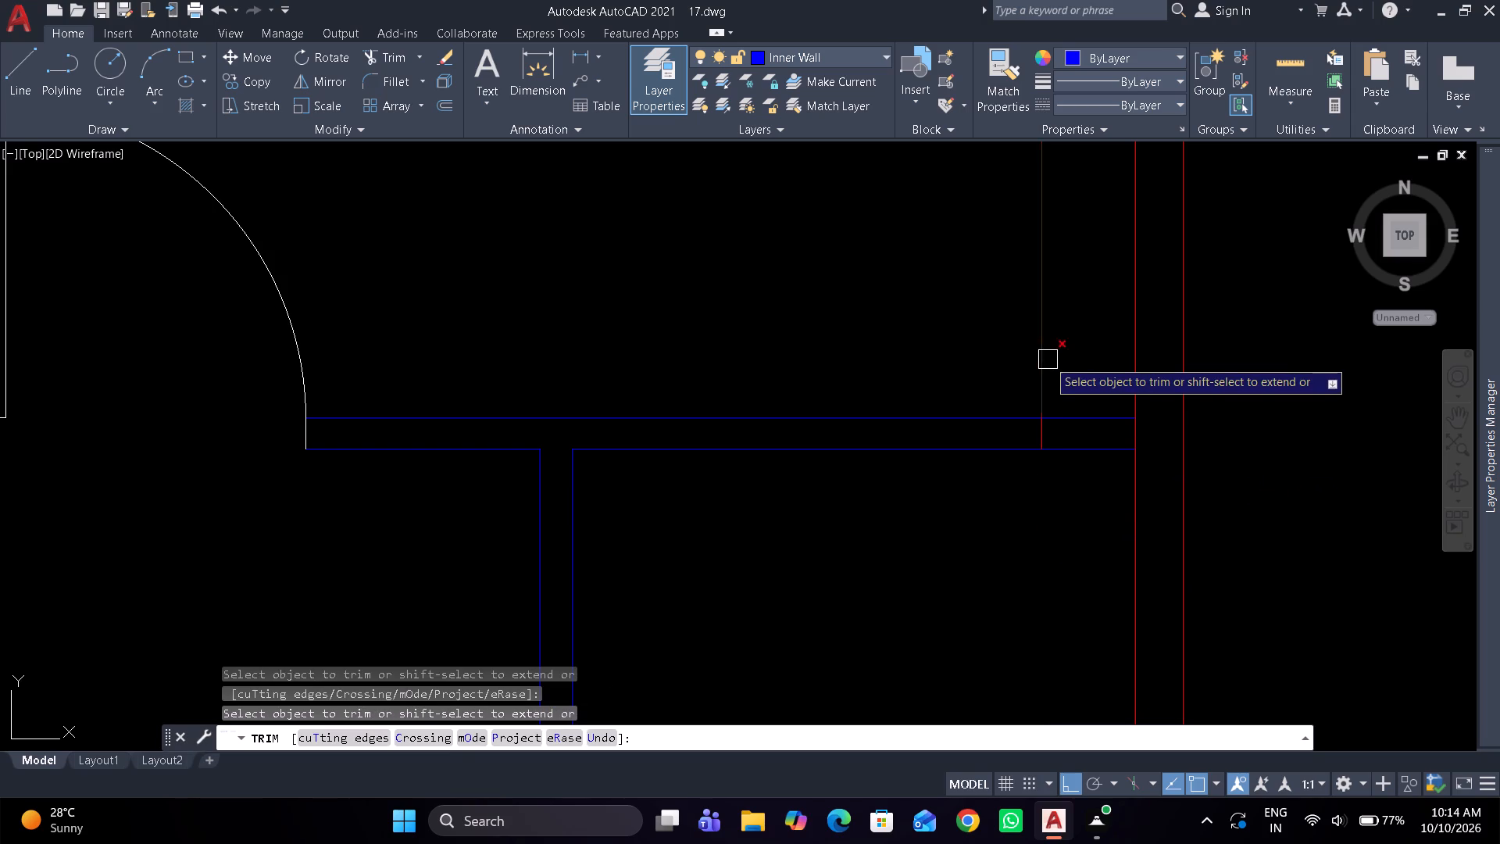
{"action": "left_click", "coordinate": [1047, 359]}
{"action": "key", "text": "space"}
Put the new jamb line near the right exterior wall on the Inner Wall layer.
{"action": "left_click", "coordinate": [1002, 347]}
{"action": "left_click", "coordinate": [1057, 498]}
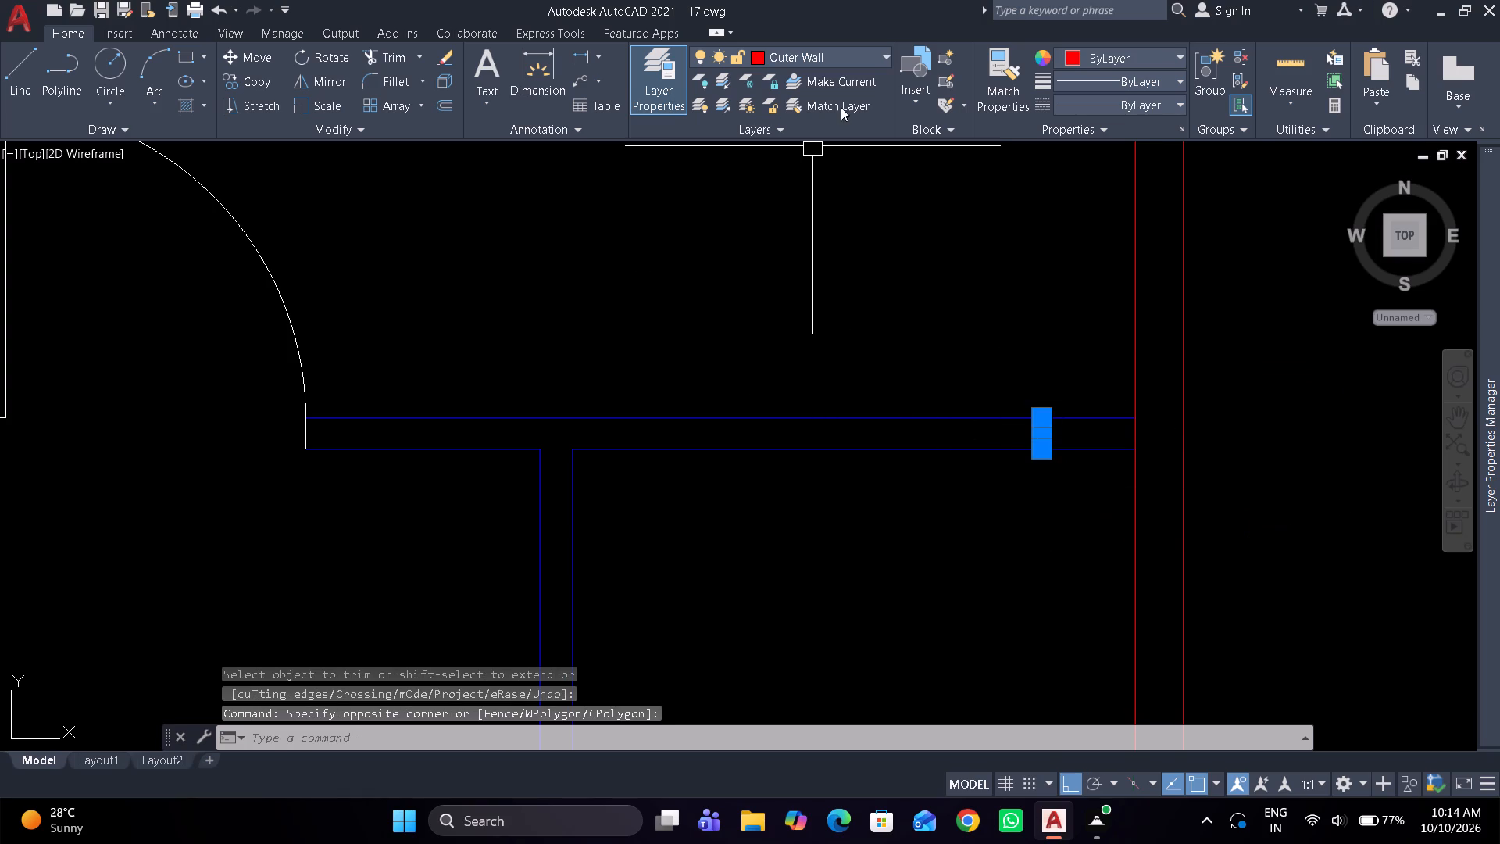
{"action": "left_click", "coordinate": [852, 62]}
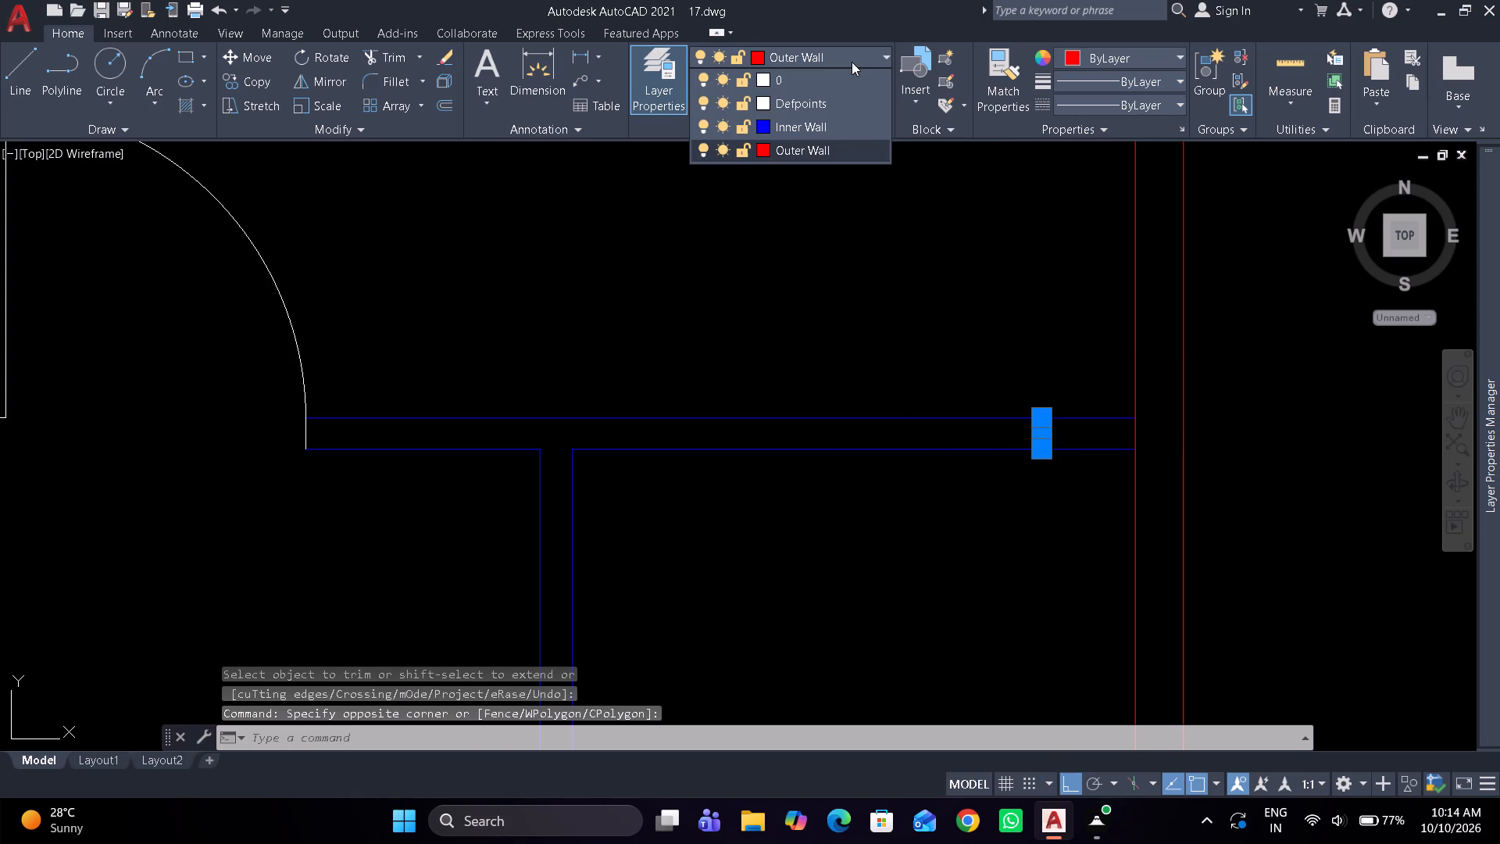
{"action": "left_click", "coordinate": [830, 131]}
{"action": "key", "text": "Escape"}
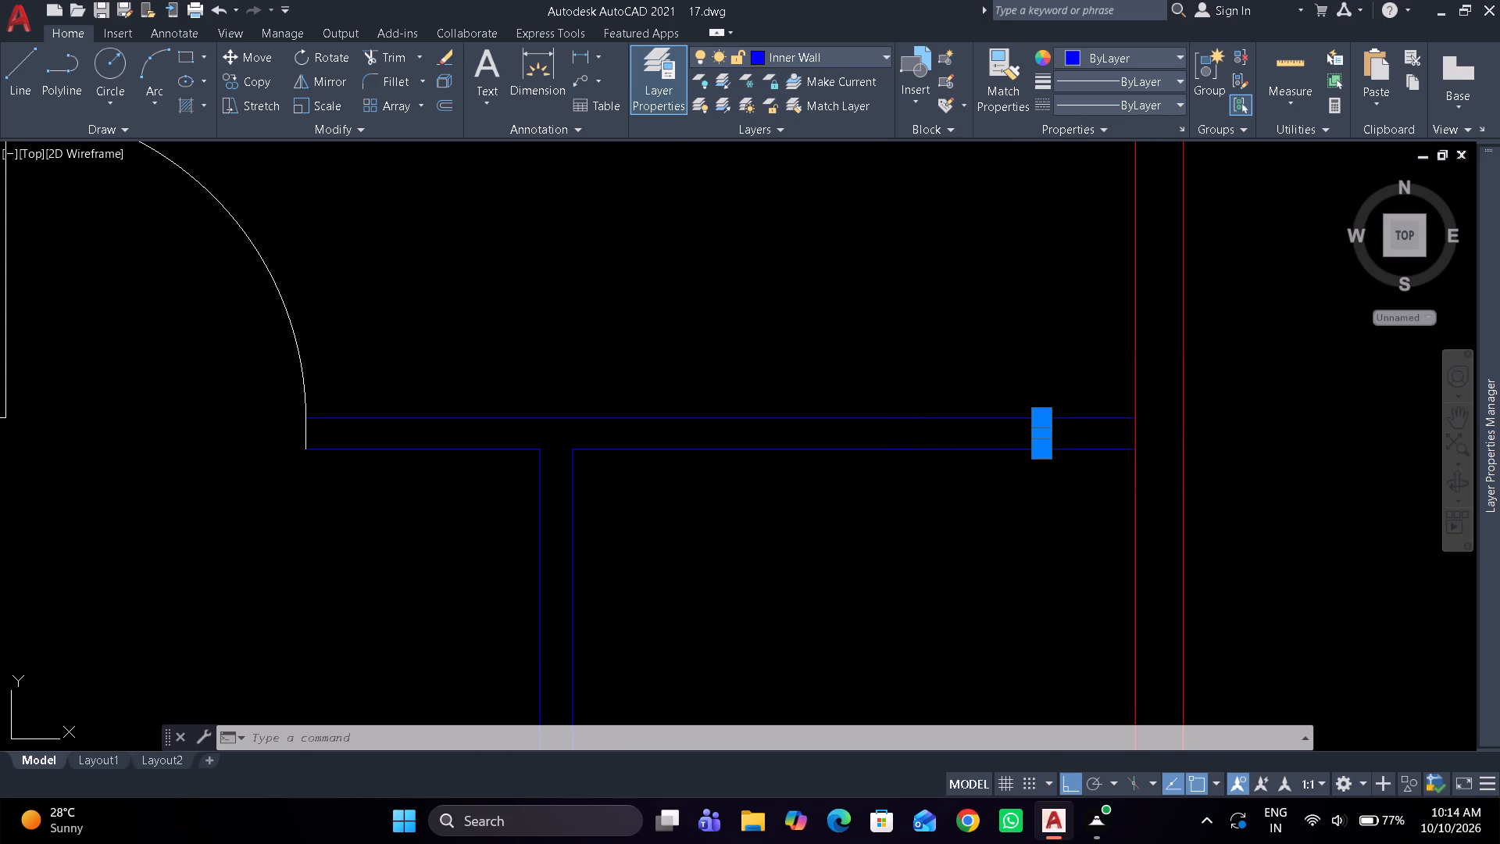
{"action": "key", "text": "Escape"}
{"action": "key", "text": "Escape"}
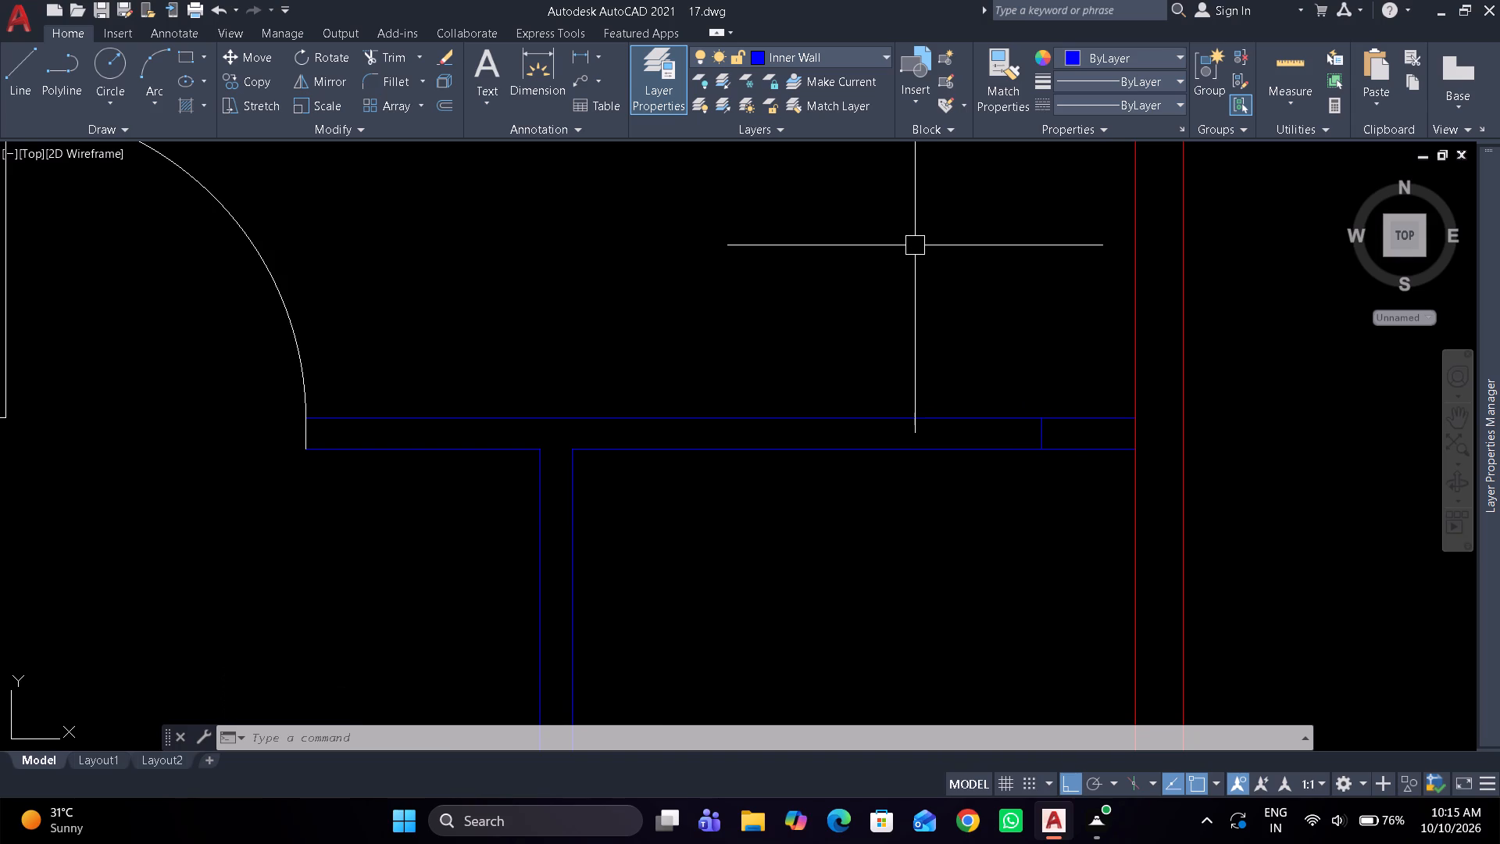
Offset the jamb line near the right exterior wall 2'4" to the left.
{"action": "type", "text": "o 2"}
{"action": "type", "text": "'4"}
{"action": "key", "text": "shift+quotedbl"}
{"action": "key", "text": "Return"}
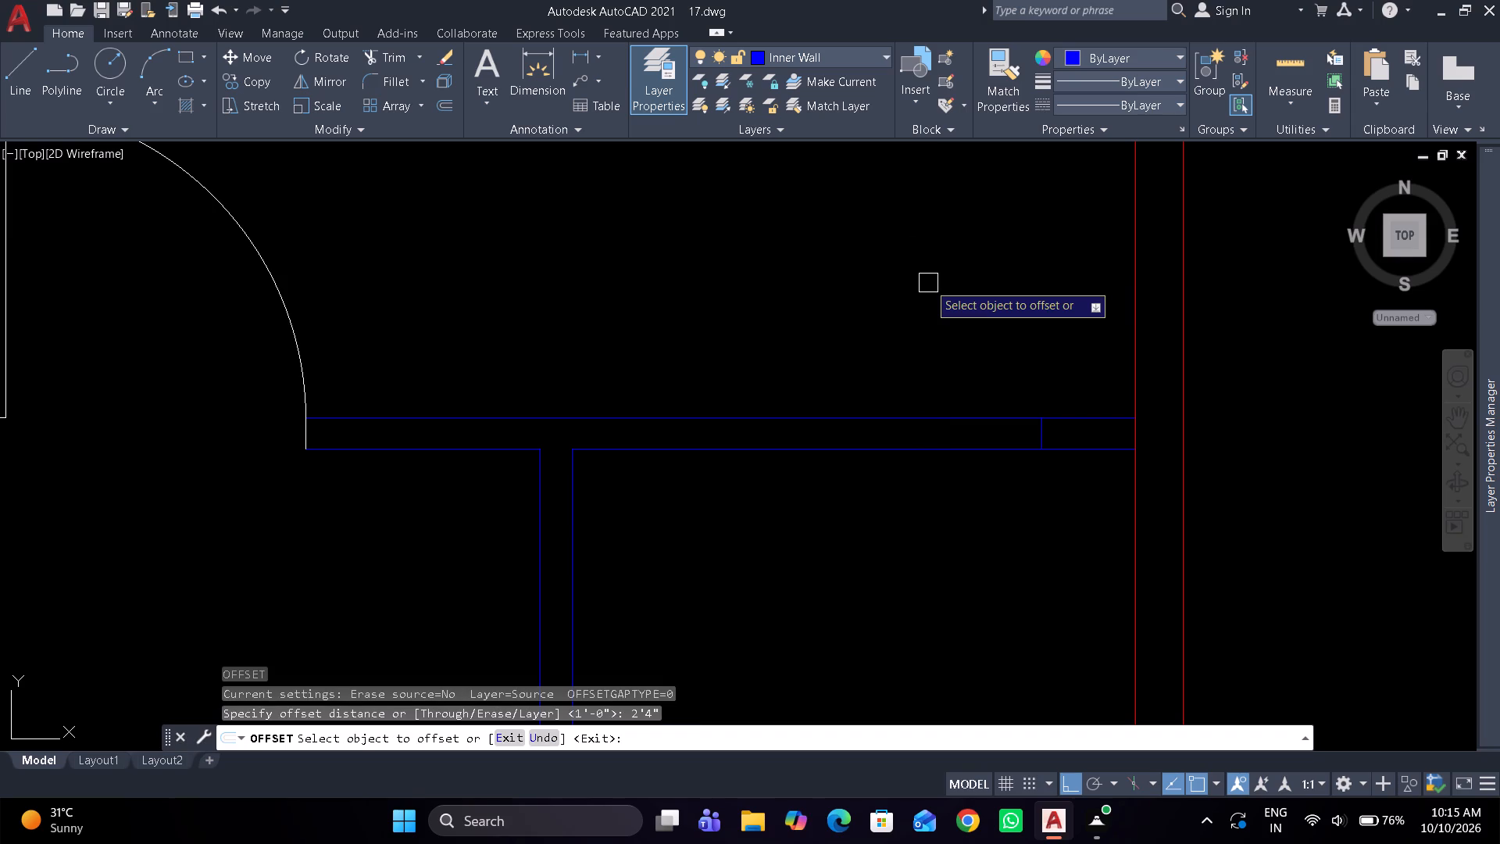
{"action": "left_click", "coordinate": [1041, 437]}
{"action": "left_click", "coordinate": [941, 502]}
{"action": "key", "text": "space"}
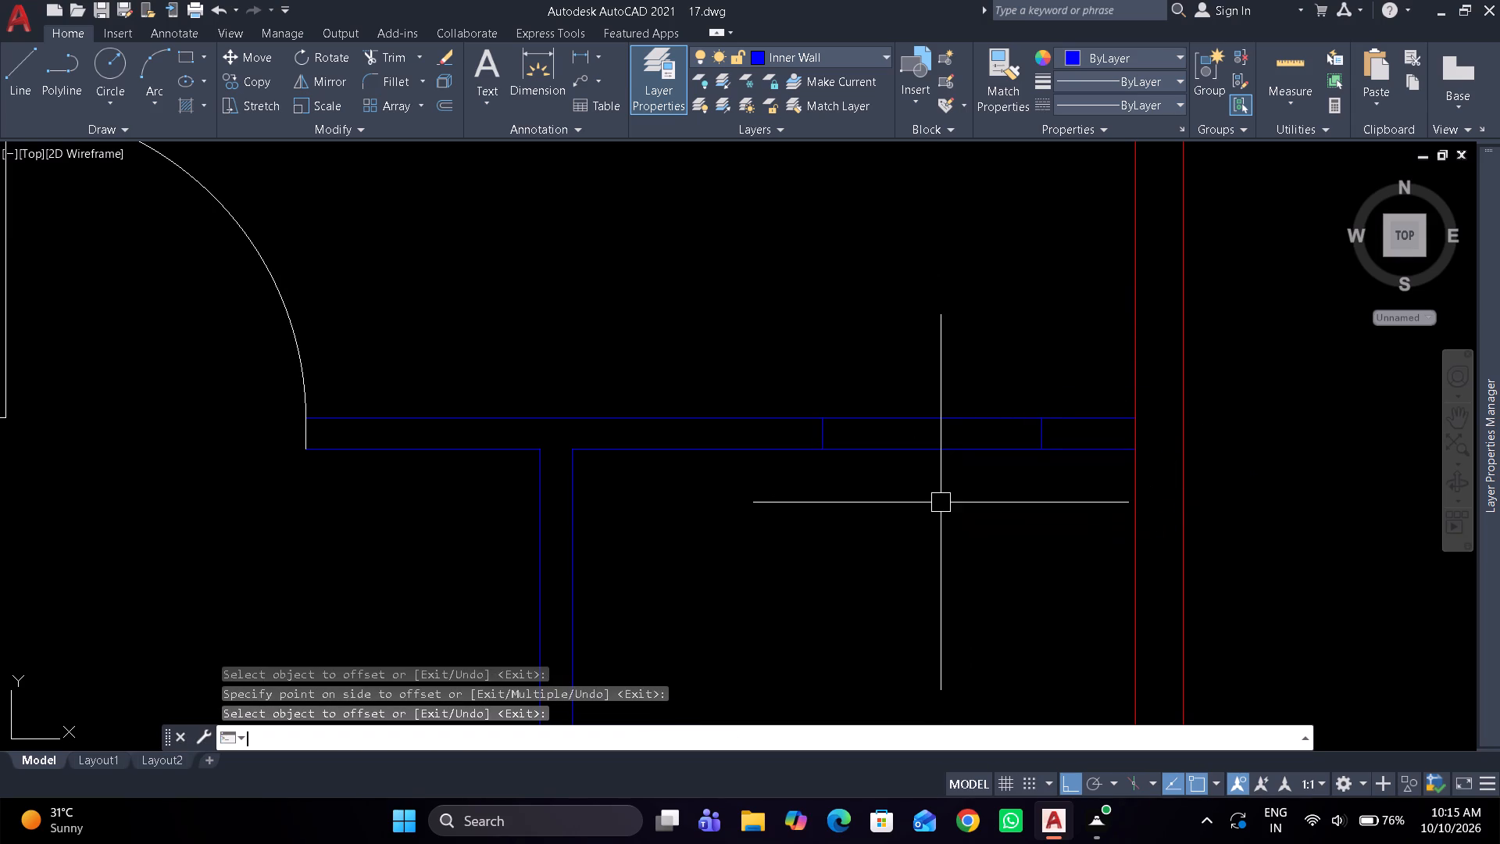
Trim both partition lines between the two jambs near the right exterior wall to open the doorway.
{"action": "type", "text": "tr"}
{"action": "key", "text": "space"}
{"action": "left_click_drag", "start_coordinate": [939, 481], "coordinate": [930, 335]}
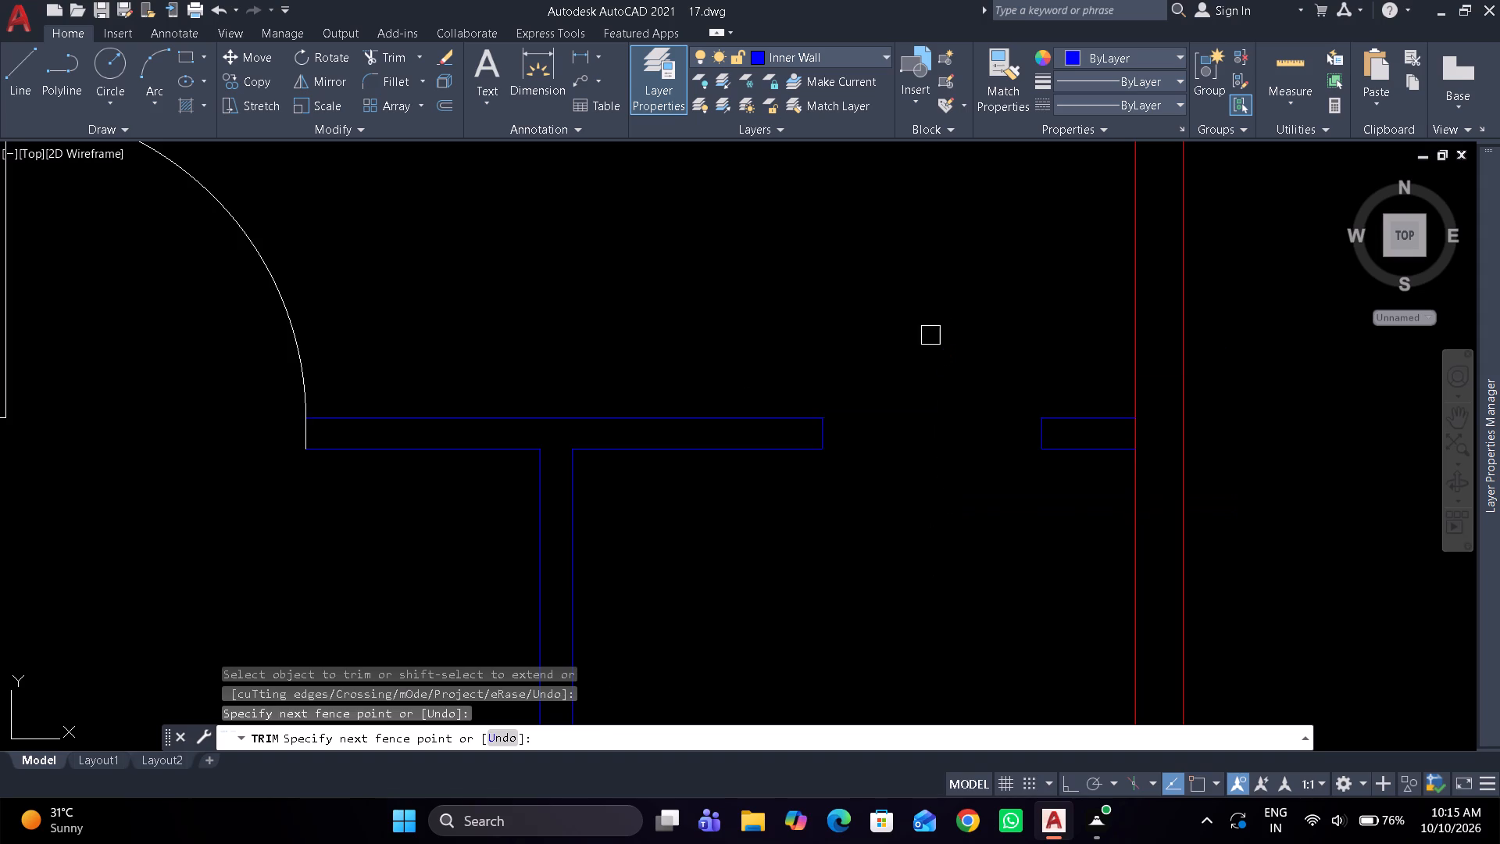
{"action": "key", "text": "space"}
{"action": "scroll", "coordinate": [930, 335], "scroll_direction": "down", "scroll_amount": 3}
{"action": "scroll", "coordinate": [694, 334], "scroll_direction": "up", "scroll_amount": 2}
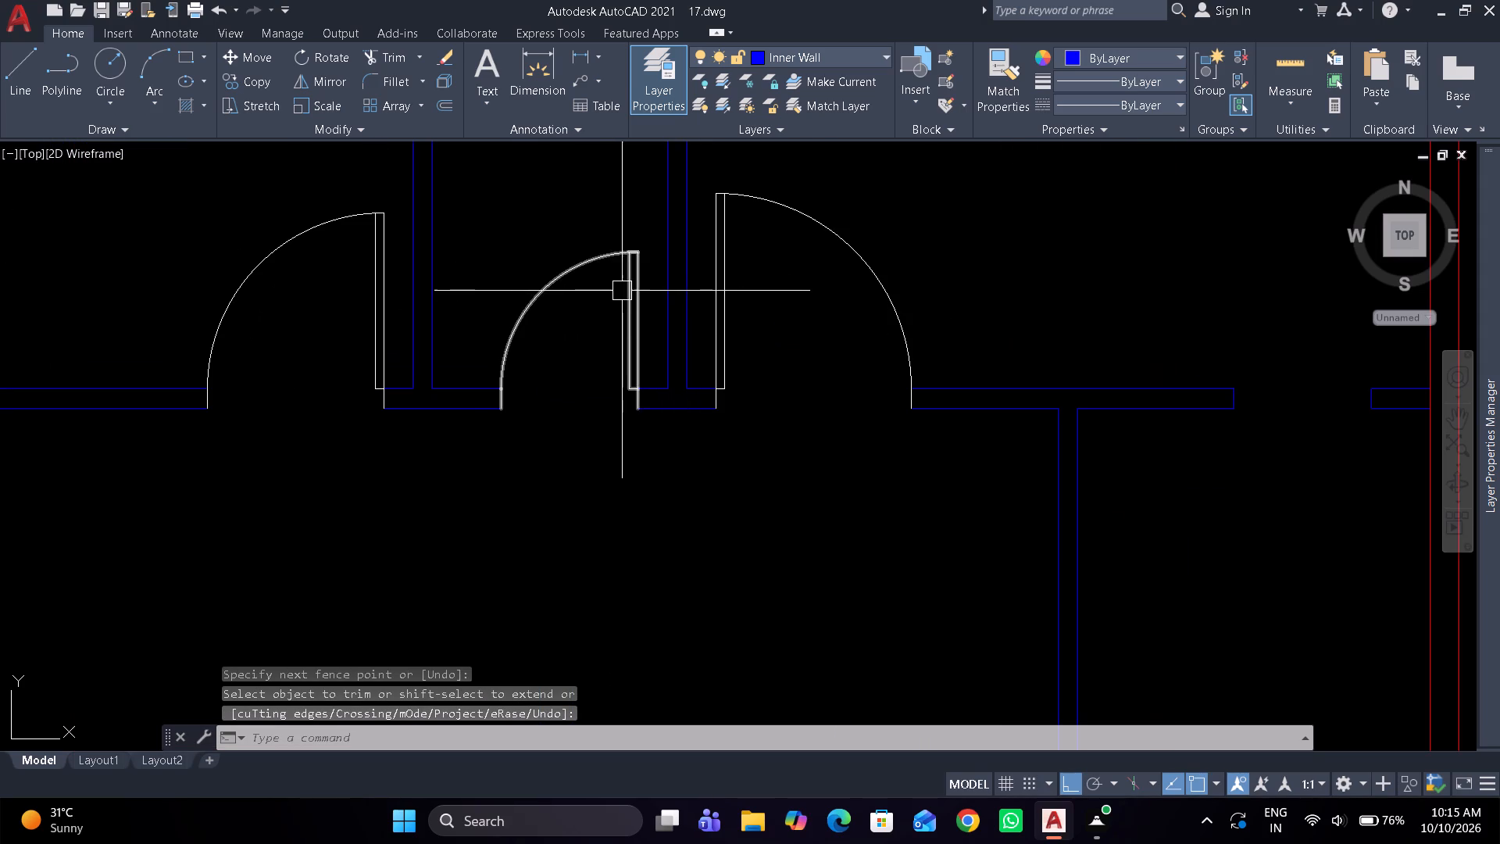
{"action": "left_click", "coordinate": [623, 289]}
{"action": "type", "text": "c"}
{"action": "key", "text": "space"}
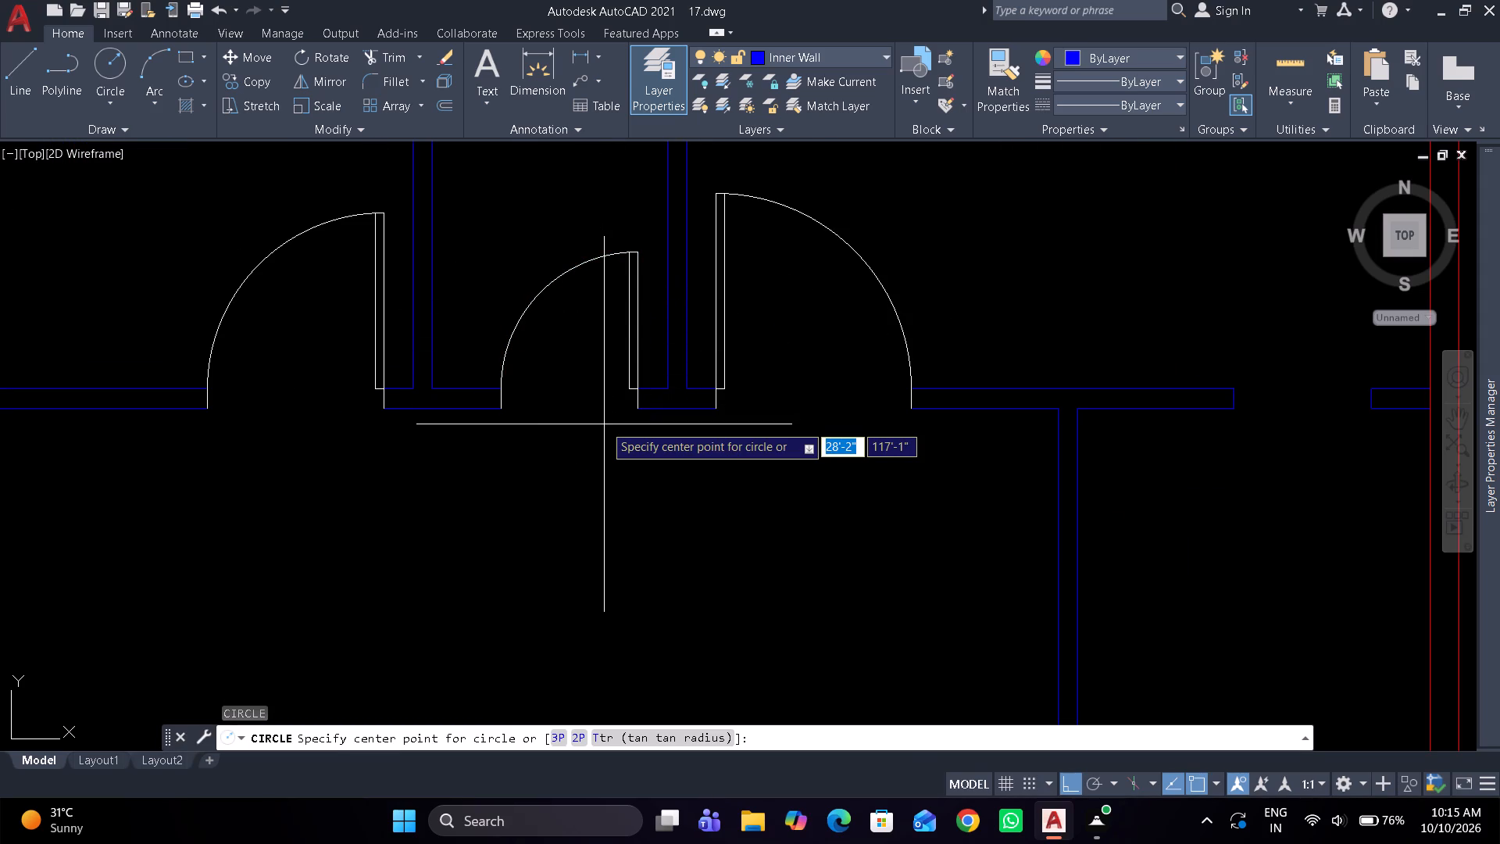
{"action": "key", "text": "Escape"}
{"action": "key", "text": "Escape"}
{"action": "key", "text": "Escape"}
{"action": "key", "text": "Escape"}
Copy the middle room's 2'4" door by its hinge-side corner onto the right jamb of the opening near the right exterior wall.
{"action": "left_click", "coordinate": [636, 352]}
{"action": "type", "text": "co"}
{"action": "key", "text": "space"}
{"action": "scroll", "coordinate": [618, 454], "scroll_direction": "up", "scroll_amount": 2}
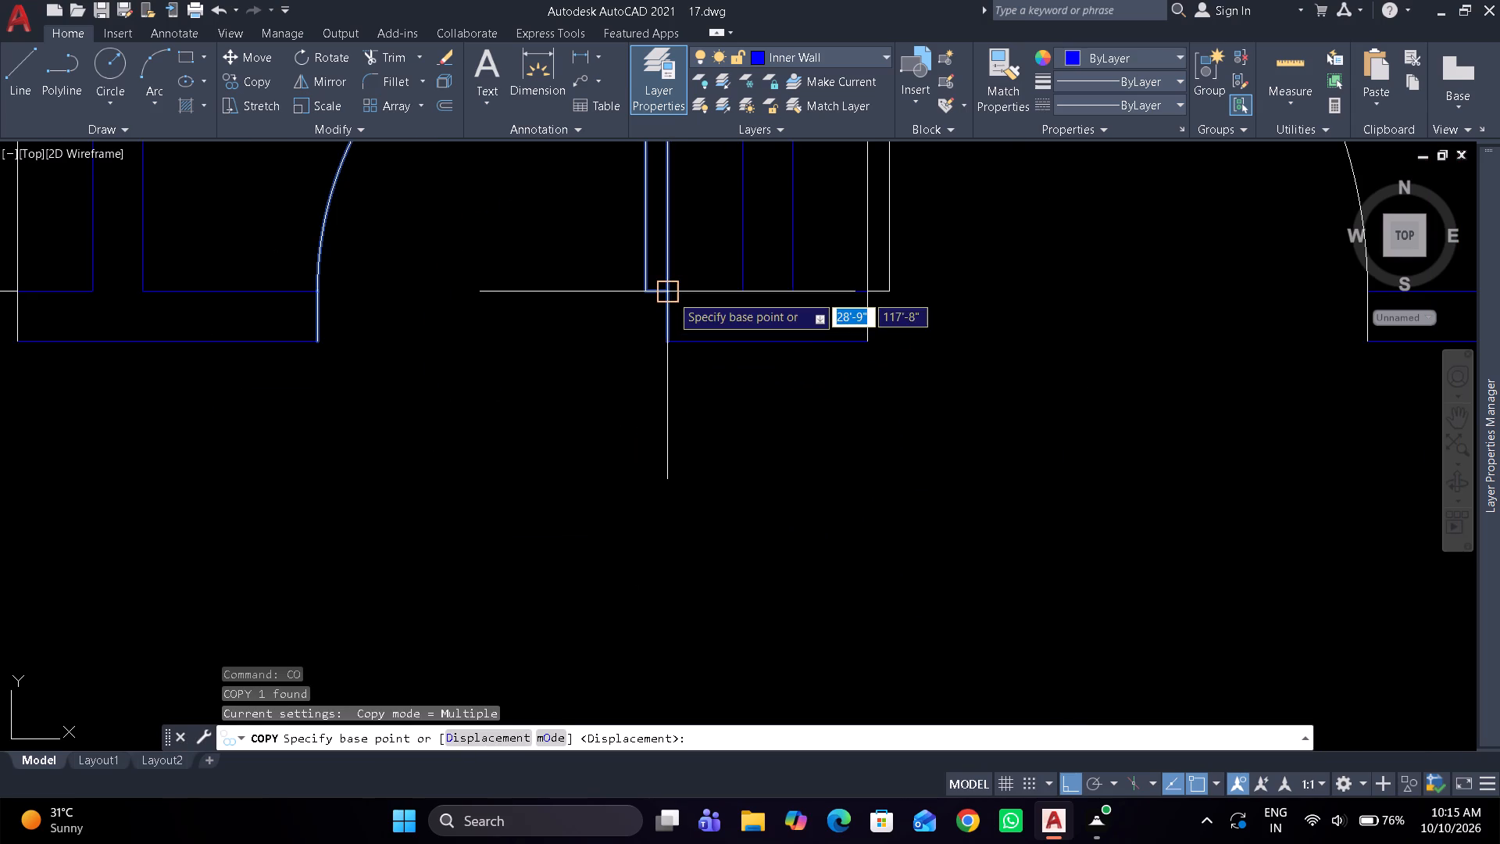
{"action": "left_click", "coordinate": [671, 295]}
{"action": "scroll", "coordinate": [837, 313], "scroll_direction": "down", "scroll_amount": 4}
{"action": "middle_click_drag", "start_coordinate": [669, 339], "coordinate": [473, 374]}
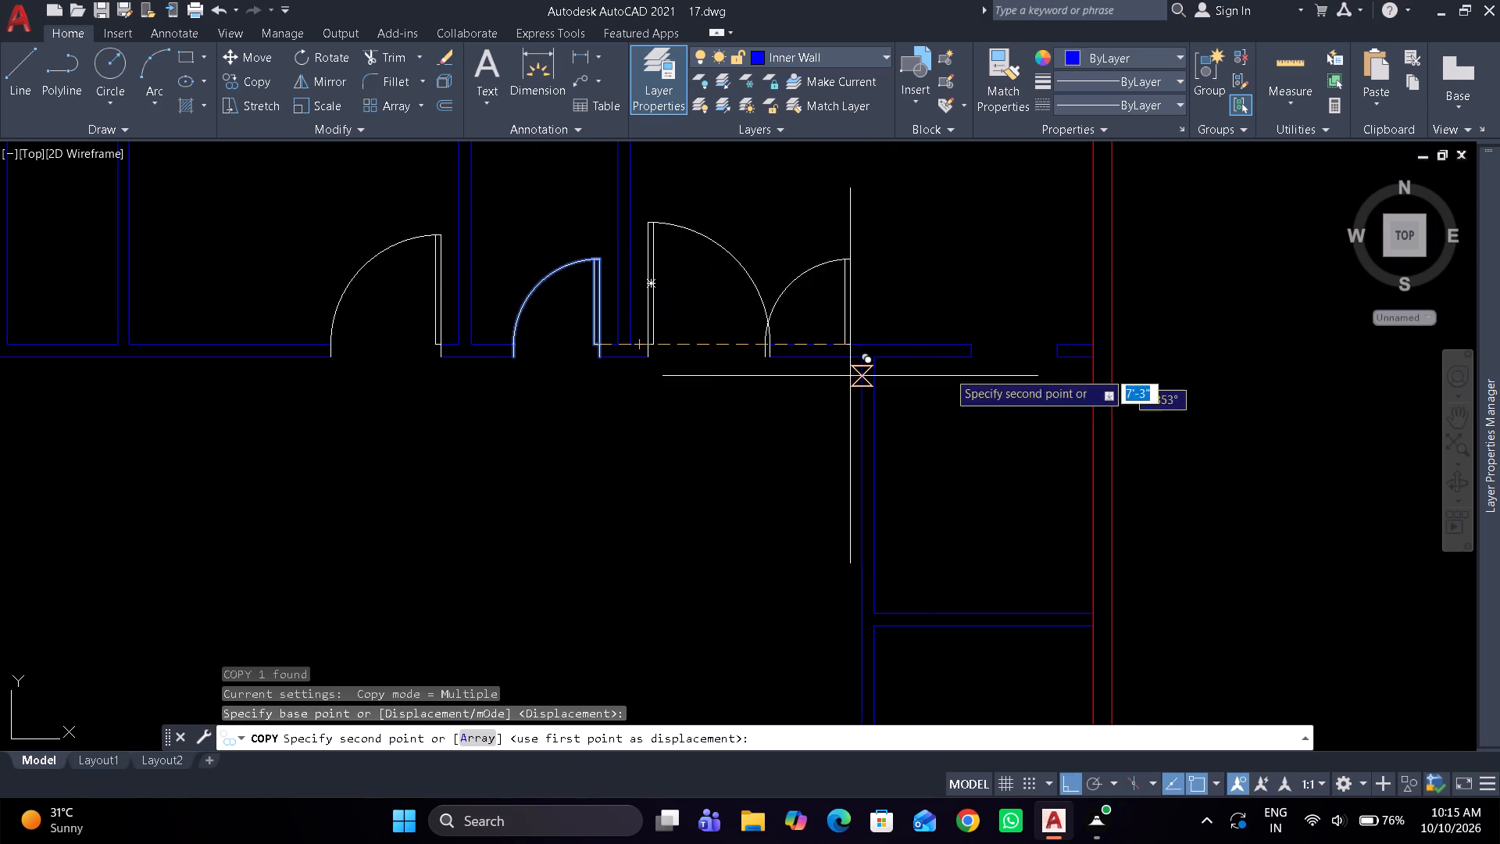
{"action": "scroll", "coordinate": [980, 367], "scroll_direction": "up", "scroll_amount": 3}
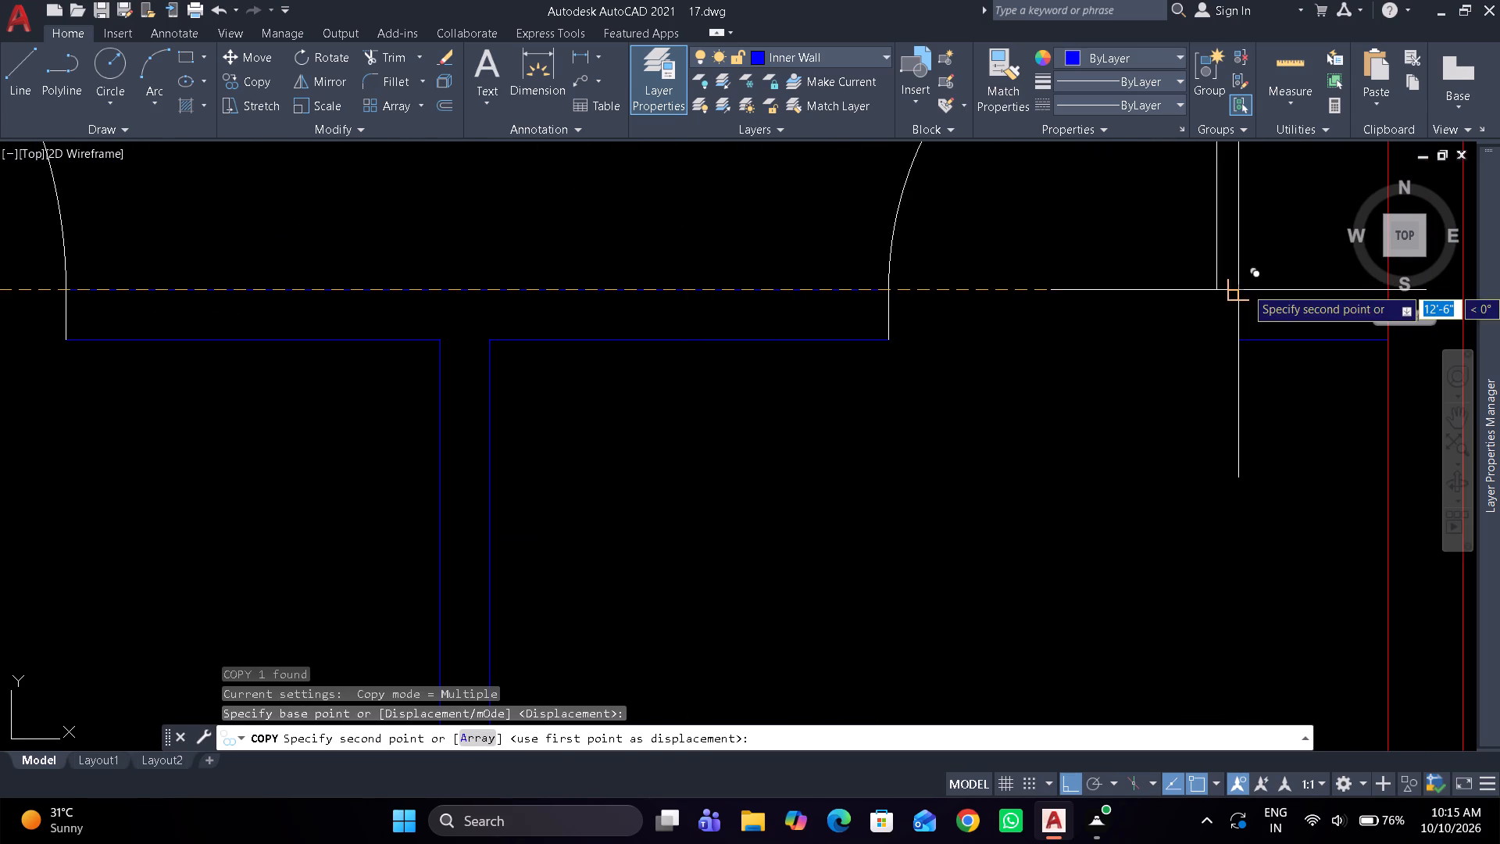
{"action": "left_click", "coordinate": [1247, 287]}
{"action": "key", "text": "space"}
{"action": "scroll", "coordinate": [1048, 370], "scroll_direction": "down", "scroll_amount": 4}
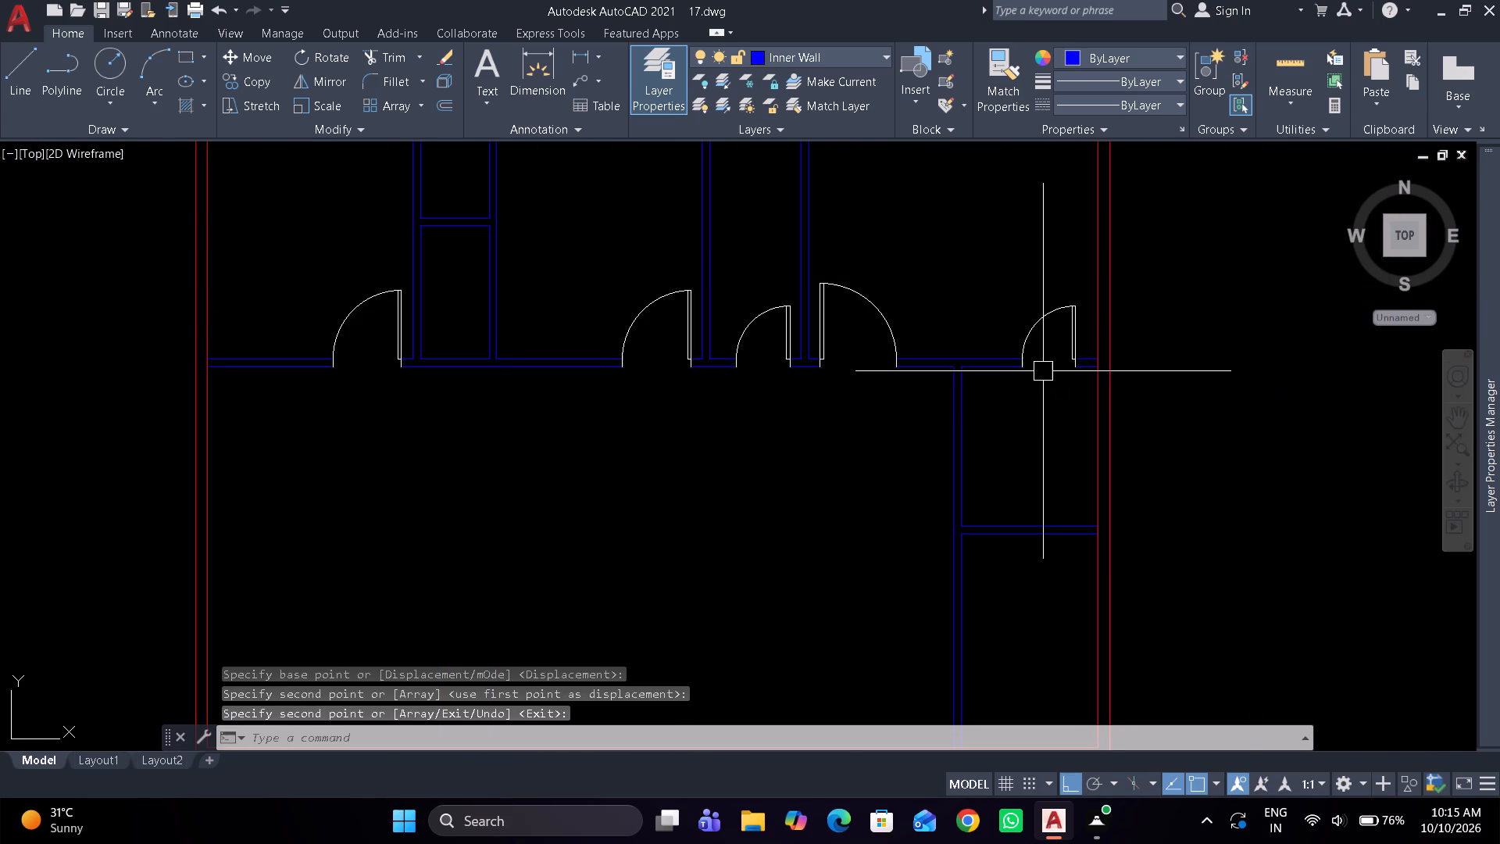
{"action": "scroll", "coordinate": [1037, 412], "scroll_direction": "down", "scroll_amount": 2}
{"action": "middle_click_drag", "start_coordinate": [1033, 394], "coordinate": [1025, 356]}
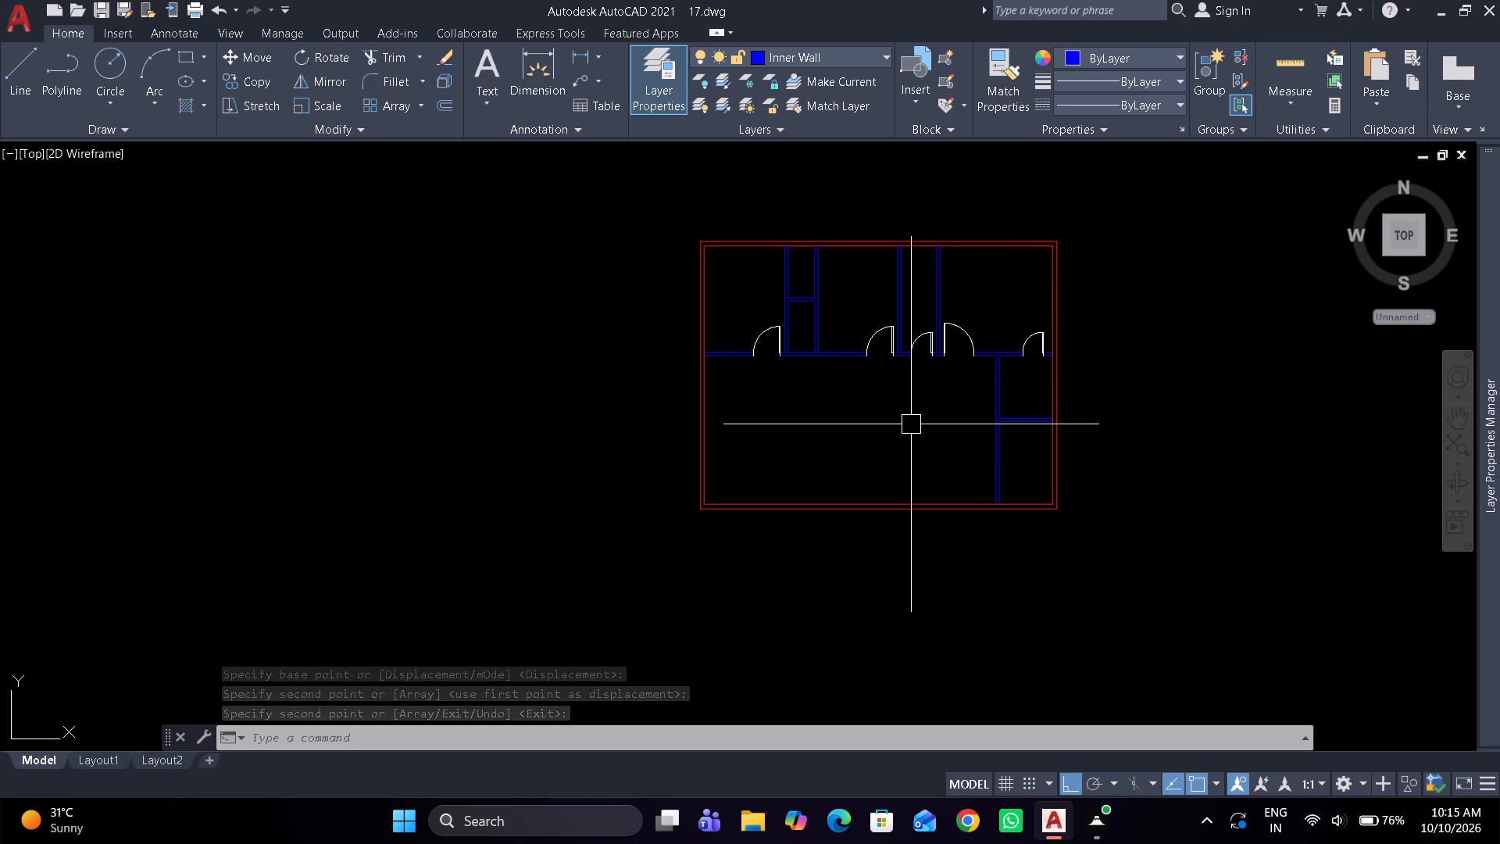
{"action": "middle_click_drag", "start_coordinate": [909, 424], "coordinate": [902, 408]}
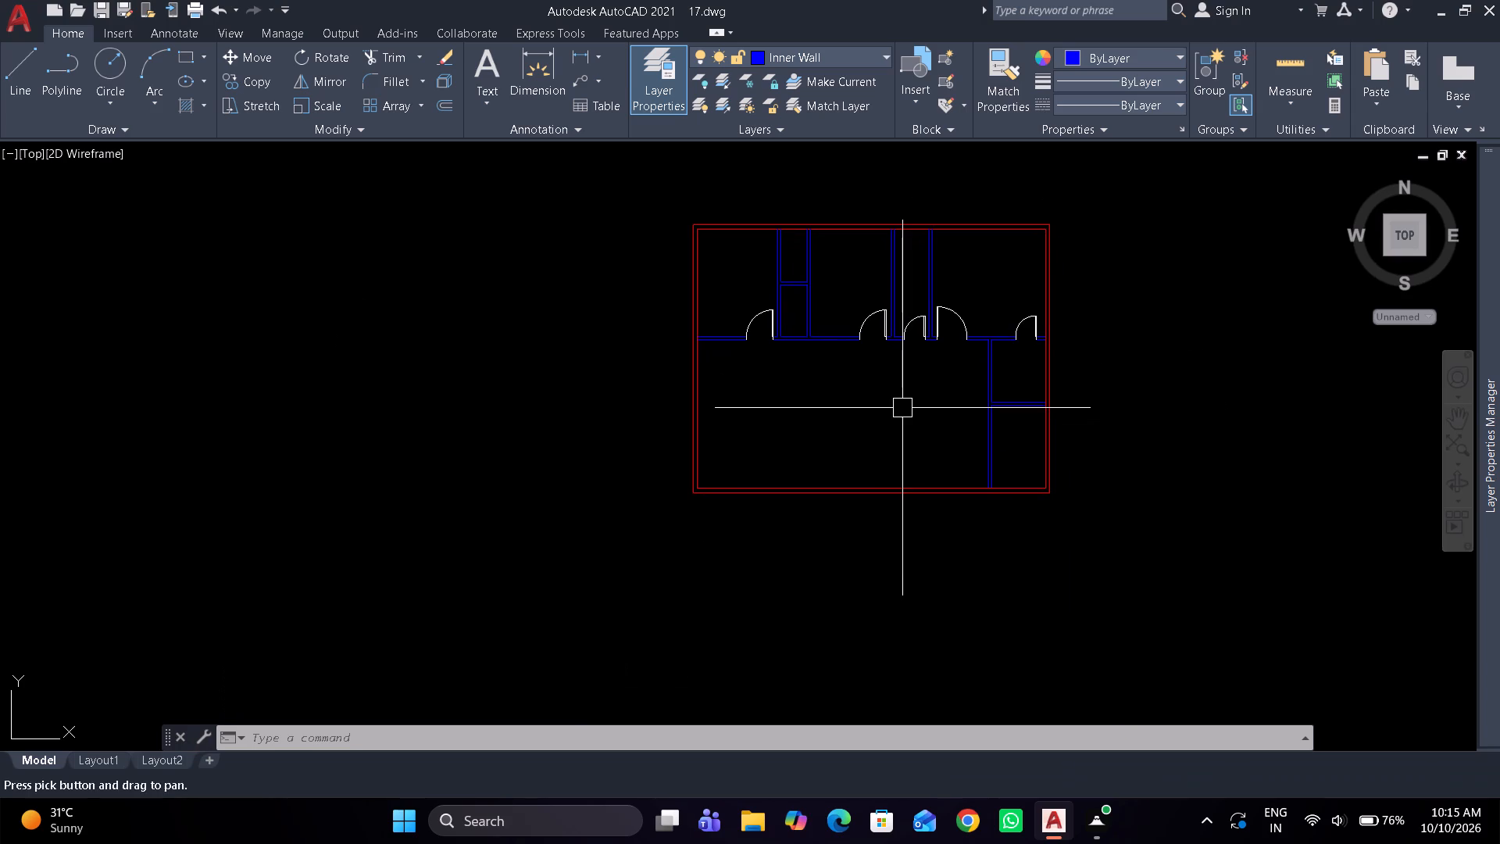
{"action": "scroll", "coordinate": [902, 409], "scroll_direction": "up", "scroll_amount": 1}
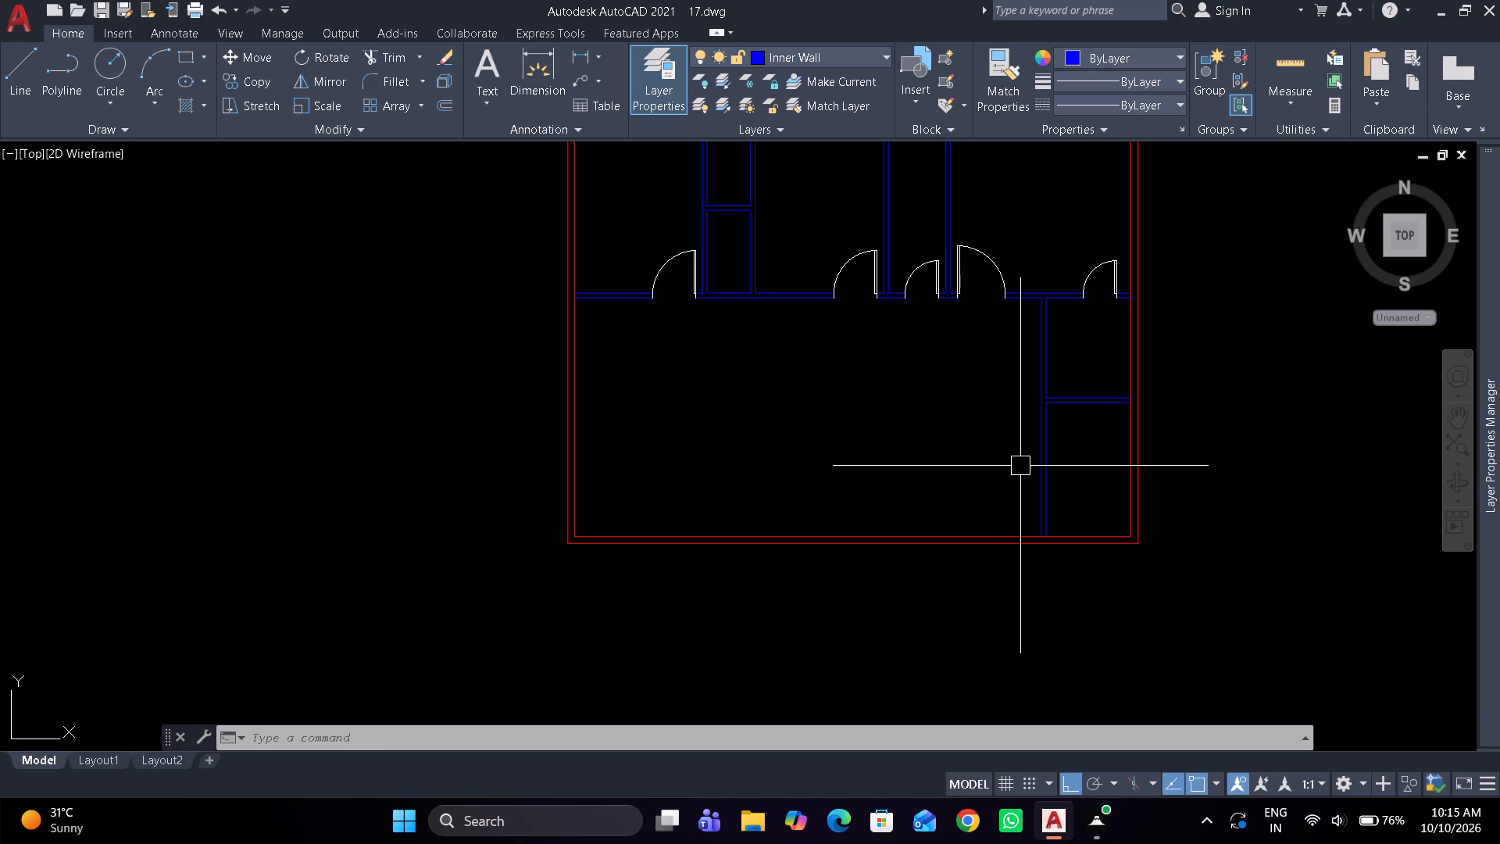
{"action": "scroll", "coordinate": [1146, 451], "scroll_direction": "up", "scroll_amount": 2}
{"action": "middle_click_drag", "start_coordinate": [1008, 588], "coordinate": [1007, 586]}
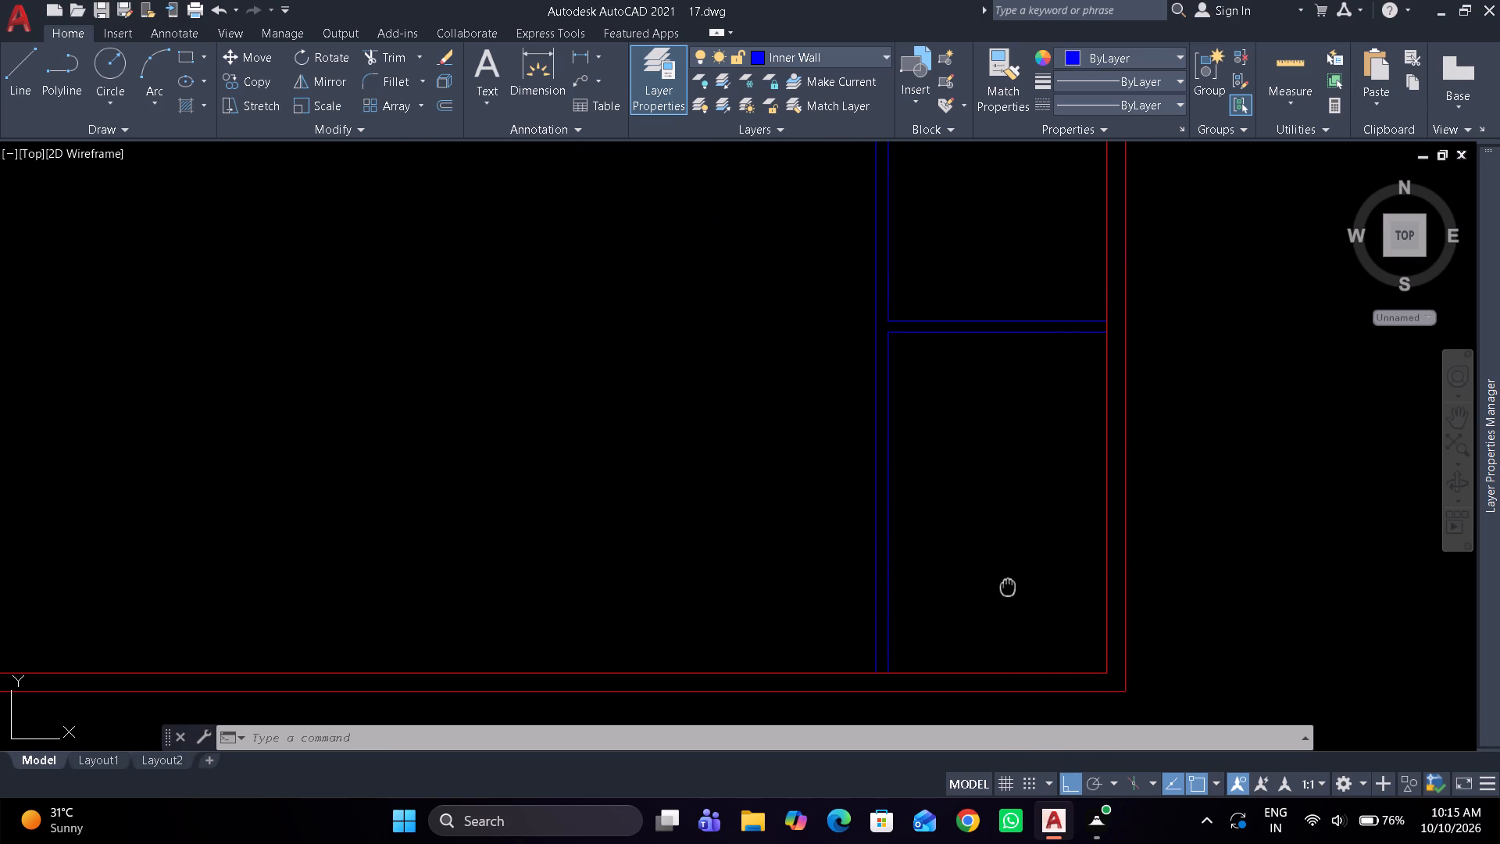
Offset the inner line of the bottom exterior wall 2' upward into the lower-right room.
{"action": "middle_click_drag", "start_coordinate": [1007, 586], "coordinate": [995, 544]}
{"action": "middle_click_drag", "start_coordinate": [995, 570], "coordinate": [987, 557]}
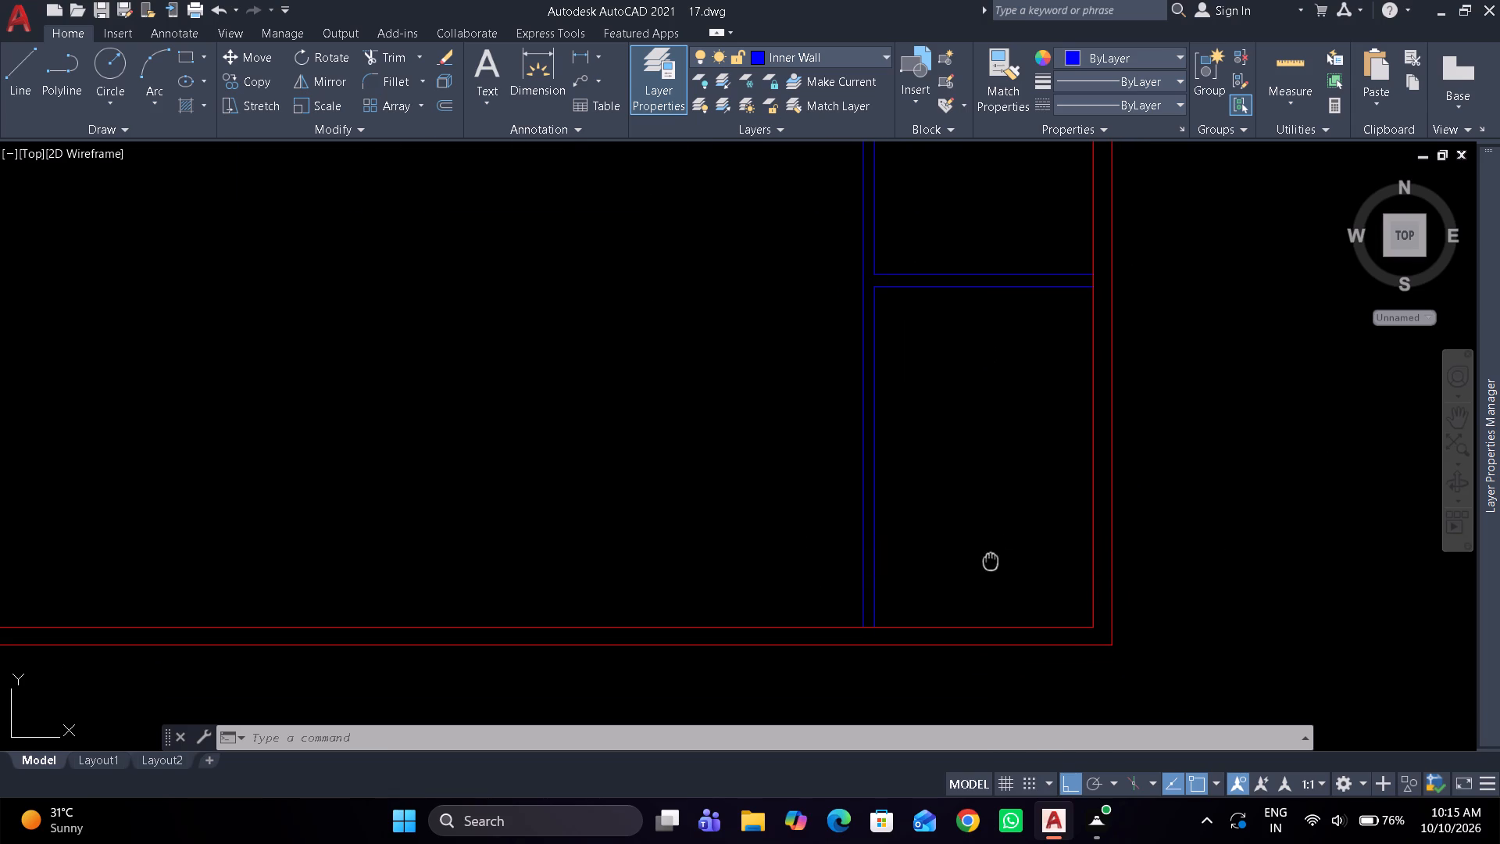
{"action": "middle_click_drag", "start_coordinate": [987, 557], "coordinate": [940, 492]}
{"action": "scroll", "coordinate": [966, 517], "scroll_direction": "up", "scroll_amount": 1}
{"action": "type", "text": "o"}
{"action": "key", "text": "space"}
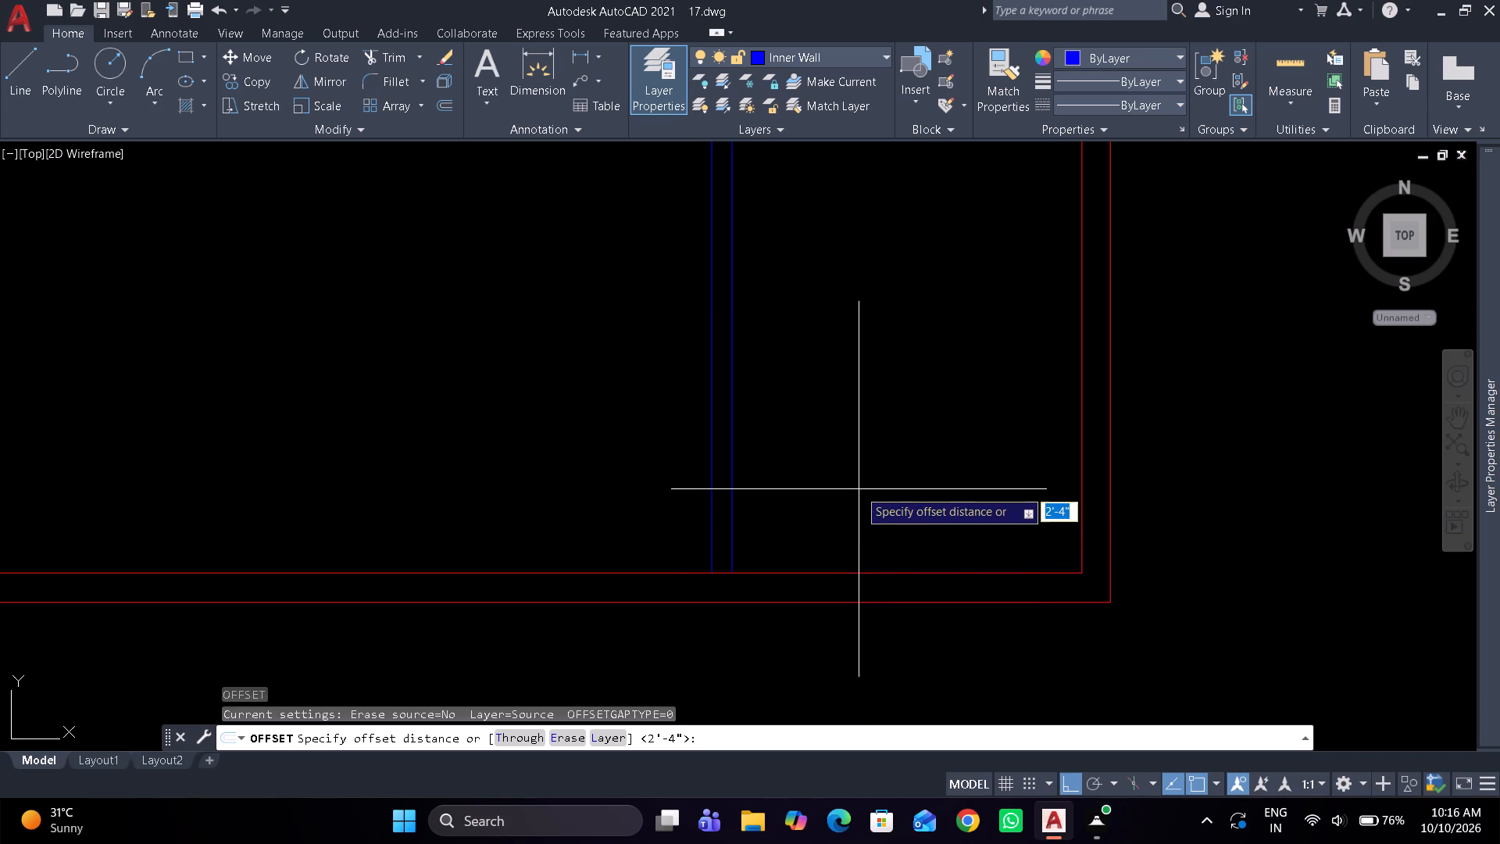
{"action": "scroll", "coordinate": [859, 489], "scroll_direction": "down", "scroll_amount": 4}
{"action": "scroll", "coordinate": [859, 488], "scroll_direction": "up", "scroll_amount": 5}
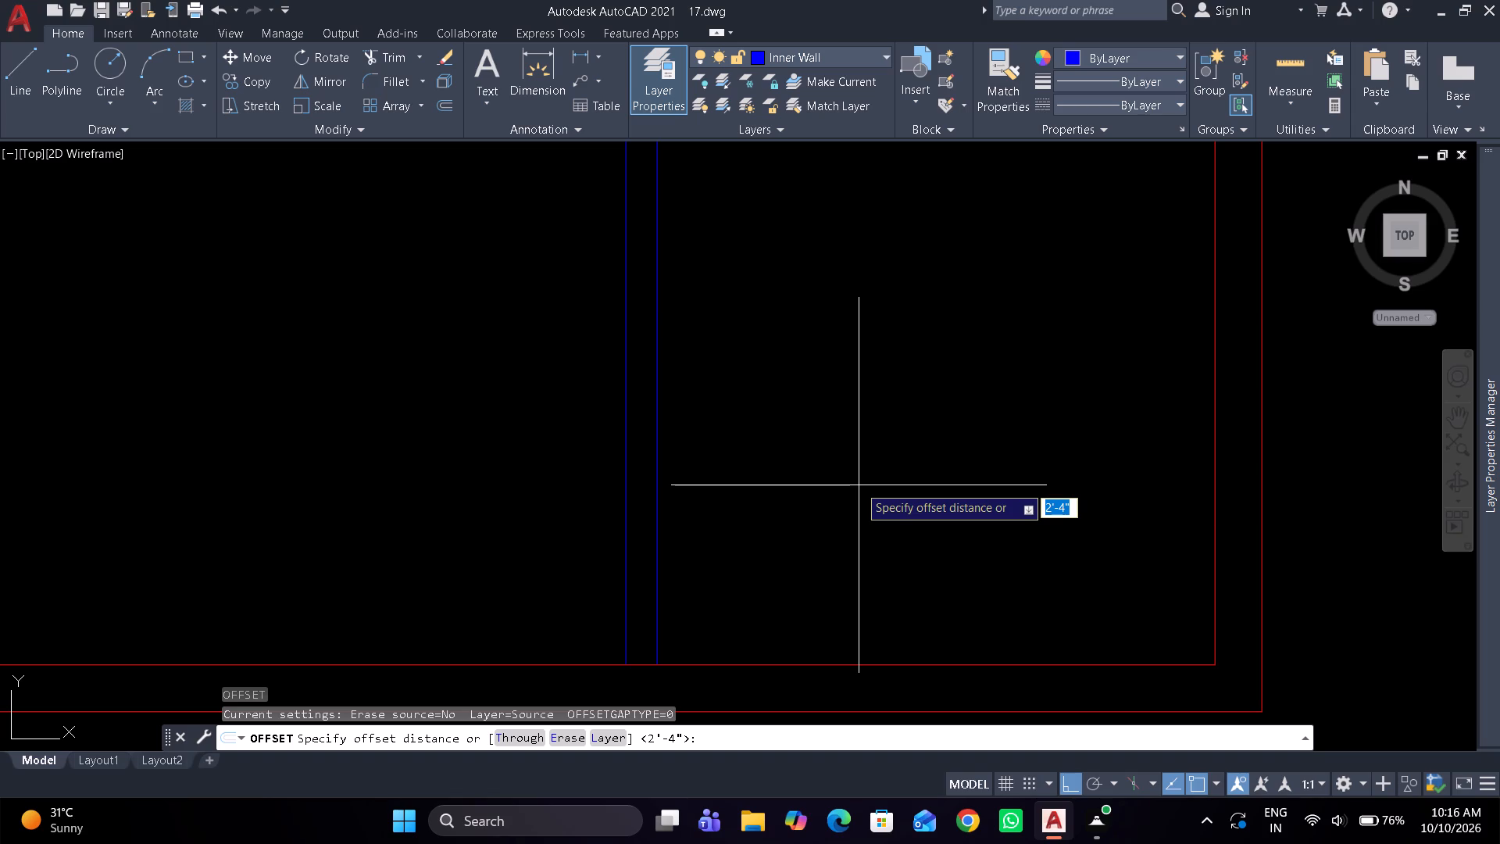
{"action": "type", "text": "2'"}
{"action": "key", "text": "Return"}
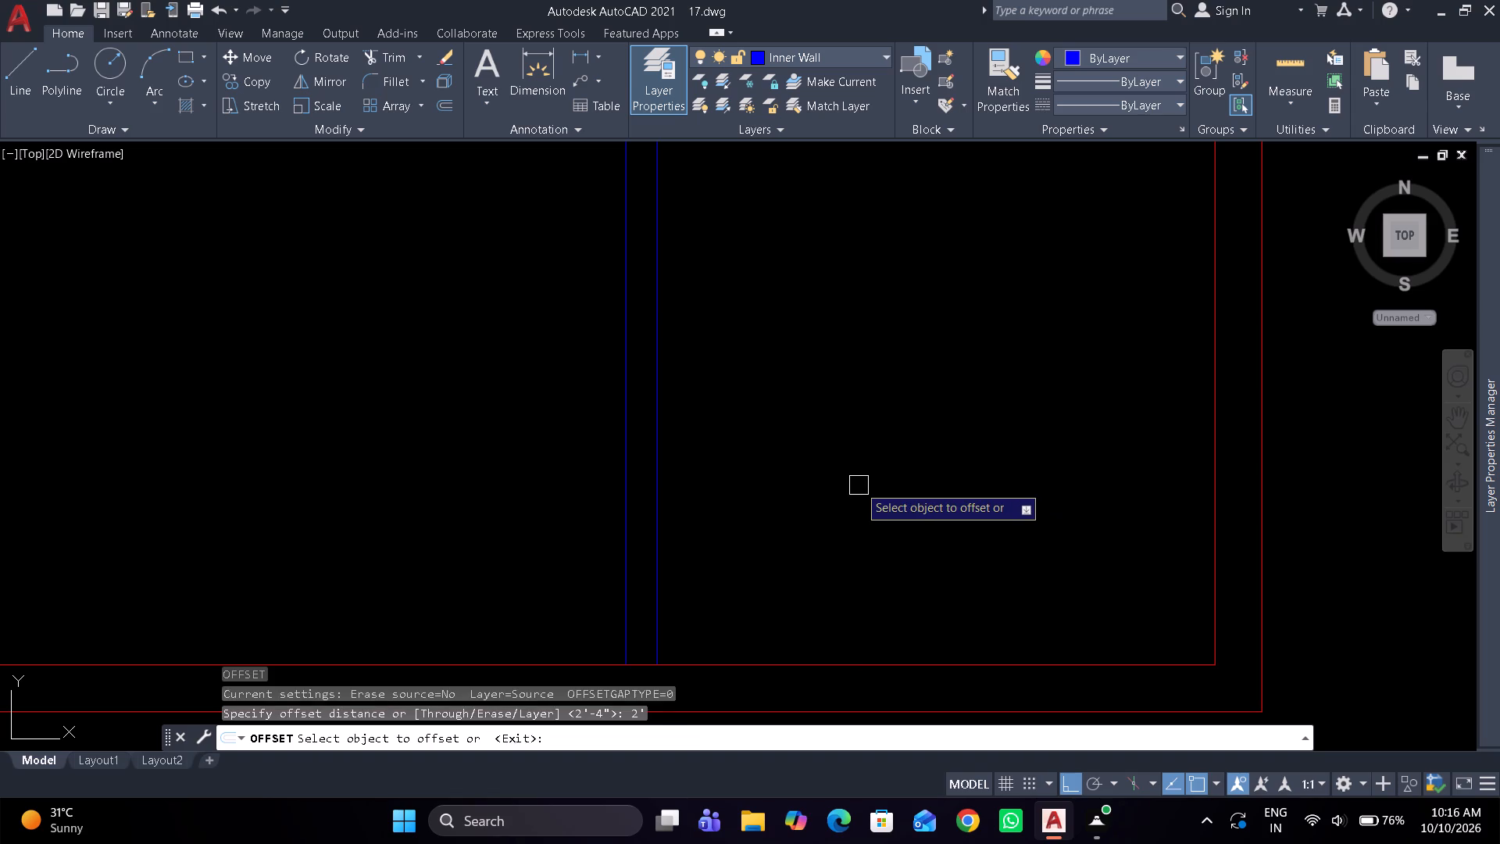
{"action": "left_click_drag", "start_coordinate": [847, 671], "coordinate": [853, 634]}
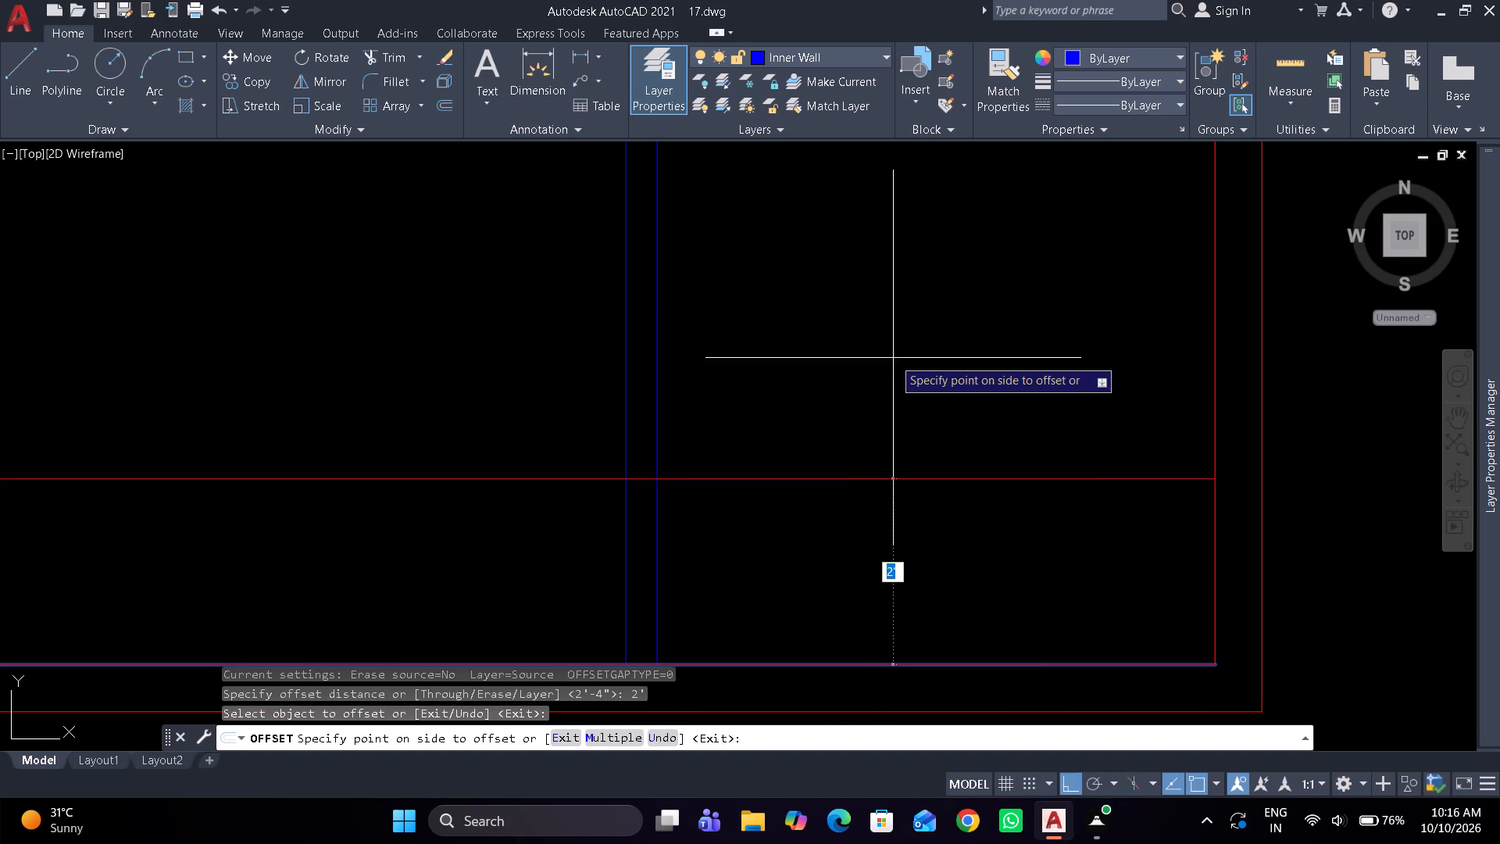
{"action": "left_click", "coordinate": [893, 342]}
{"action": "key", "text": "space"}
Trim the part of the new horizontal line that extends left past the lower-right rooms' vertical partition.
{"action": "type", "text": "tr"}
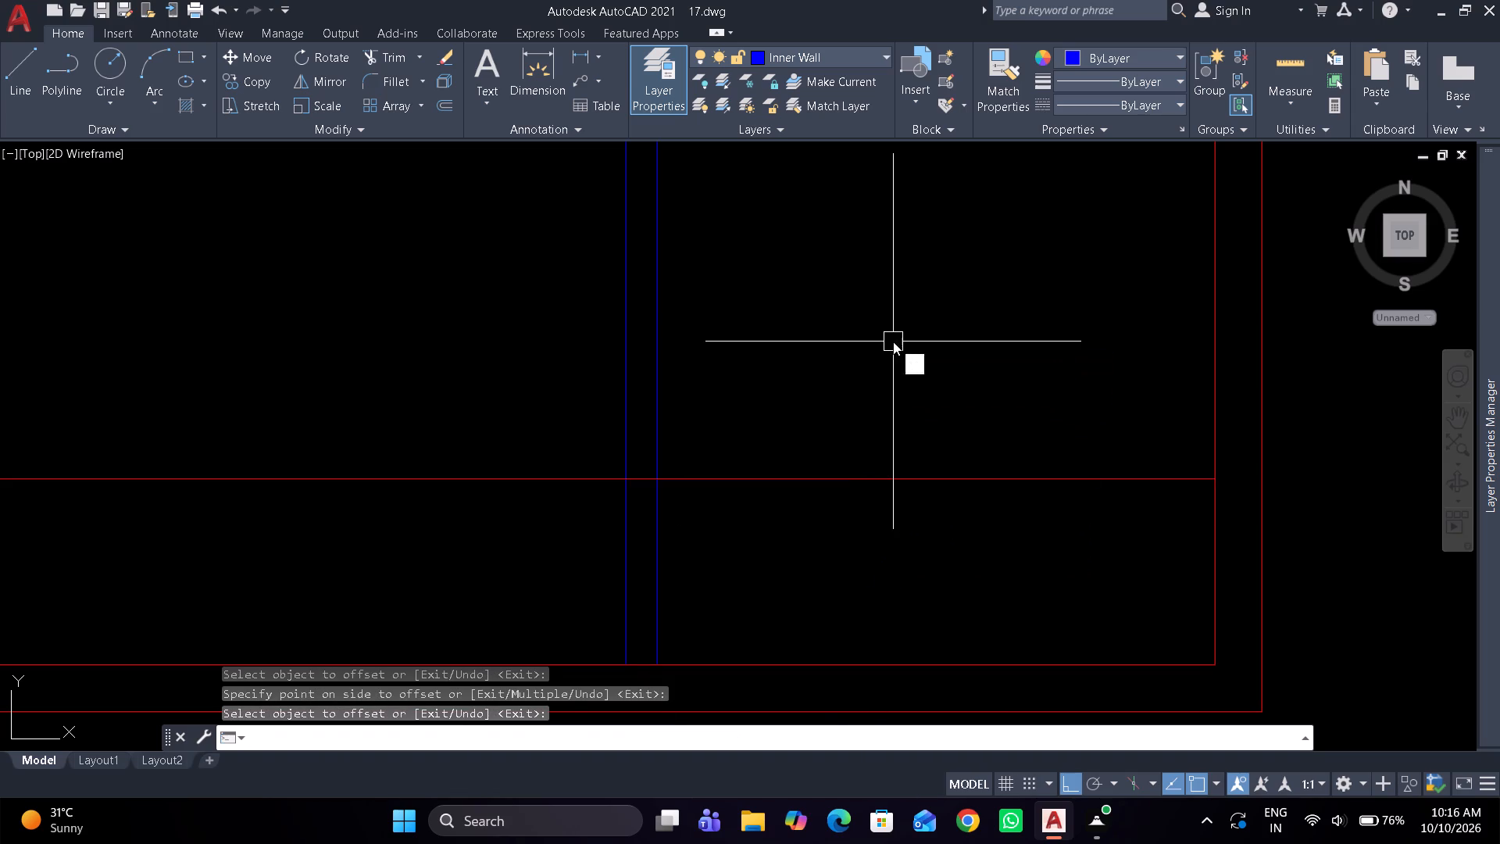
{"action": "key", "text": "space"}
{"action": "left_click", "coordinate": [527, 484]}
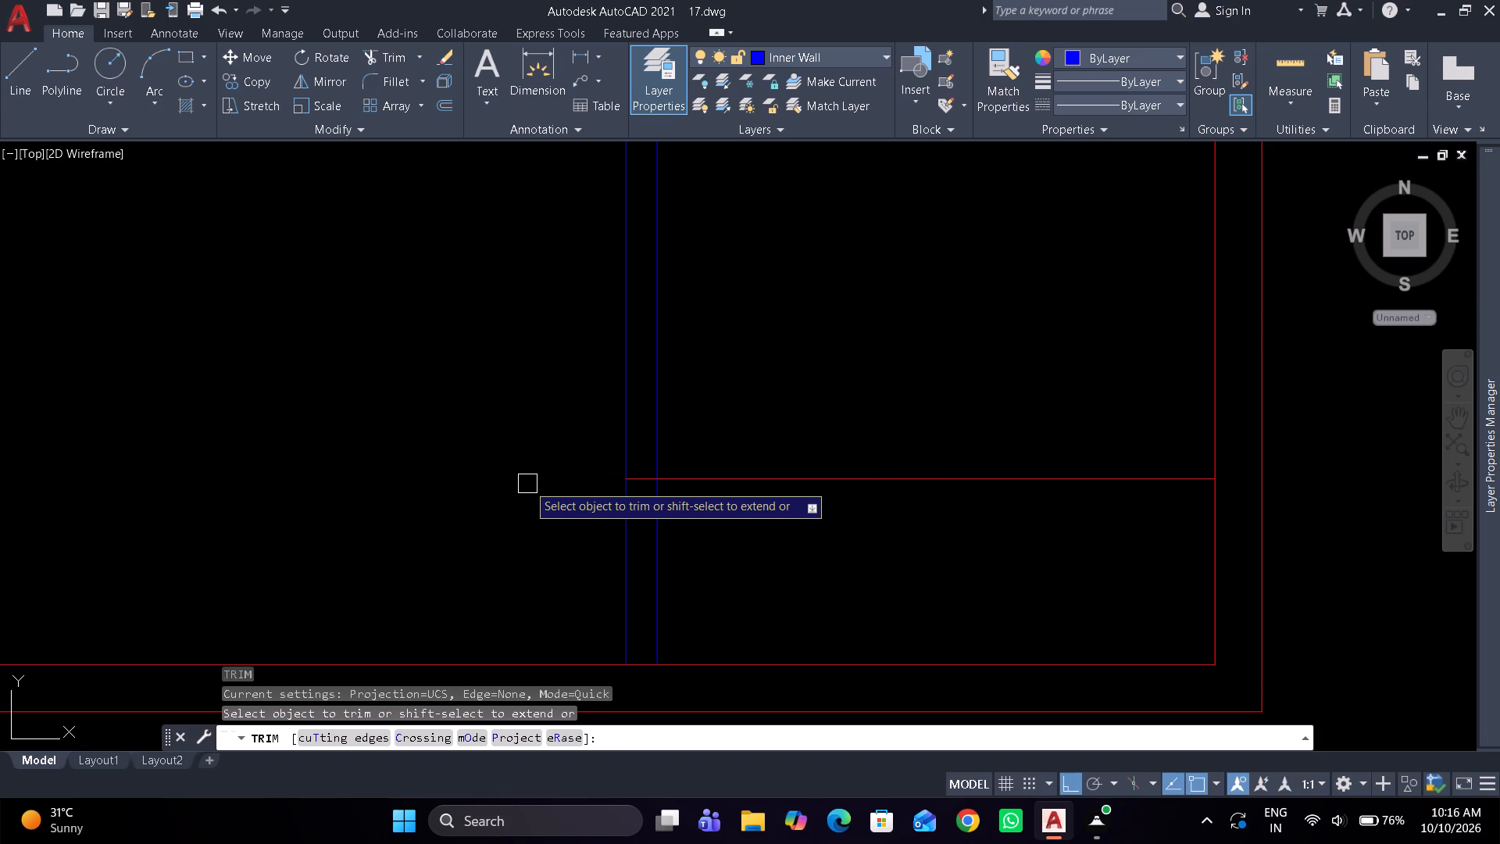
{"action": "scroll", "coordinate": [631, 472], "scroll_direction": "up", "scroll_amount": 1}
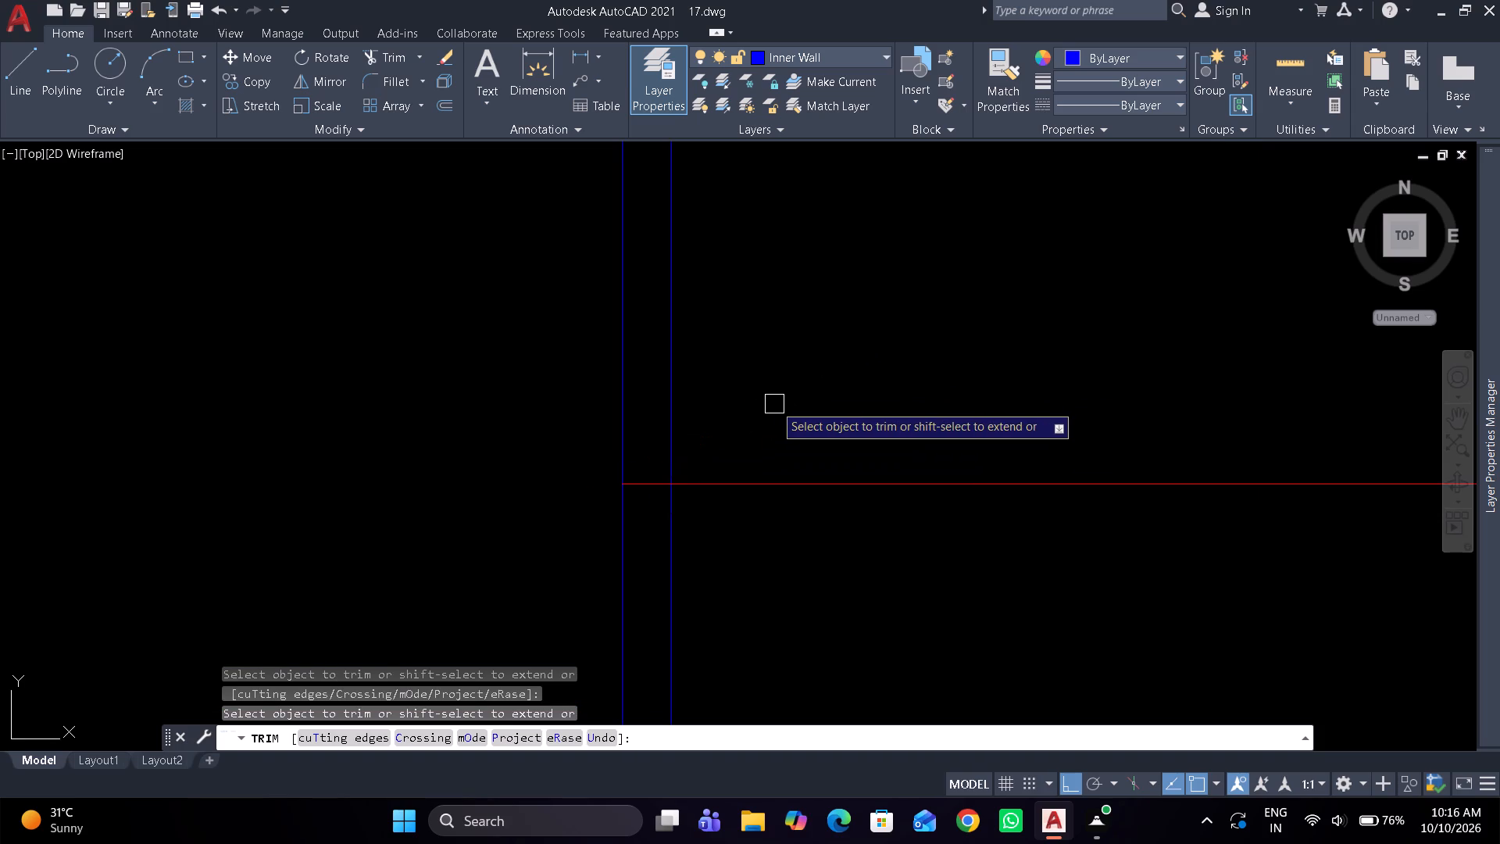
{"action": "key", "text": "space"}
Offset the trimmed horizontal line 4" upward to form the second face of the partition.
{"action": "type", "text": "o"}
{"action": "key", "text": "space"}
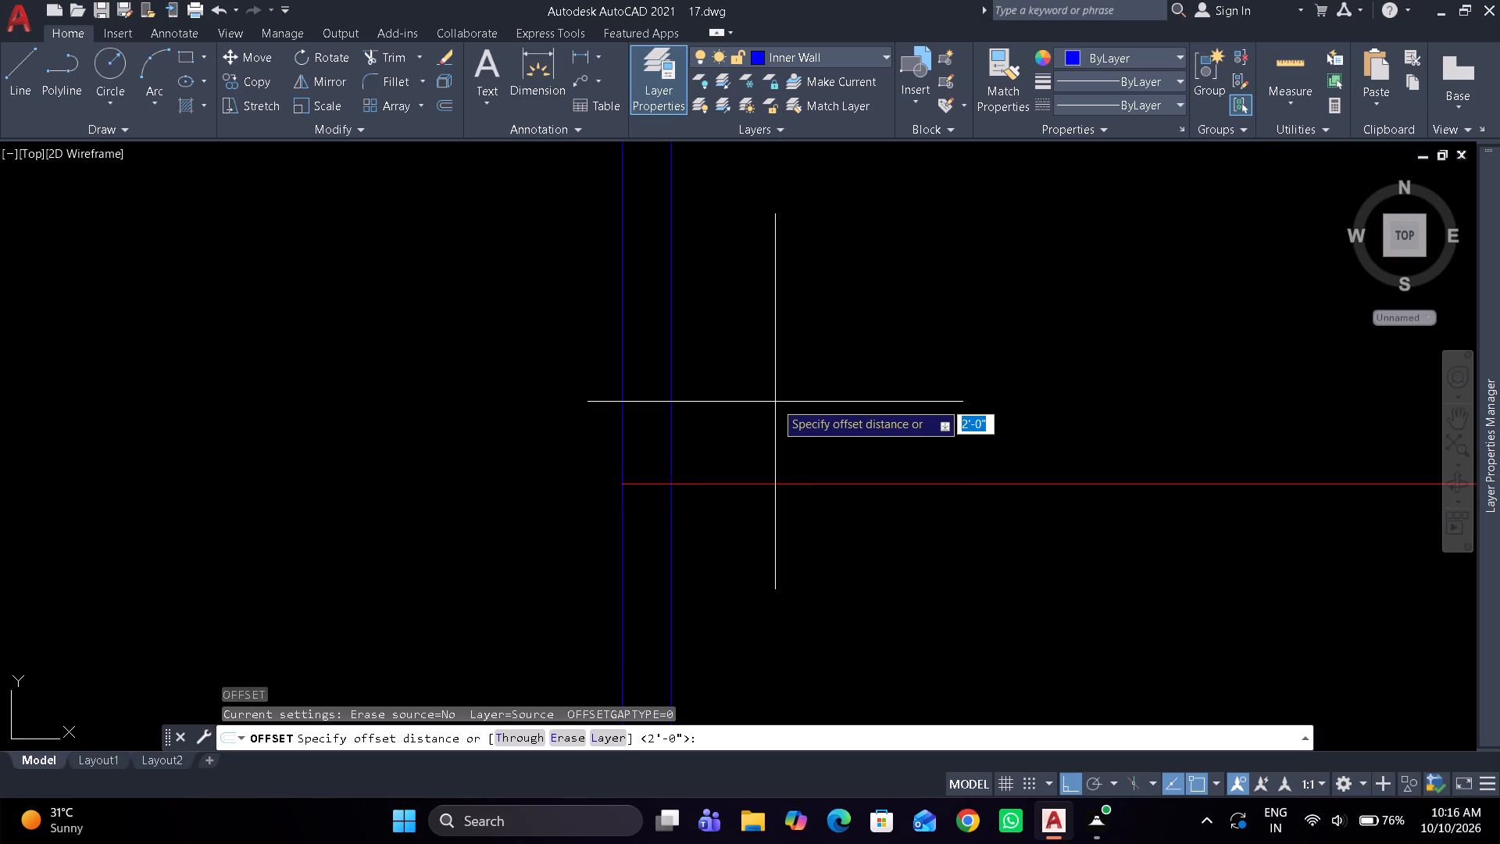
{"action": "type", "text": "4\""}
{"action": "key", "text": "space"}
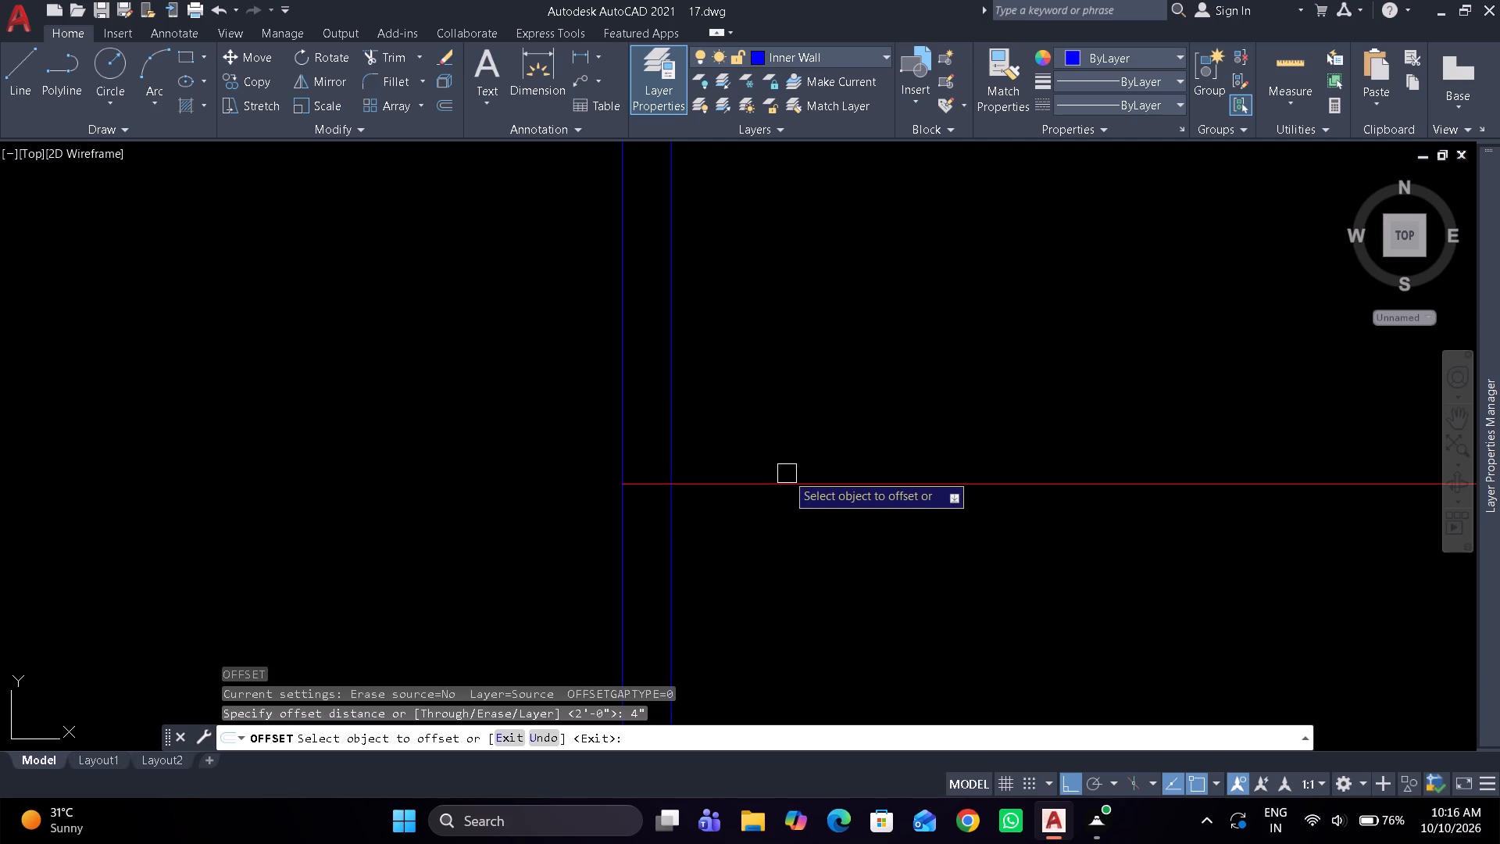
{"action": "left_click_drag", "start_coordinate": [787, 481], "coordinate": [787, 452]}
{"action": "left_click", "coordinate": [794, 241]}
{"action": "key", "text": "space"}
Put both horizontal lines of the new lower-right partition on the Inner Wall layer.
{"action": "left_click_drag", "start_coordinate": [888, 522], "coordinate": [826, 348]}
{"action": "left_click", "coordinate": [814, 313]}
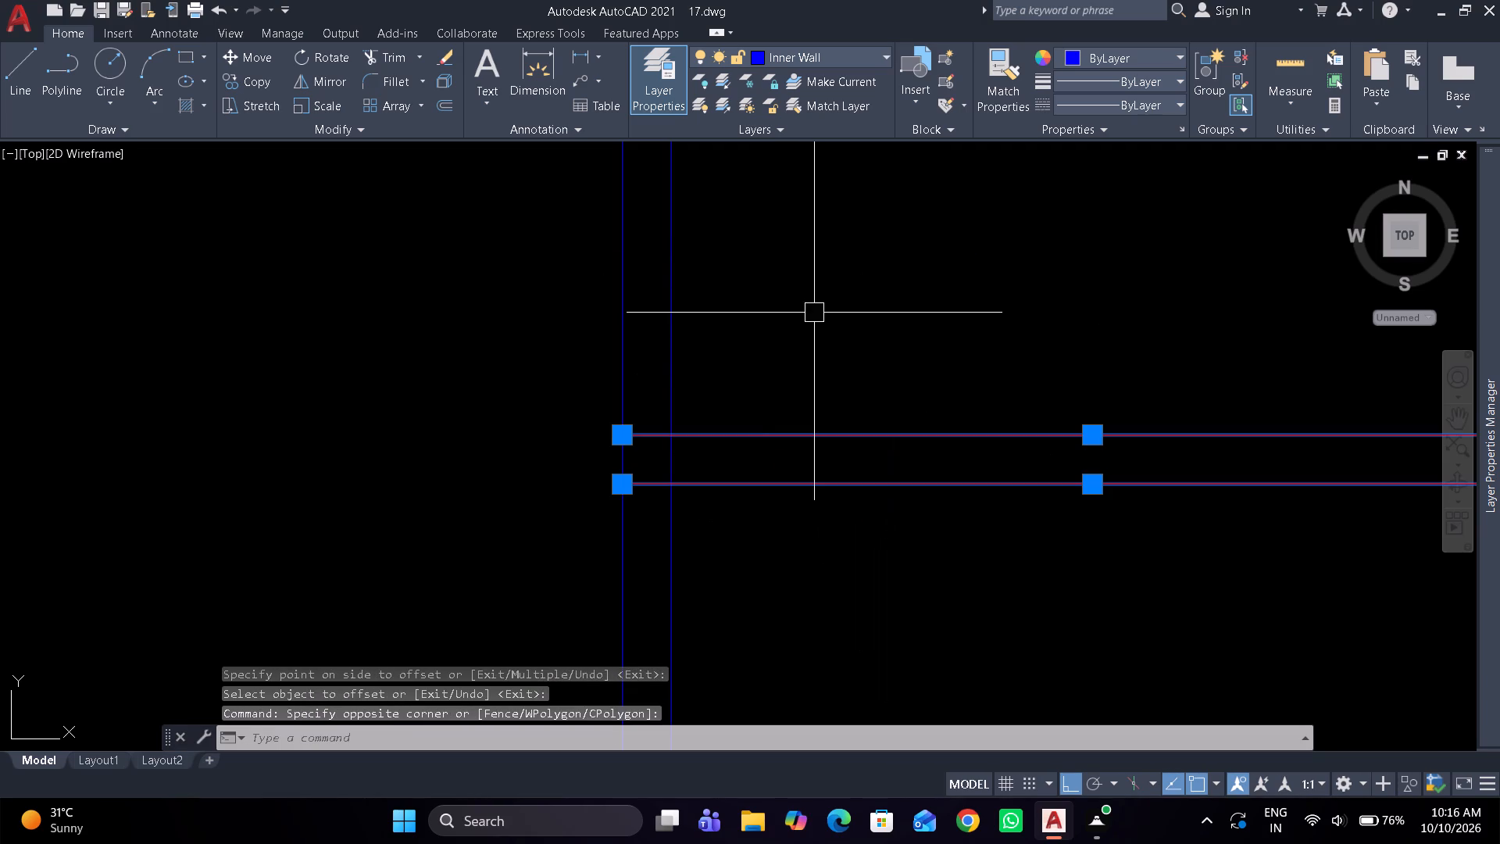
{"action": "left_click", "coordinate": [827, 55]}
{"action": "left_click", "coordinate": [827, 131]}
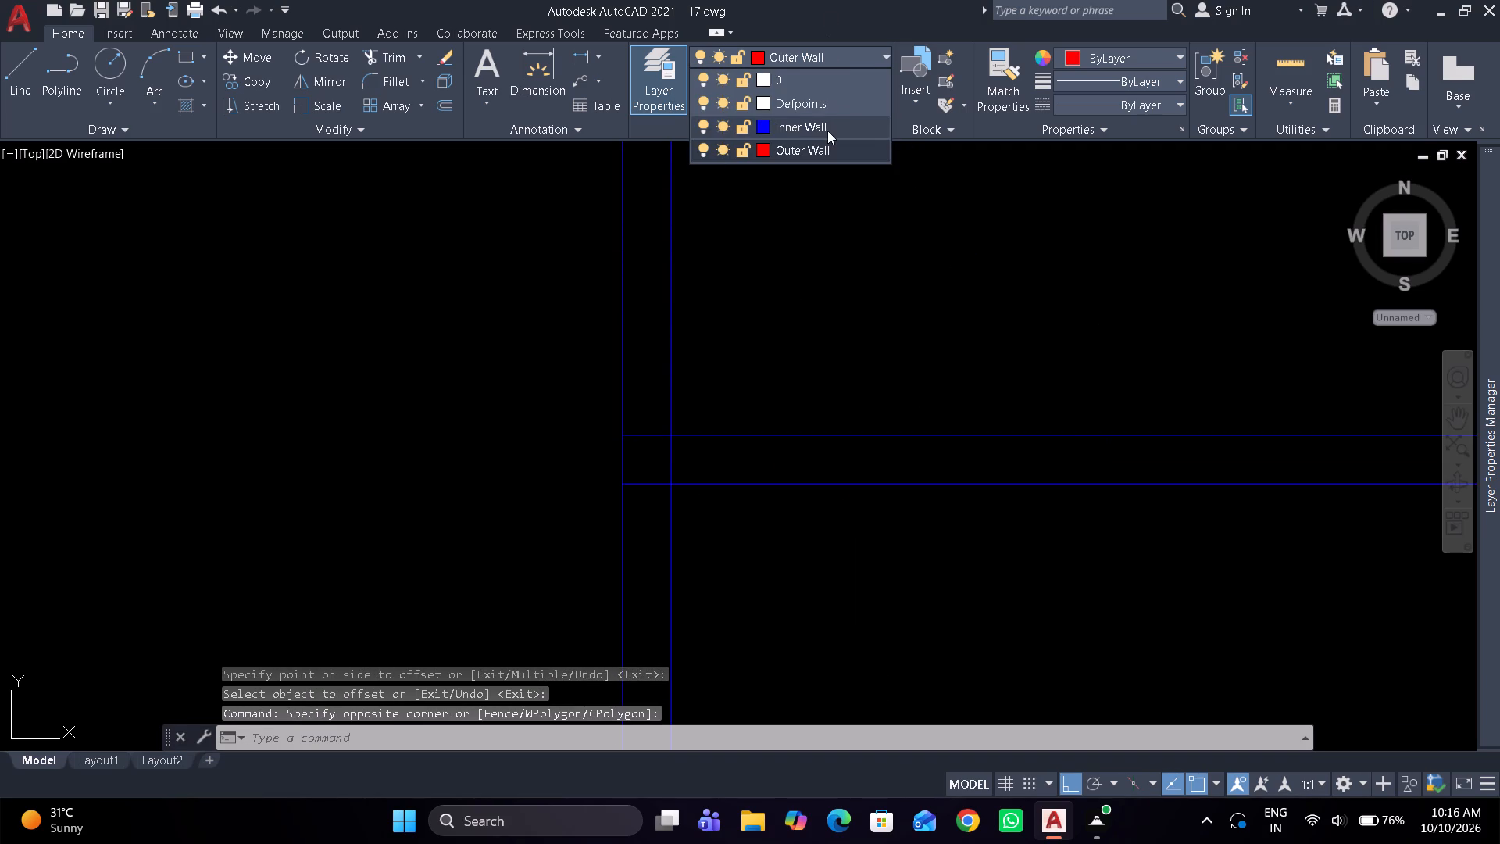
{"action": "key", "text": "Escape"}
Trim the overlapping lines where the new 4" partition meets the vertical partition to form a clean T-junction.
{"action": "type", "text": "tr"}
{"action": "key", "text": "space"}
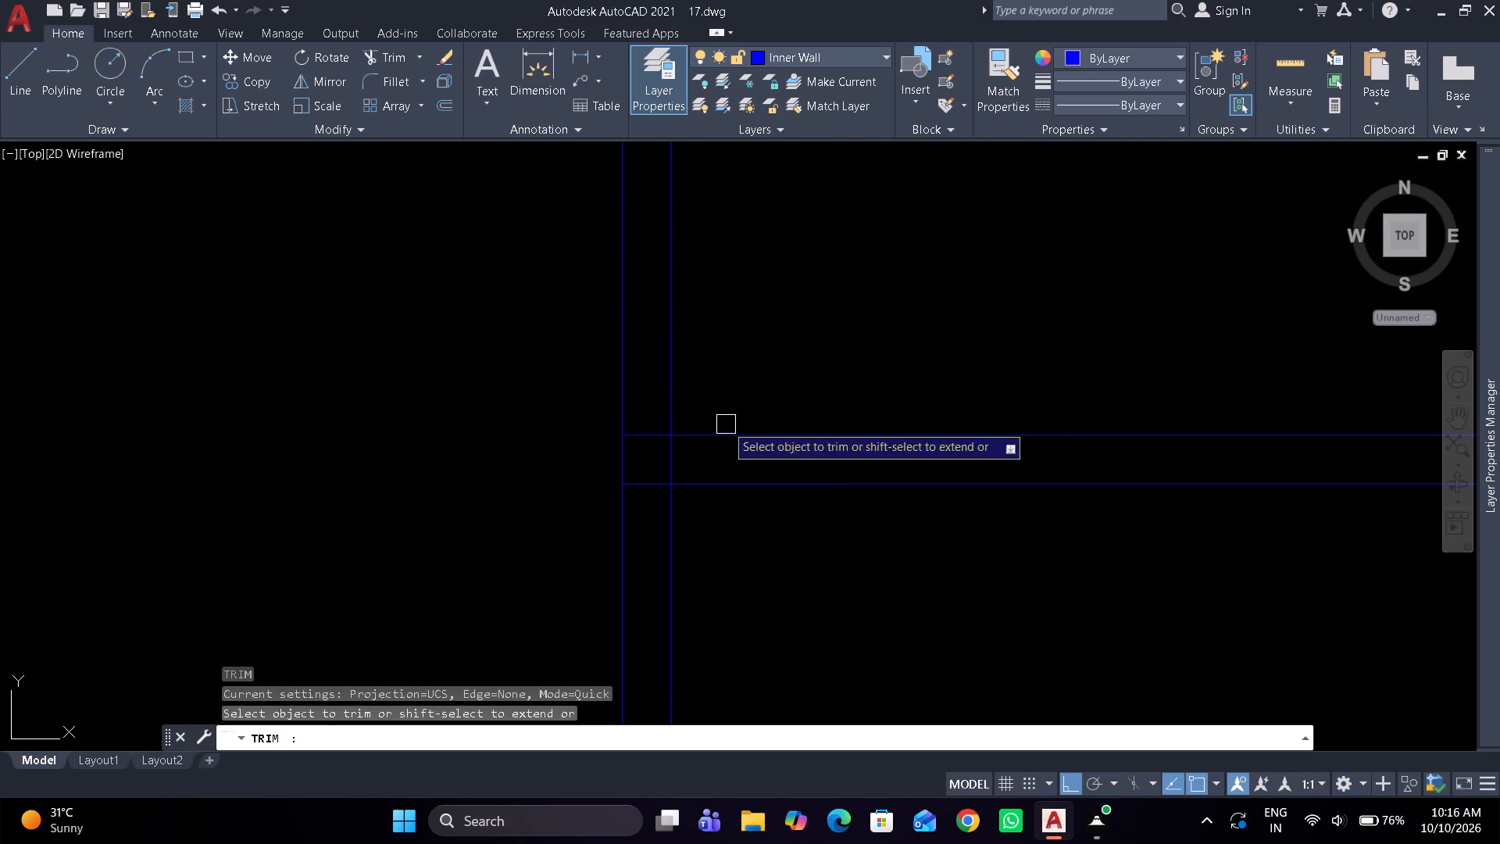
{"action": "scroll", "coordinate": [662, 434], "scroll_direction": "up", "scroll_amount": 1}
{"action": "left_click_drag", "start_coordinate": [647, 398], "coordinate": [636, 576]}
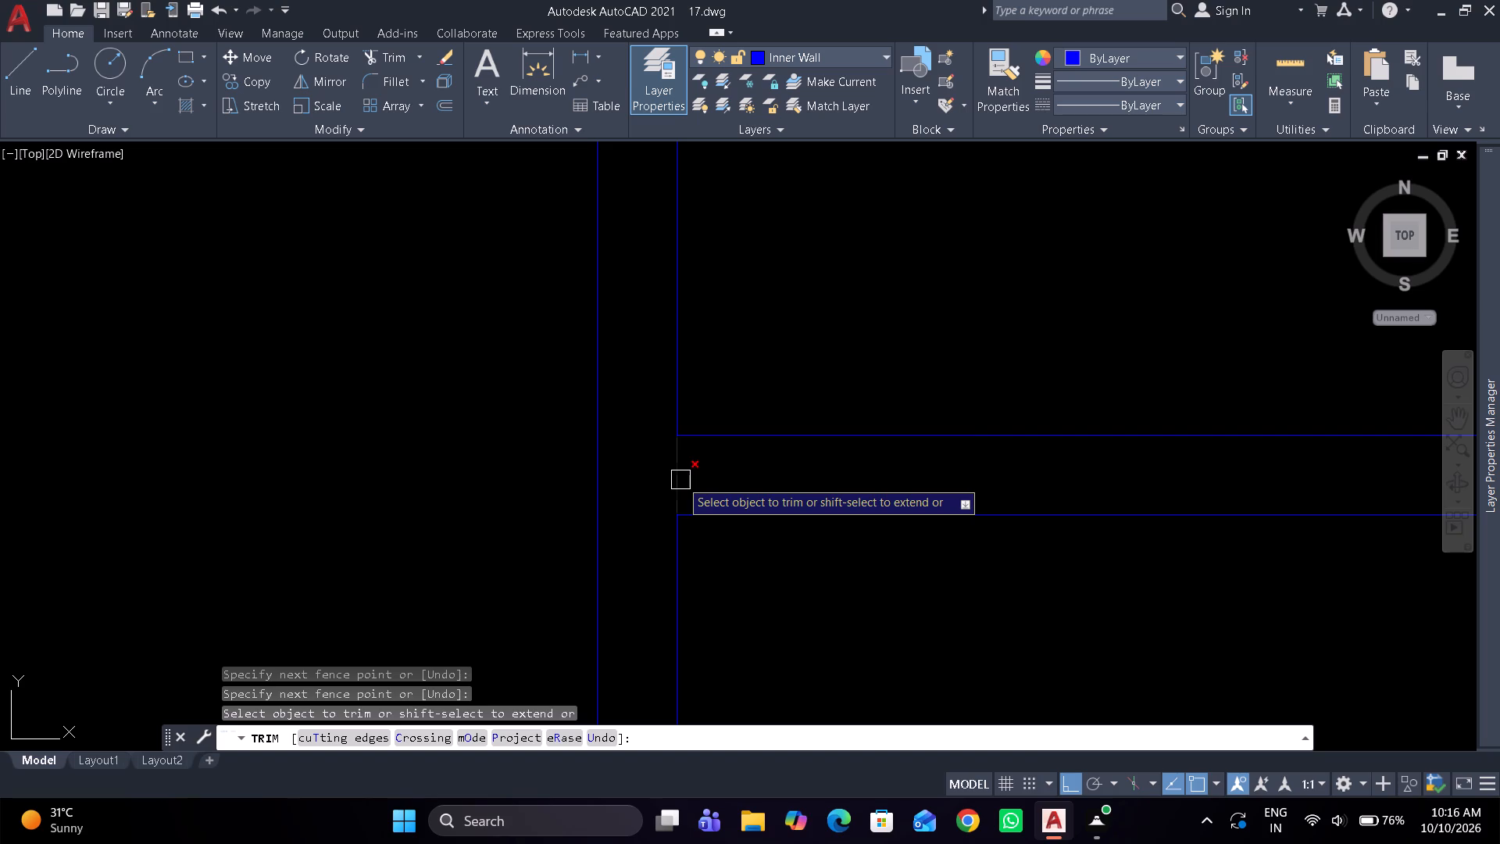
{"action": "left_click", "coordinate": [680, 480]}
{"action": "scroll", "coordinate": [826, 327], "scroll_direction": "down", "scroll_amount": 4}
{"action": "scroll", "coordinate": [875, 277], "scroll_direction": "up", "scroll_amount": 1}
{"action": "key", "text": "space"}
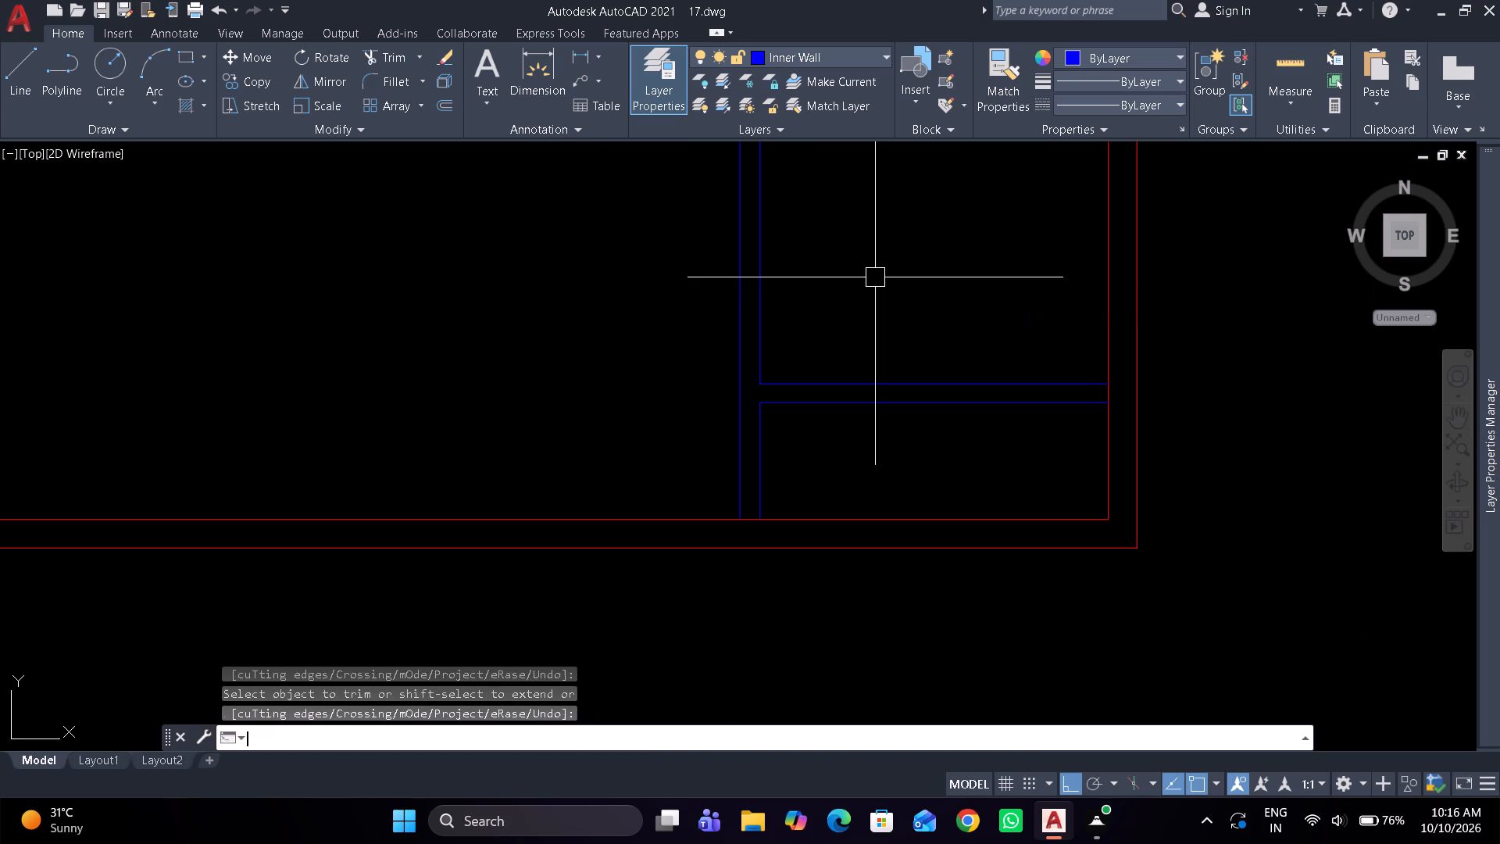
Open the drawing 16.dwg.
{"action": "scroll", "coordinate": [875, 276], "scroll_direction": "down", "scroll_amount": 2}
{"action": "middle_click_drag", "start_coordinate": [882, 290], "coordinate": [952, 488]}
{"action": "middle_click_drag", "start_coordinate": [787, 463], "coordinate": [794, 469]}
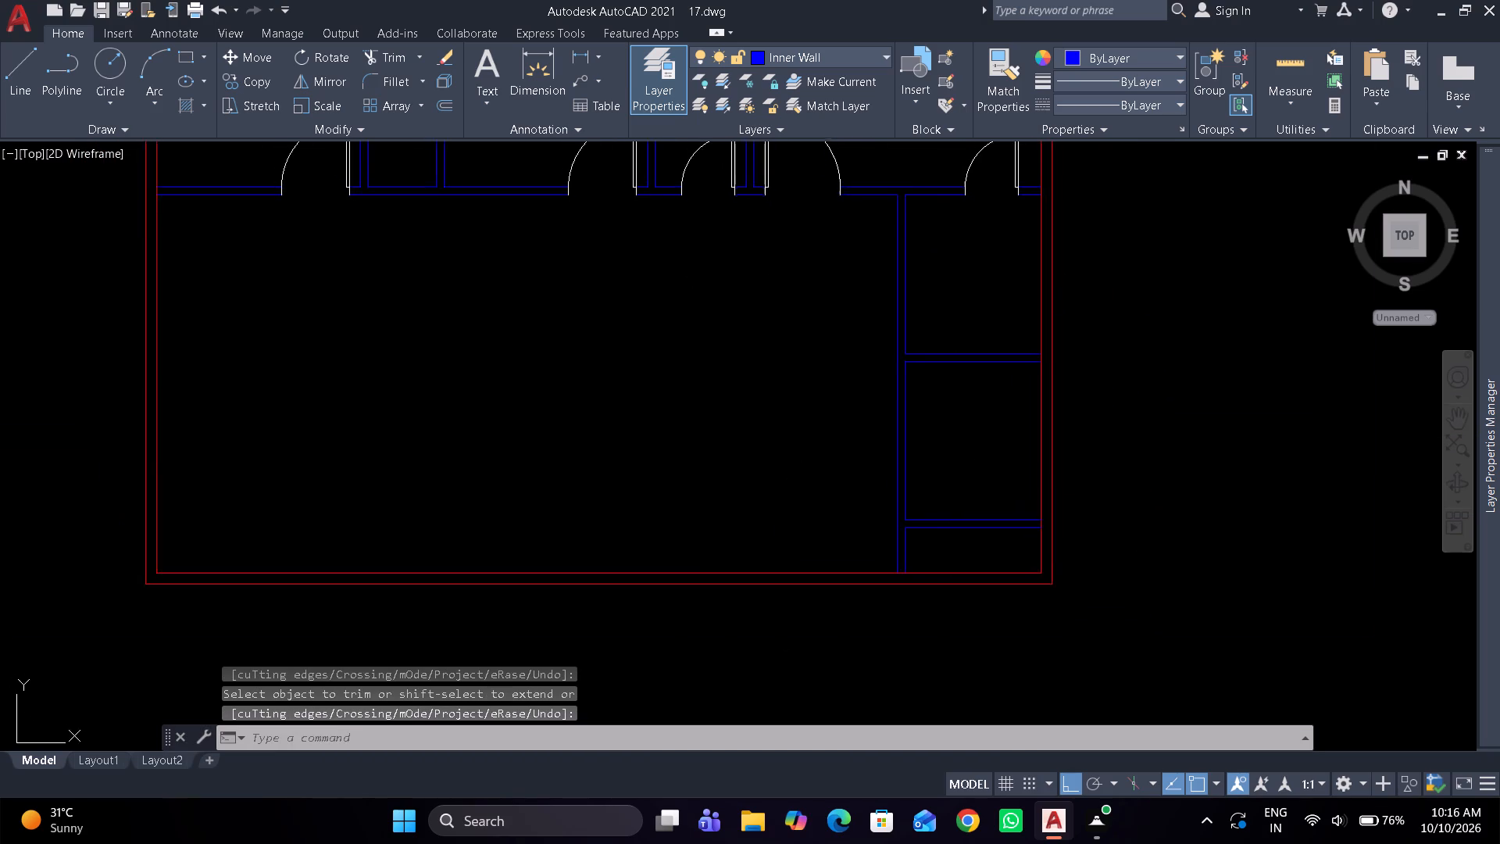
{"action": "middle_click_drag", "start_coordinate": [794, 469], "coordinate": [896, 524]}
{"action": "scroll", "coordinate": [896, 524], "scroll_direction": "down", "scroll_amount": 1}
{"action": "middle_click", "coordinate": [823, 467]}
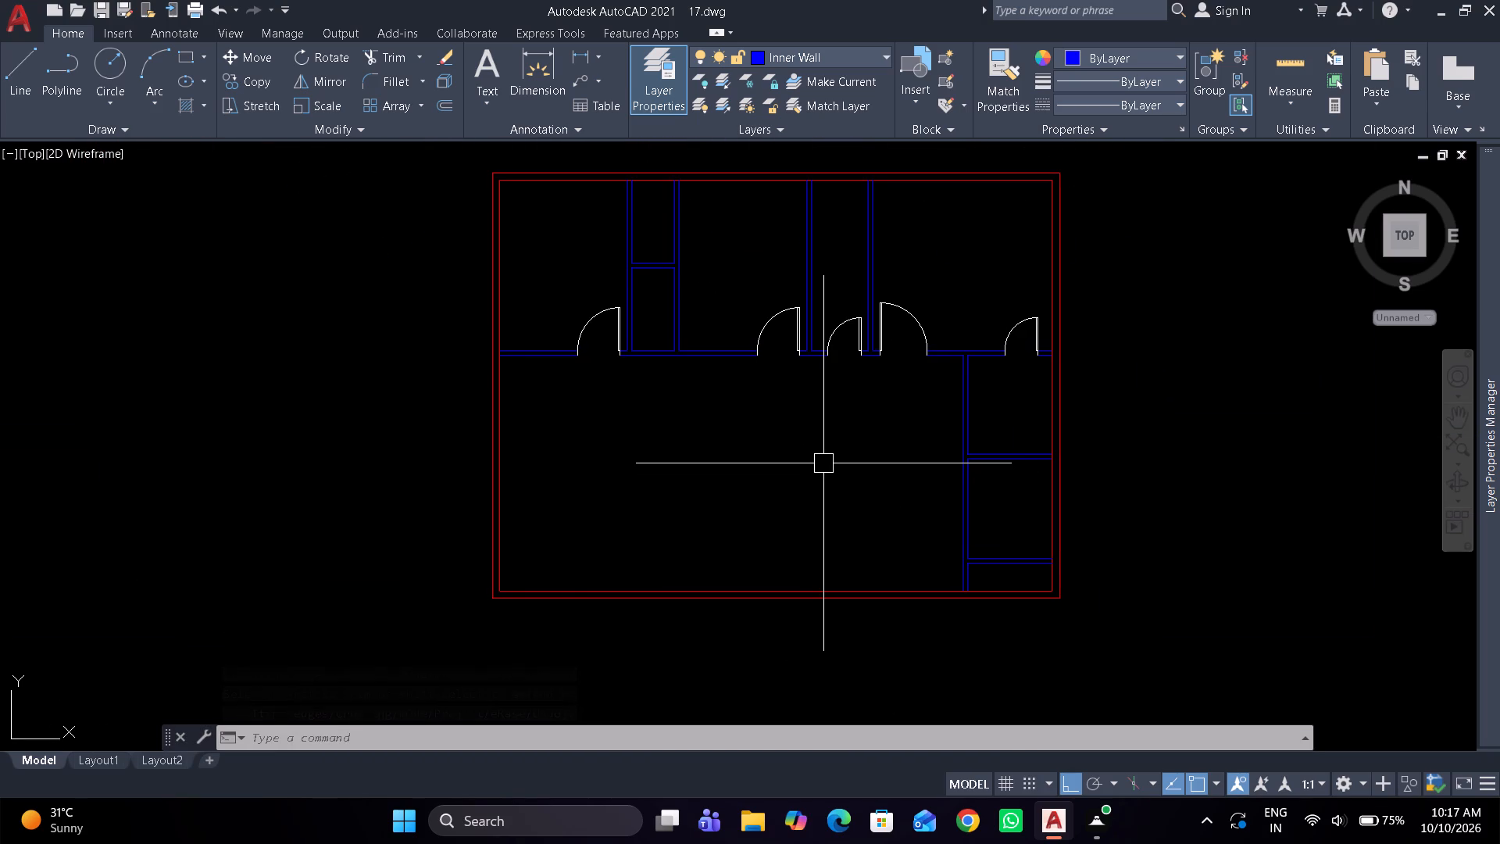
{"action": "middle_click_drag", "start_coordinate": [830, 477], "coordinate": [846, 500]}
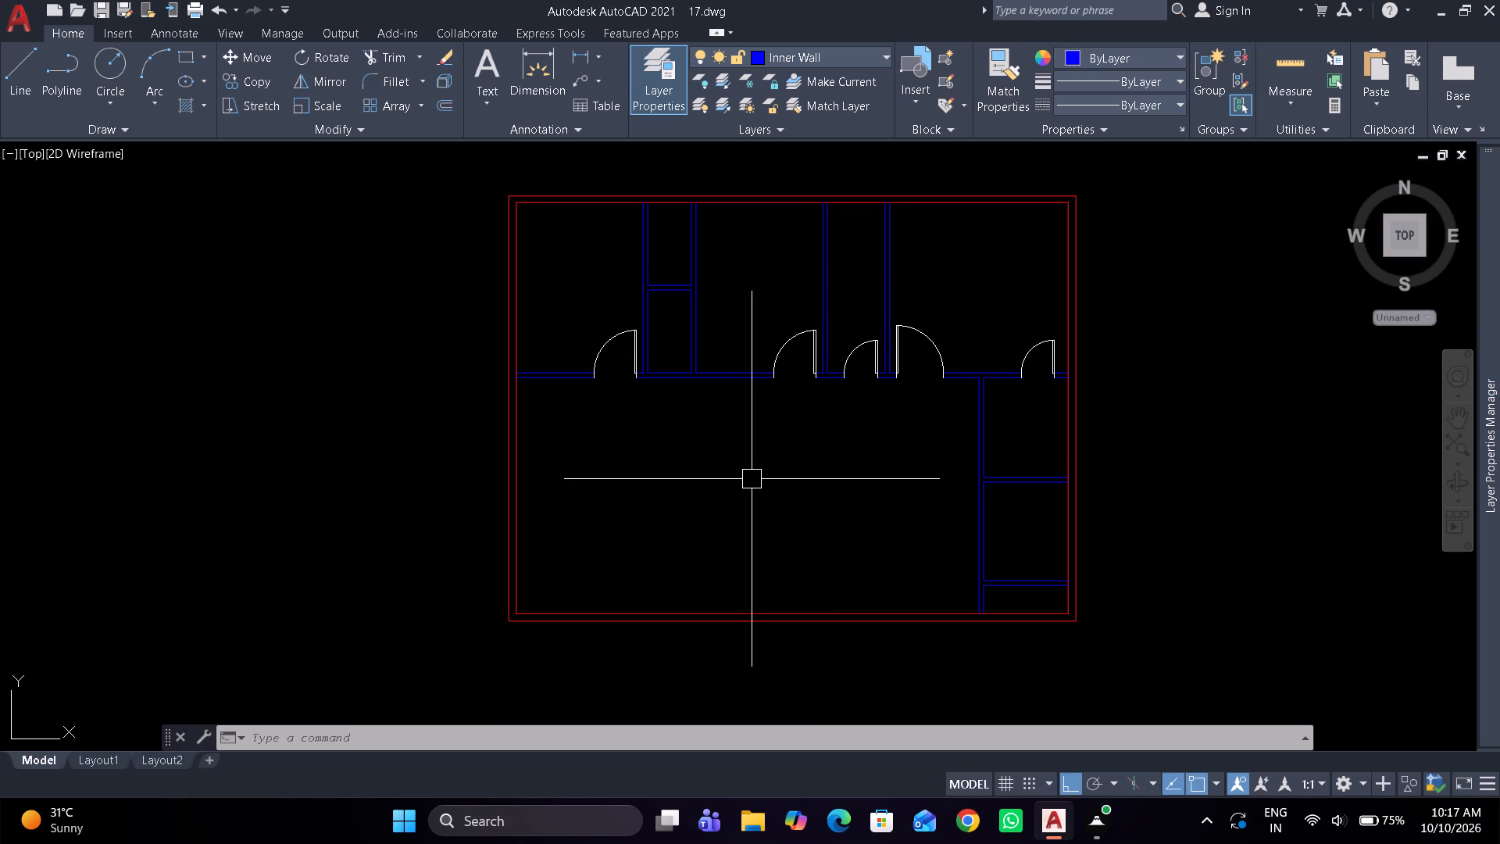
{"action": "left_click", "coordinate": [23, 18]}
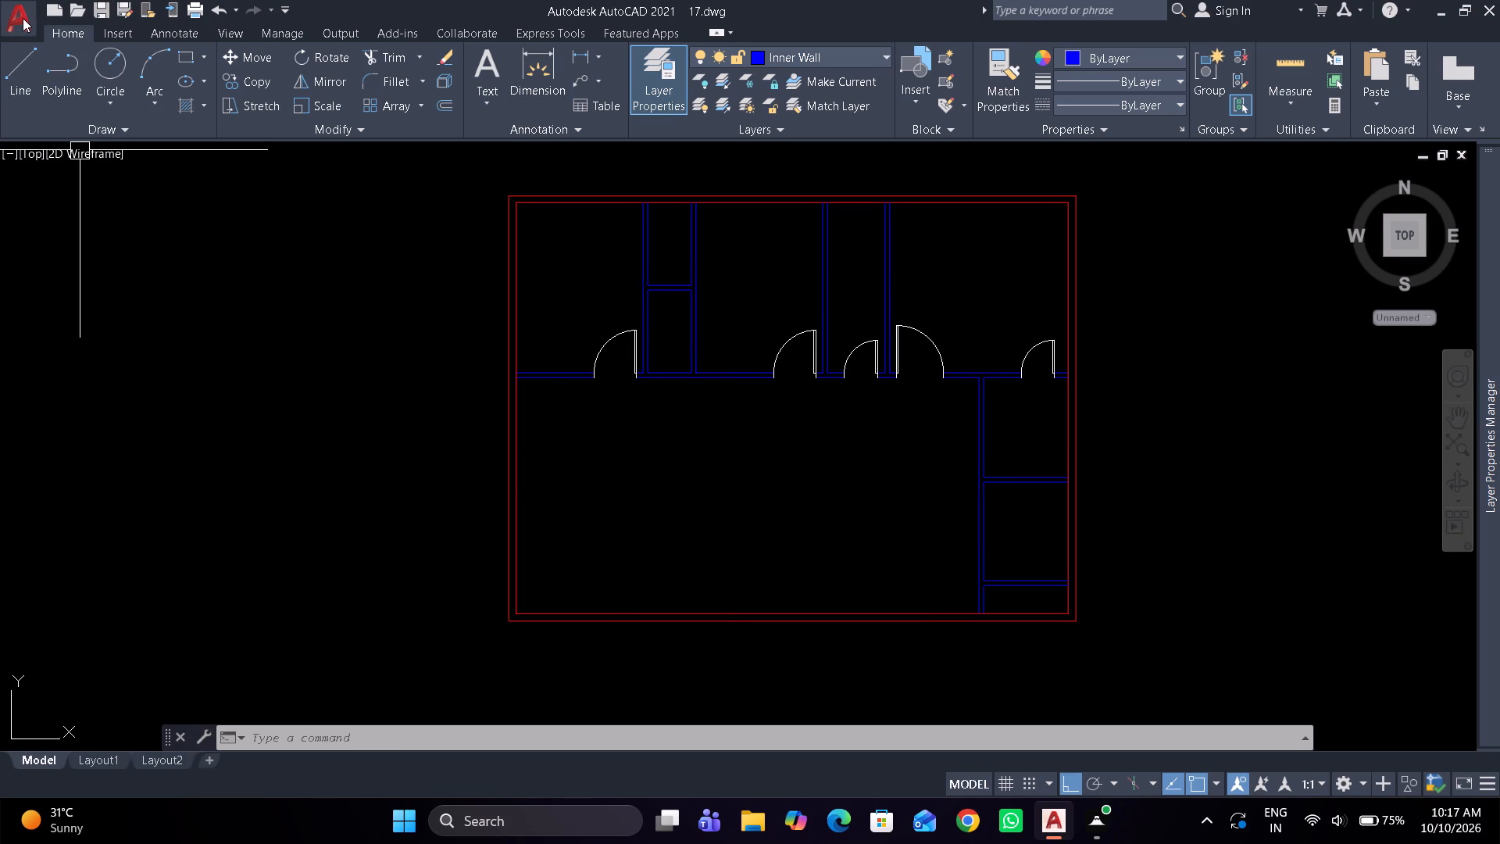
{"action": "left_click", "coordinate": [176, 168]}
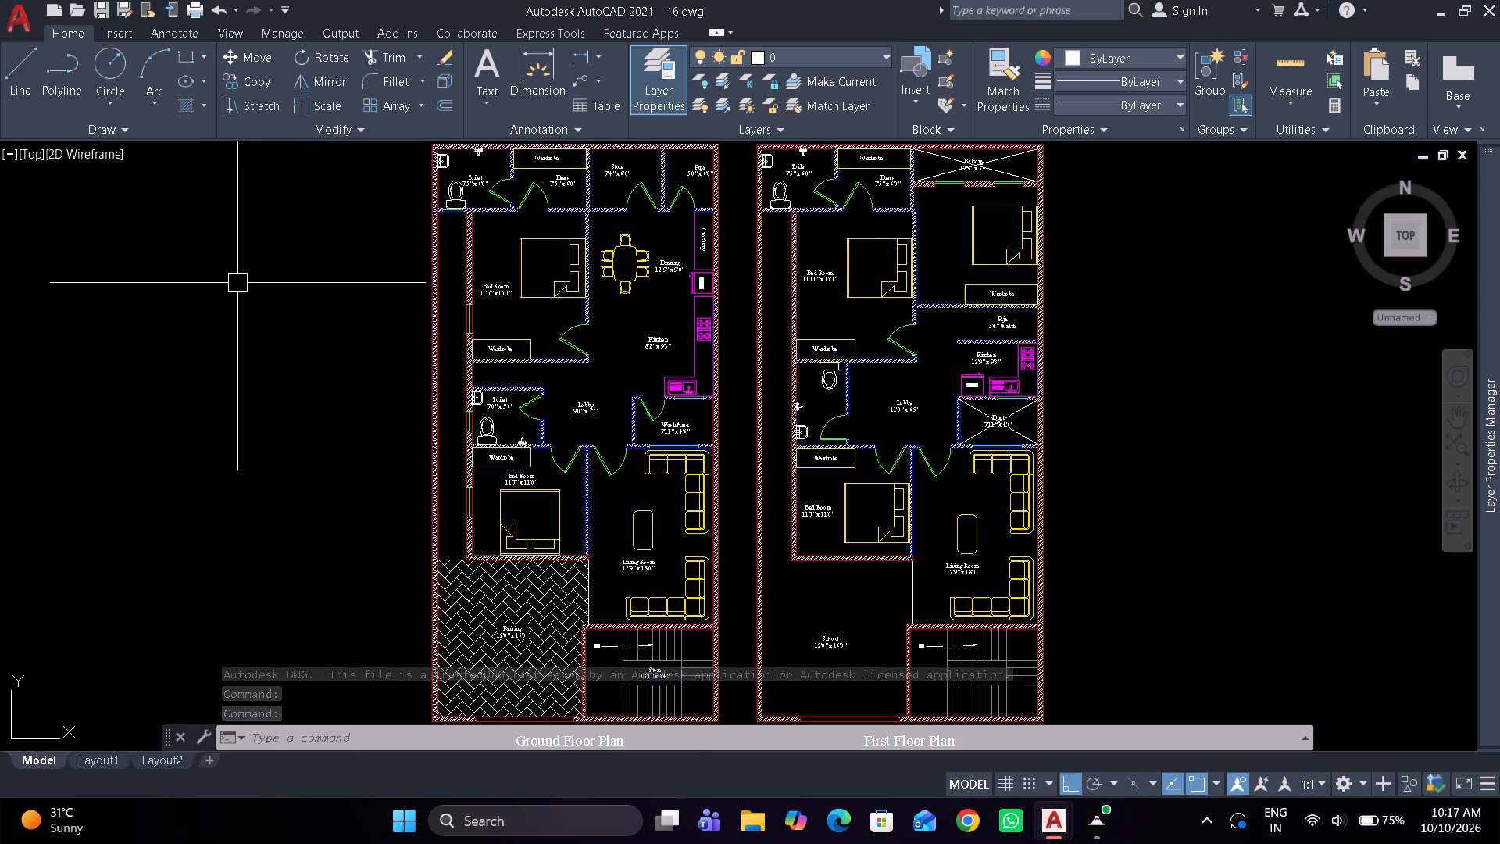
Copy the ground floor's lower sofa, lower bedroom bed, toilet WC, basin and label, and the kitchen sink, stove and labelled fridge to the clipboard.
{"action": "scroll", "coordinate": [677, 587], "scroll_direction": "up", "scroll_amount": 1}
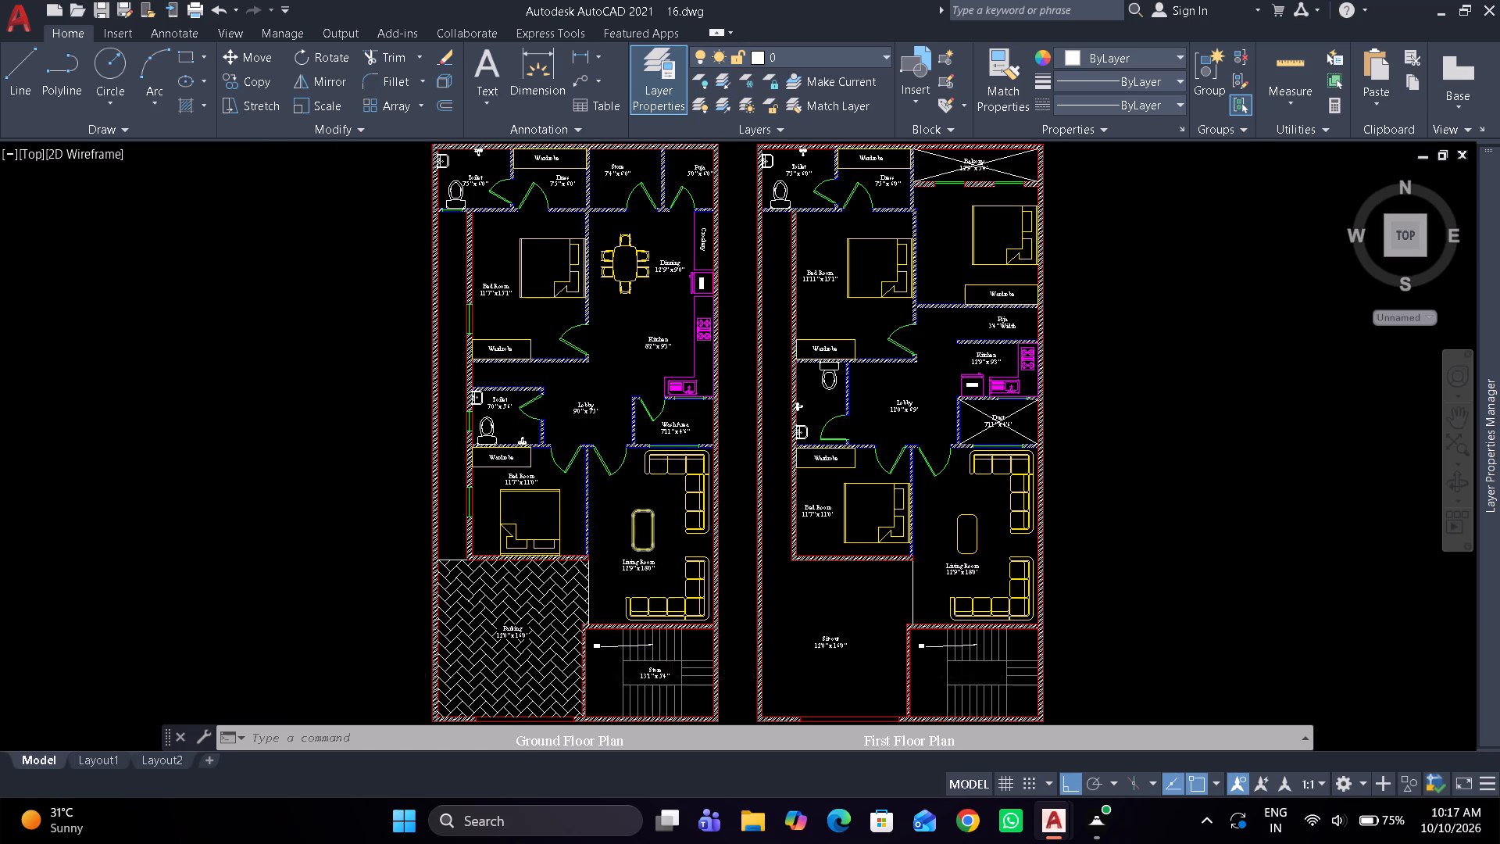
{"action": "left_click", "coordinate": [693, 592]}
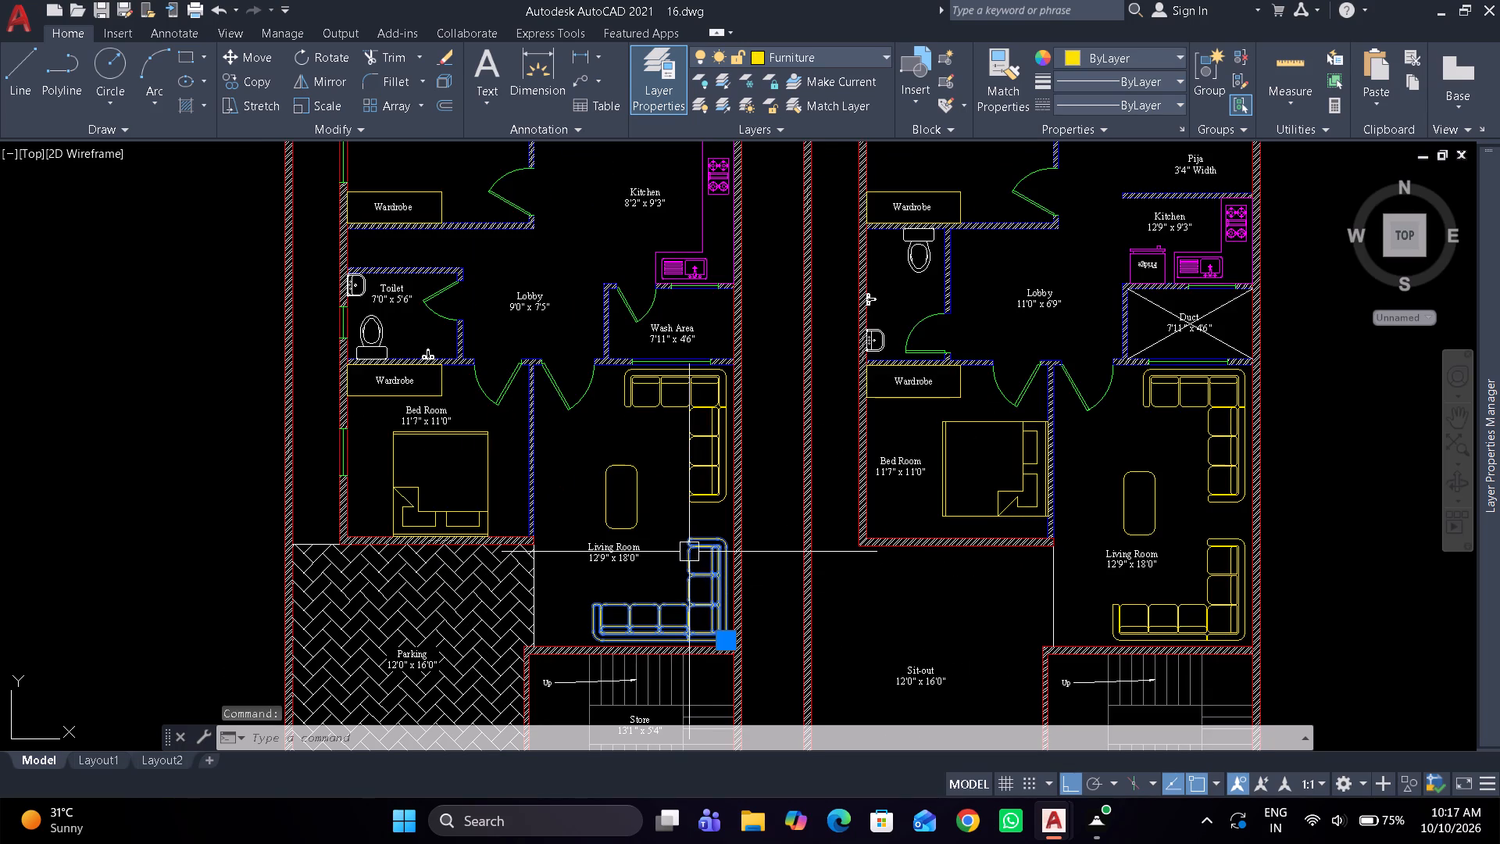
{"action": "left_click", "coordinate": [459, 513]}
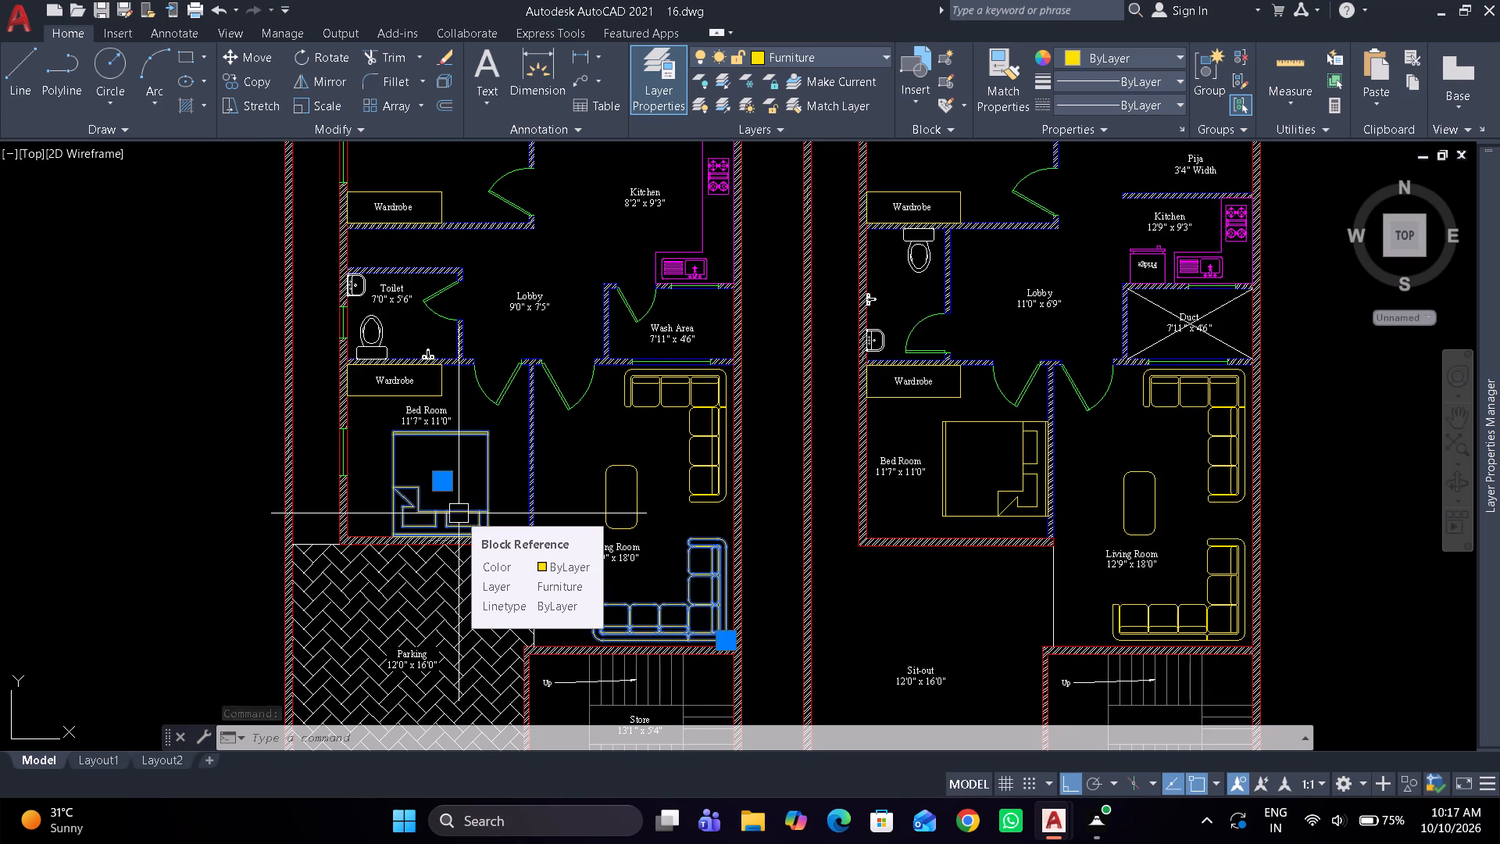
{"action": "left_click", "coordinate": [374, 337]}
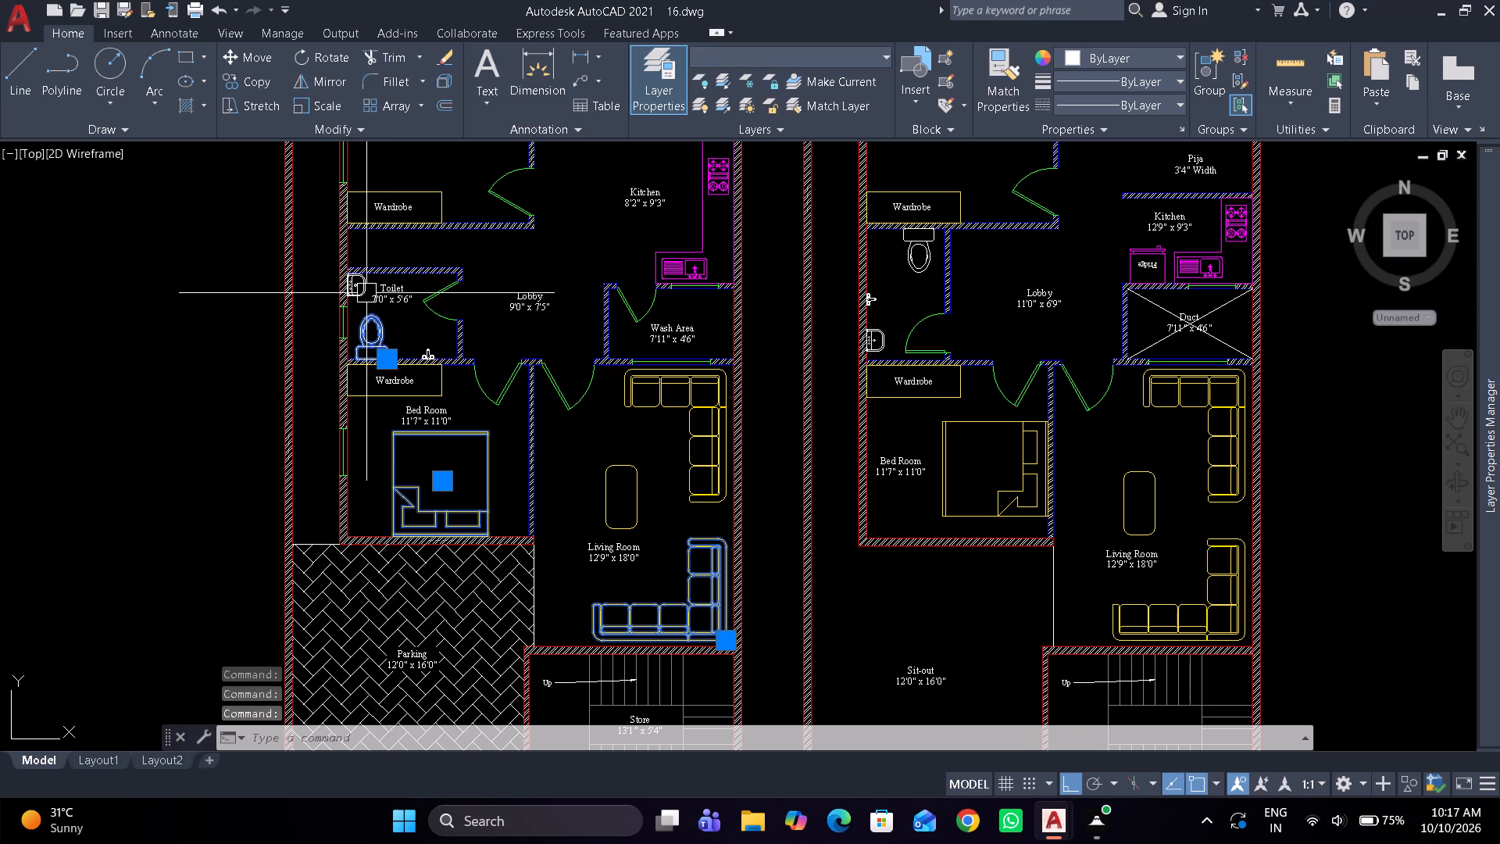
{"action": "left_click", "coordinate": [366, 293]}
{"action": "scroll", "coordinate": [366, 293], "scroll_direction": "up", "scroll_amount": 4}
{"action": "left_click", "coordinate": [355, 291]}
{"action": "scroll", "coordinate": [355, 297], "scroll_direction": "down", "scroll_amount": 3}
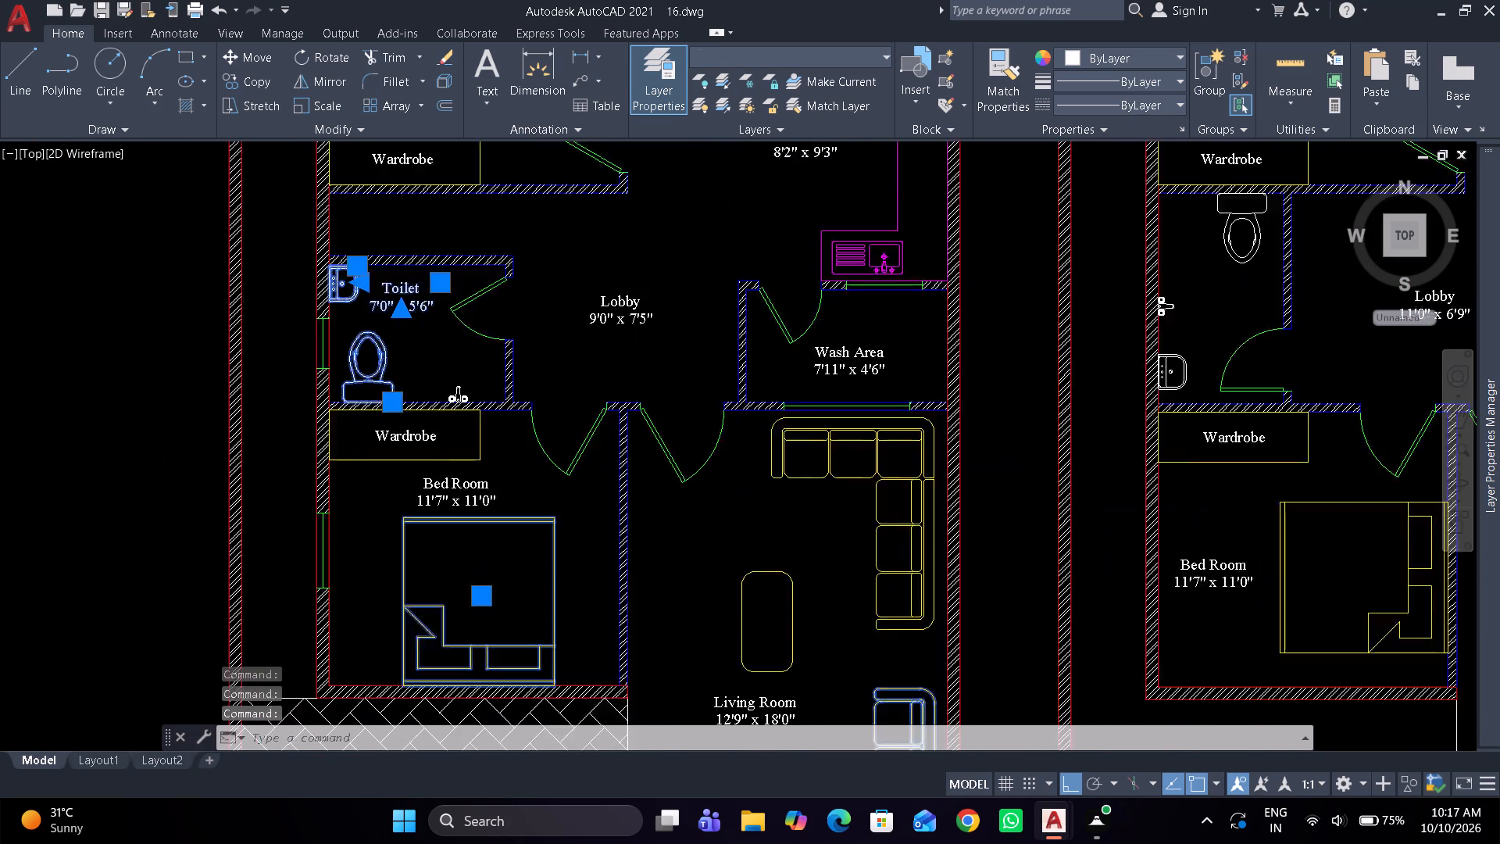
{"action": "scroll", "coordinate": [751, 250], "scroll_direction": "up", "scroll_amount": 1}
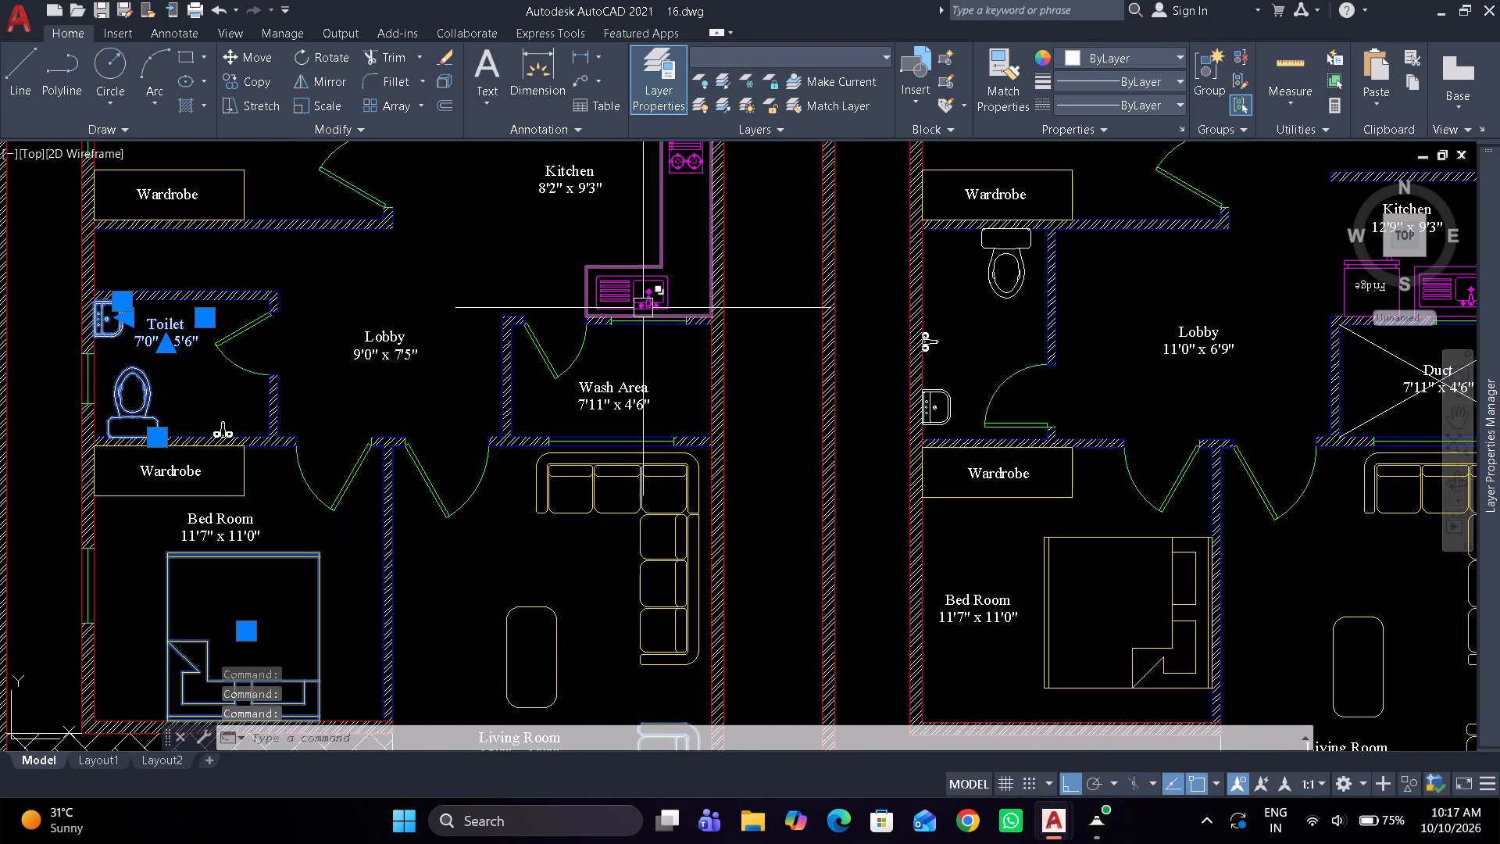
{"action": "left_click", "coordinate": [643, 308]}
{"action": "scroll", "coordinate": [648, 237], "scroll_direction": "up", "scroll_amount": 1}
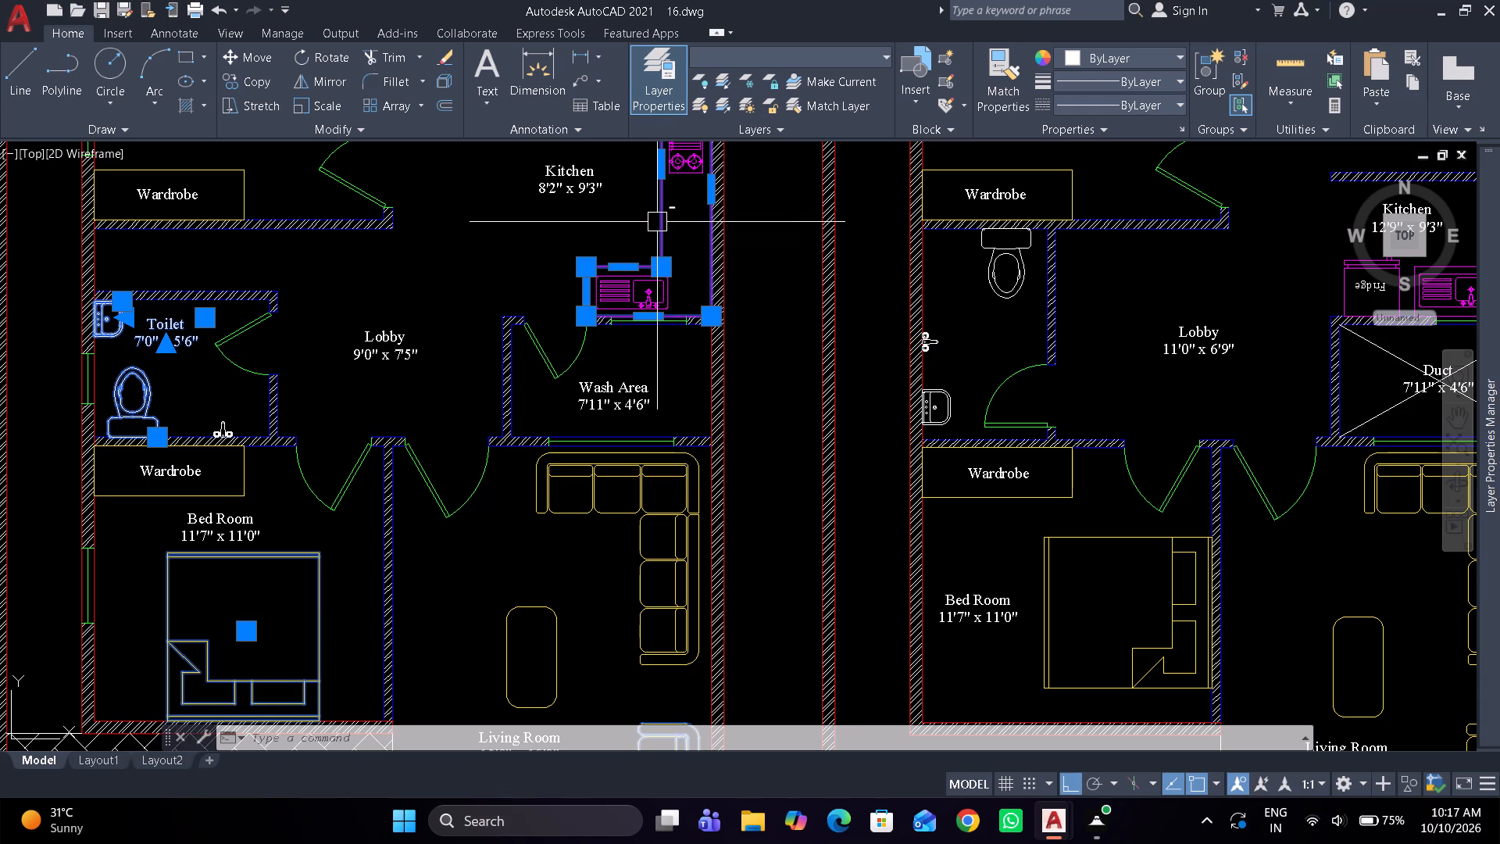
{"action": "left_click", "coordinate": [657, 222], "text": "shift"}
{"action": "left_click", "coordinate": [641, 295]}
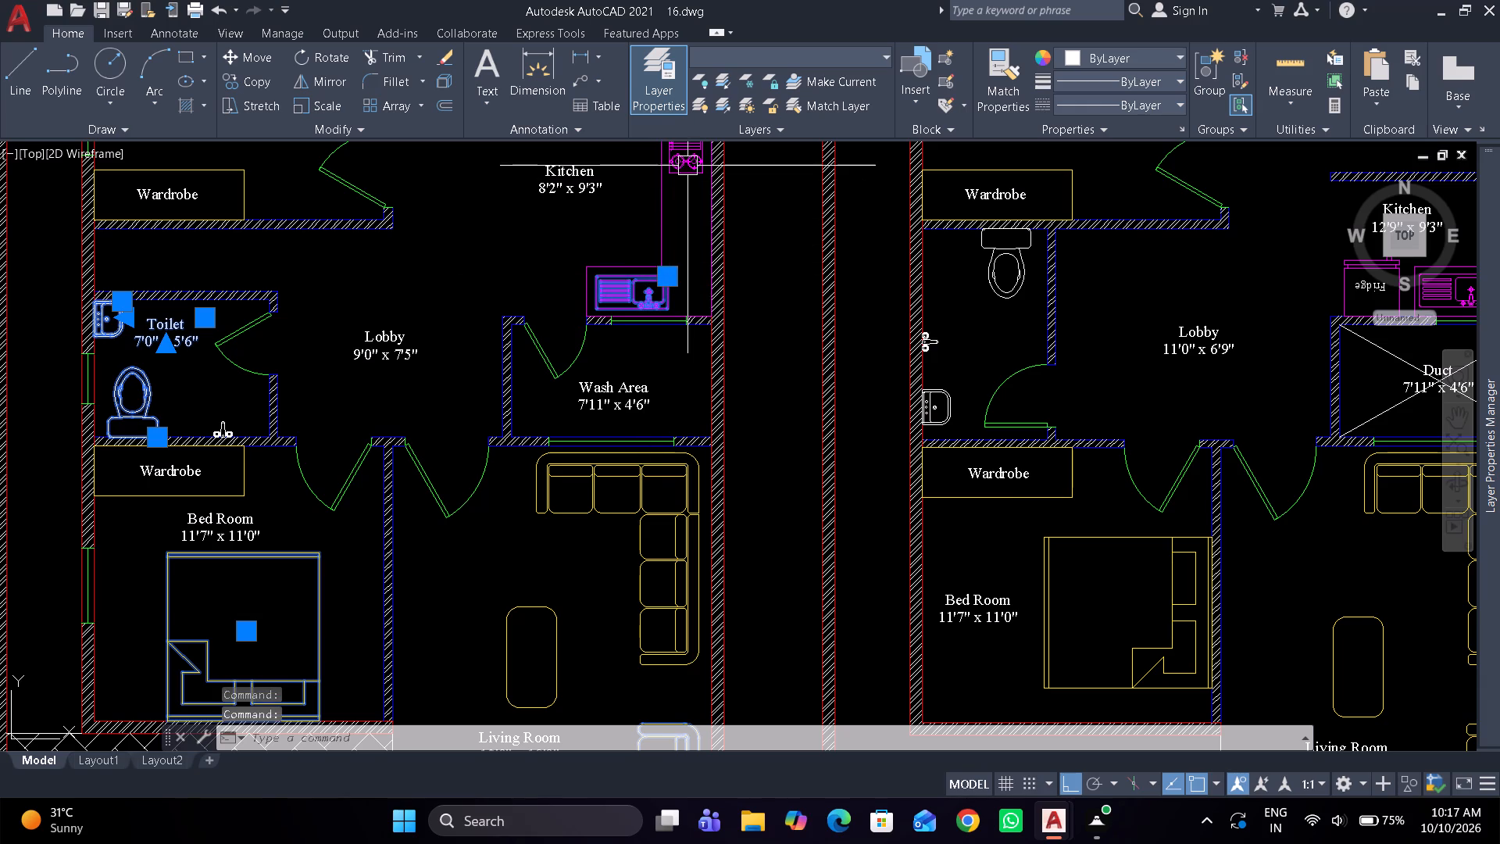
{"action": "left_click", "coordinate": [691, 152]}
{"action": "middle_click_drag", "start_coordinate": [638, 215], "coordinate": [636, 376]}
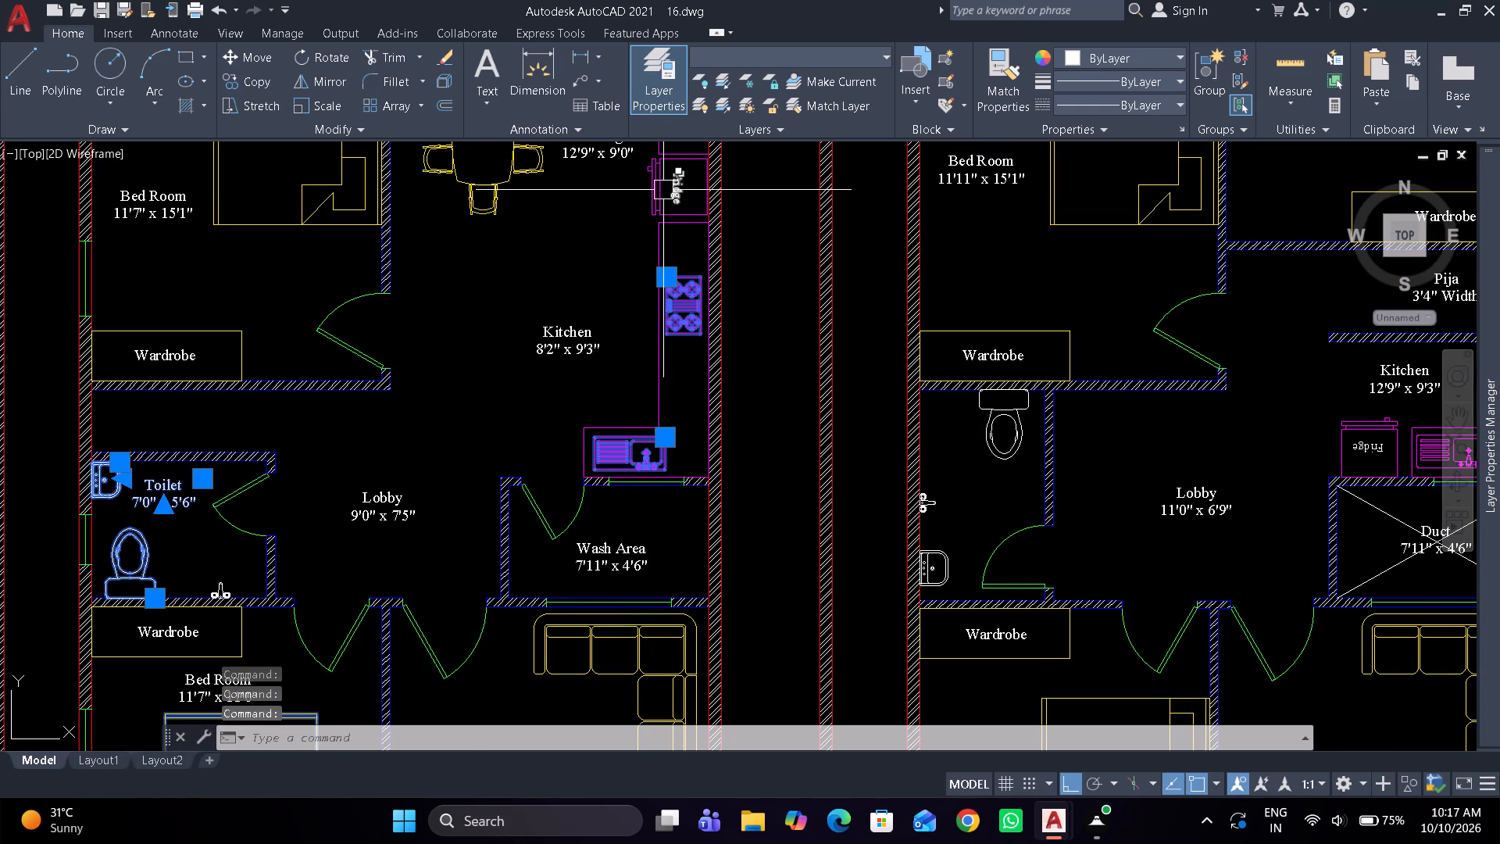
{"action": "left_click", "coordinate": [658, 184]}
{"action": "scroll", "coordinate": [677, 181], "scroll_direction": "up", "scroll_amount": 4}
{"action": "left_click_drag", "start_coordinate": [666, 253], "coordinate": [659, 258]}
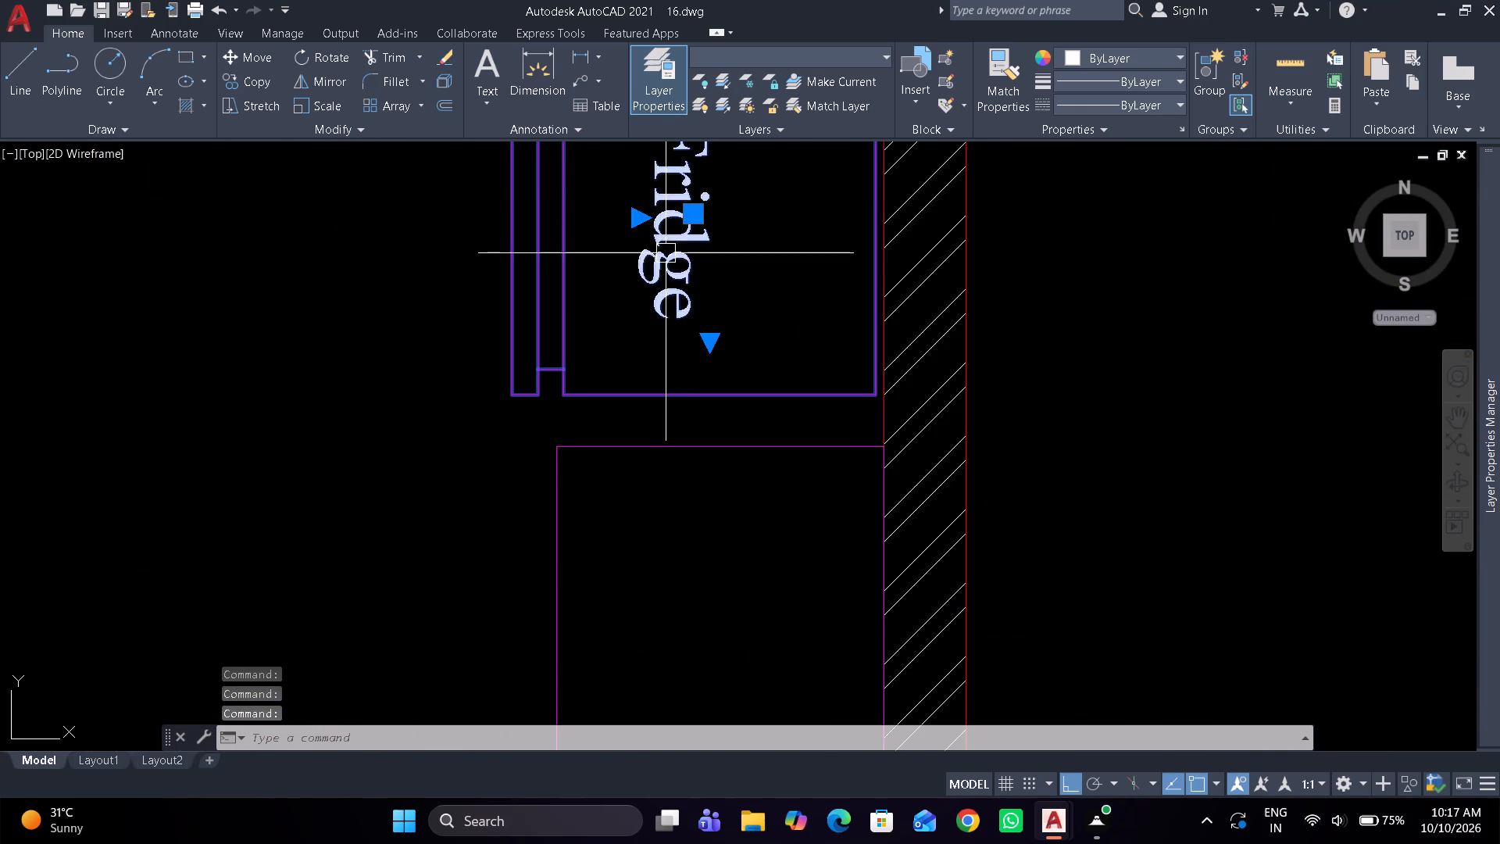
{"action": "left_click_drag", "start_coordinate": [659, 258], "coordinate": [655, 259]}
{"action": "scroll", "coordinate": [631, 268], "scroll_direction": "down", "scroll_amount": 5}
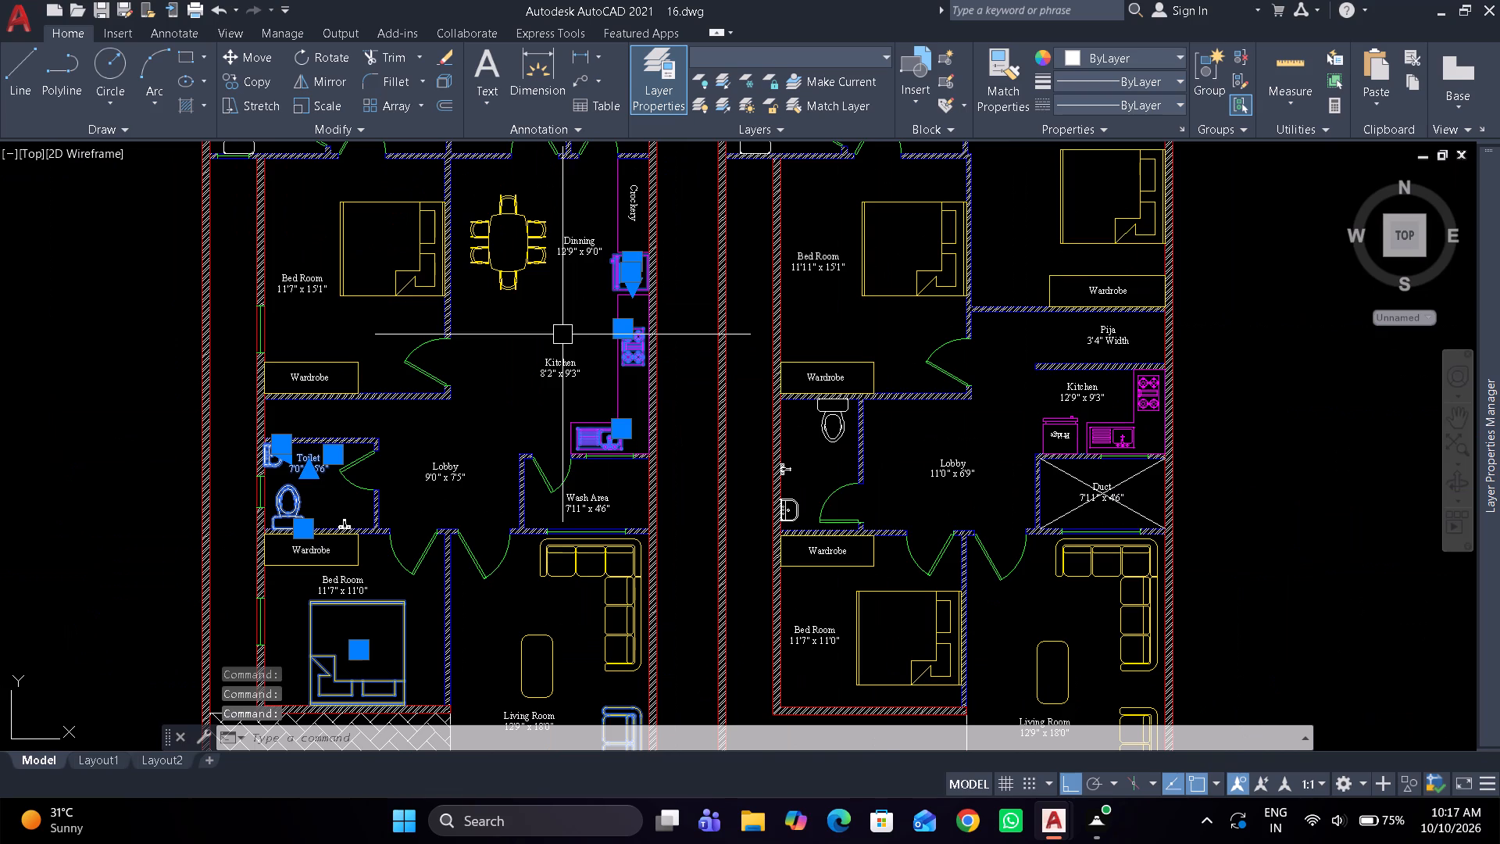
{"action": "key", "text": "ctrl+c"}
Switch back to 17.dwg and paste the copied furniture and fixtures in the empty space right of the floor plan.
{"action": "key", "text": "alt+Tab"}
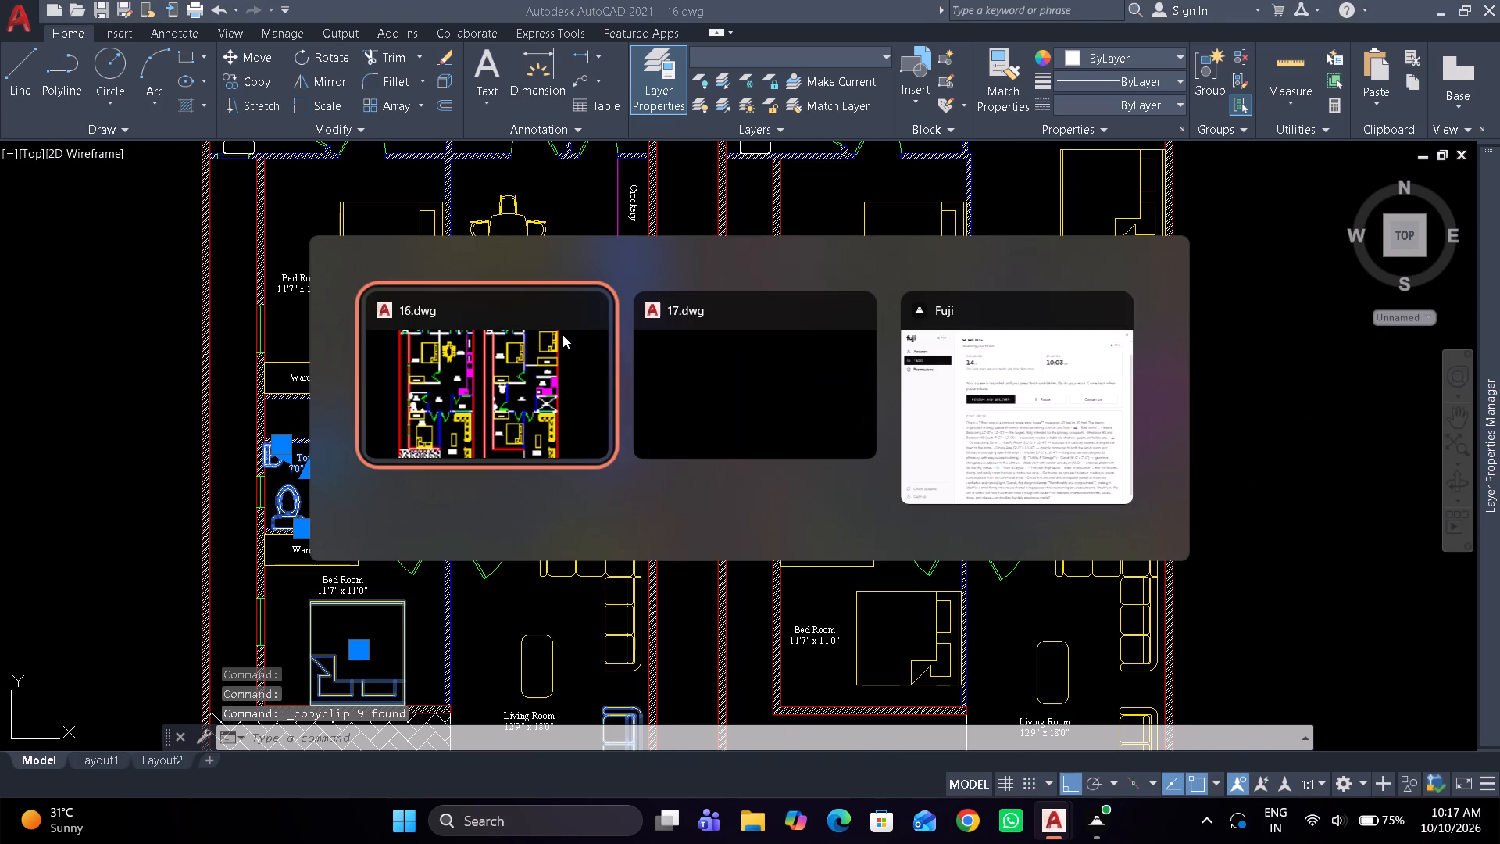
{"action": "key", "text": "alt+Tab"}
{"action": "scroll", "coordinate": [579, 330], "scroll_direction": "down", "scroll_amount": 1}
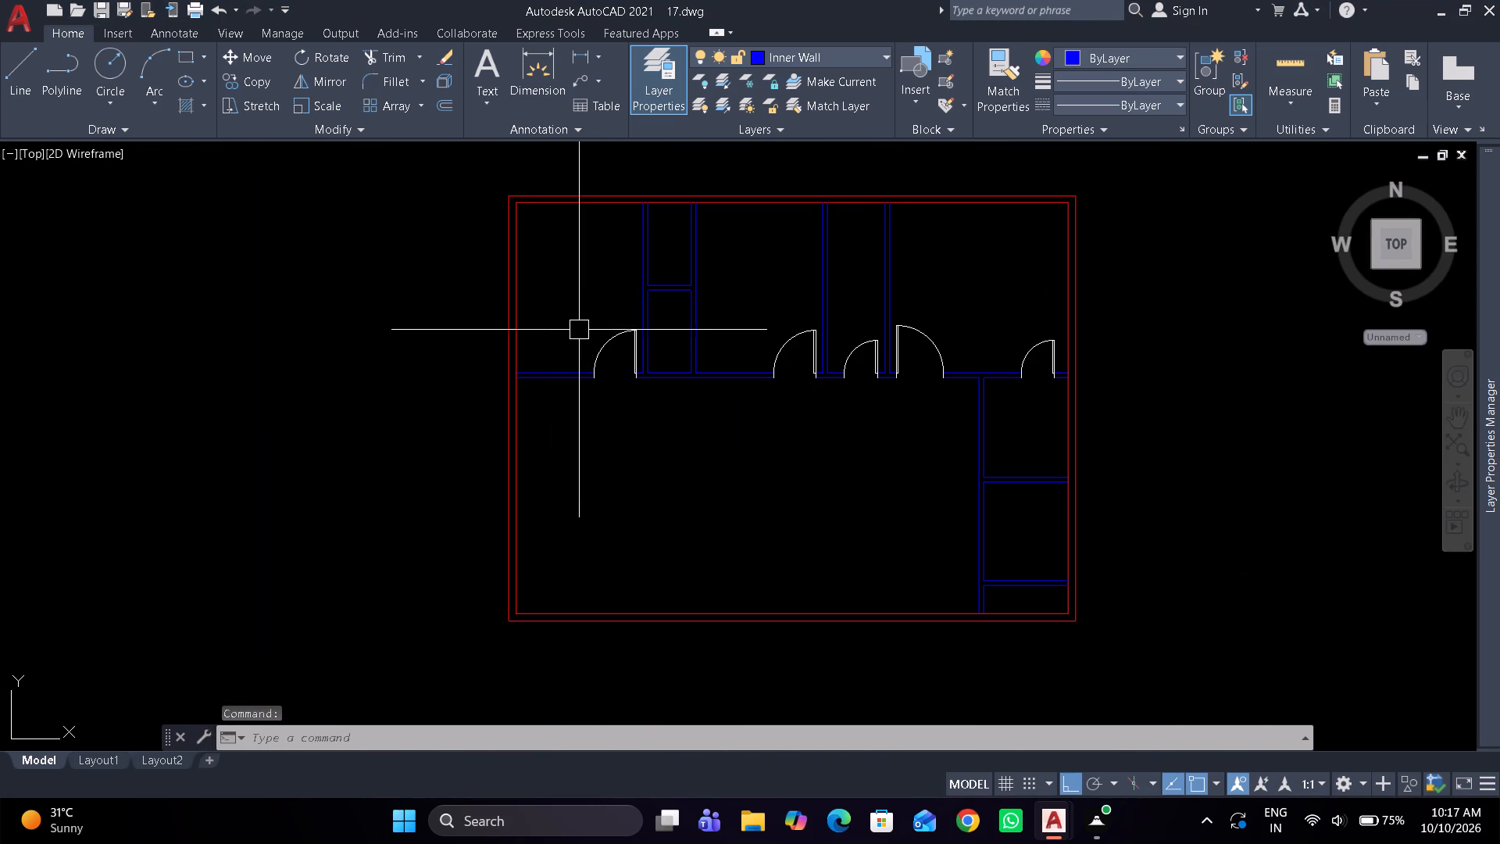
{"action": "scroll", "coordinate": [577, 333], "scroll_direction": "down", "scroll_amount": 1}
{"action": "key", "text": "ctrl+v"}
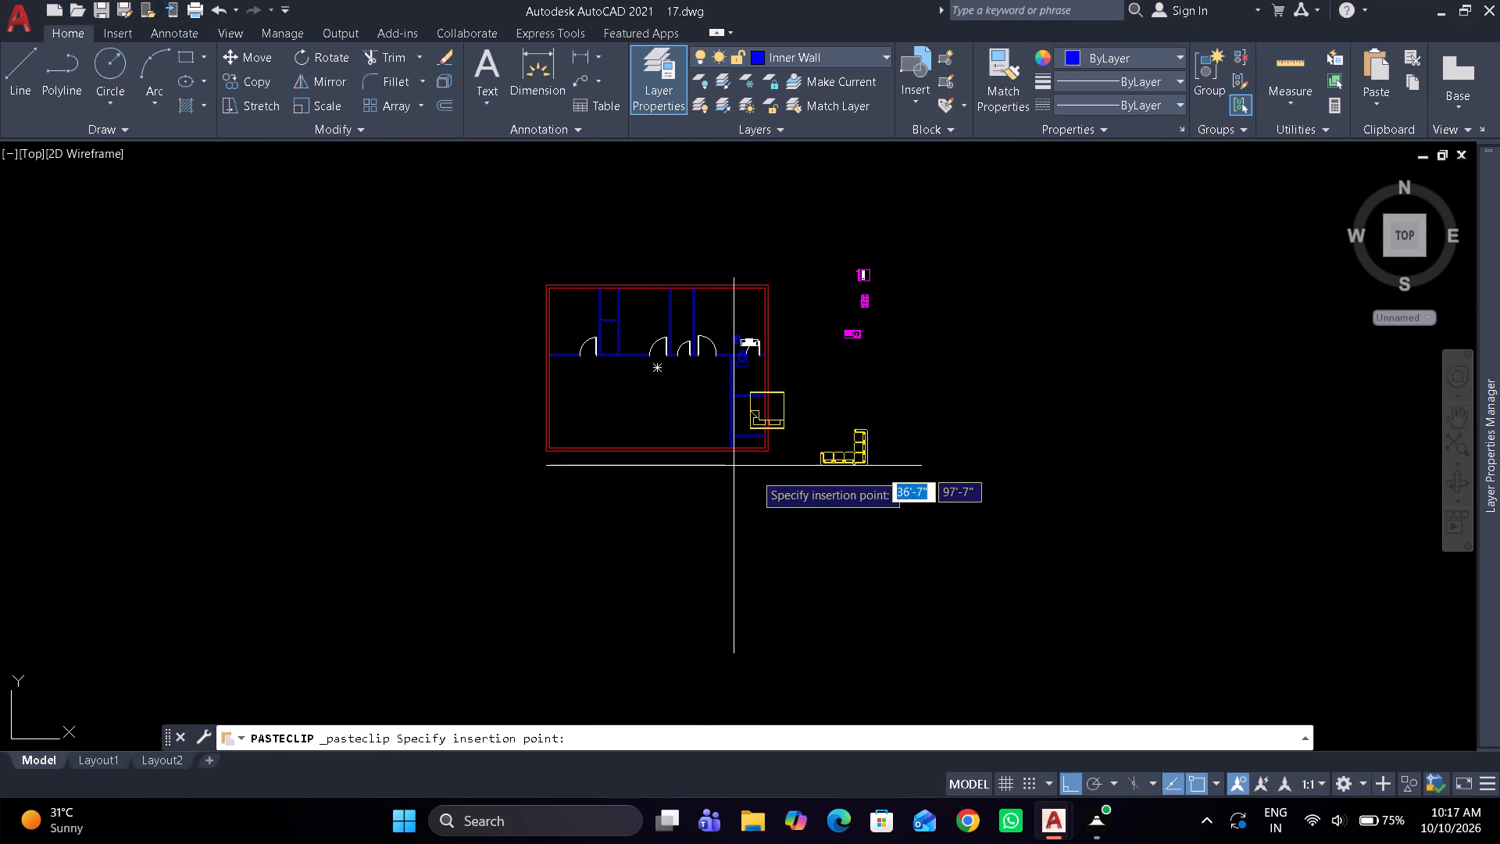
{"action": "left_click", "coordinate": [806, 446]}
{"action": "scroll", "coordinate": [841, 356], "scroll_direction": "up", "scroll_amount": 2}
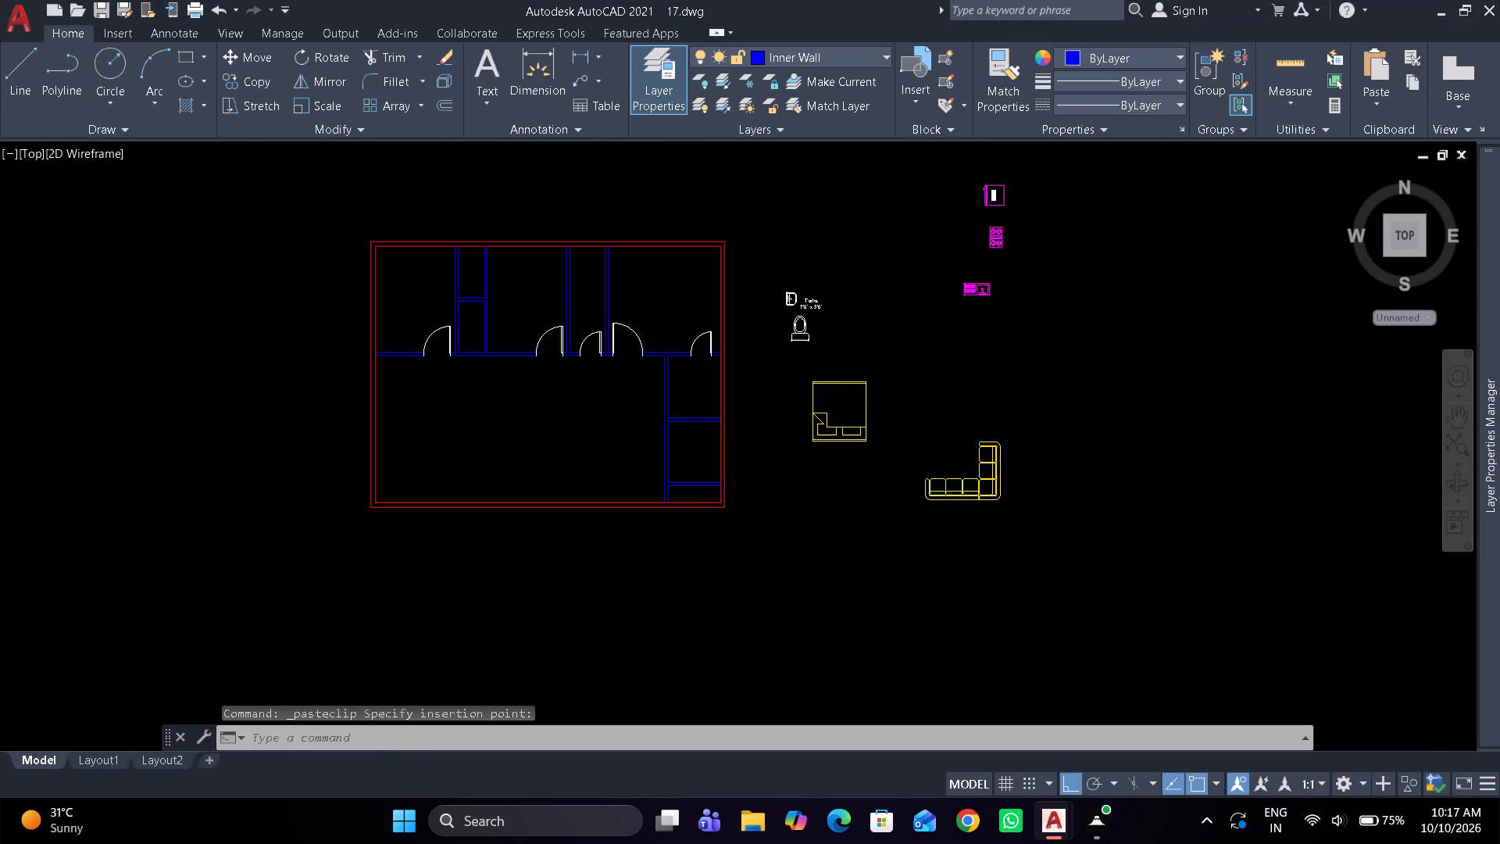
Rotate the pasted bed block 180° so its pillows face the top of the plan.
{"action": "left_click", "coordinate": [813, 464]}
{"action": "type", "text": "ro"}
{"action": "key", "text": "space"}
{"action": "left_click", "coordinate": [833, 456]}
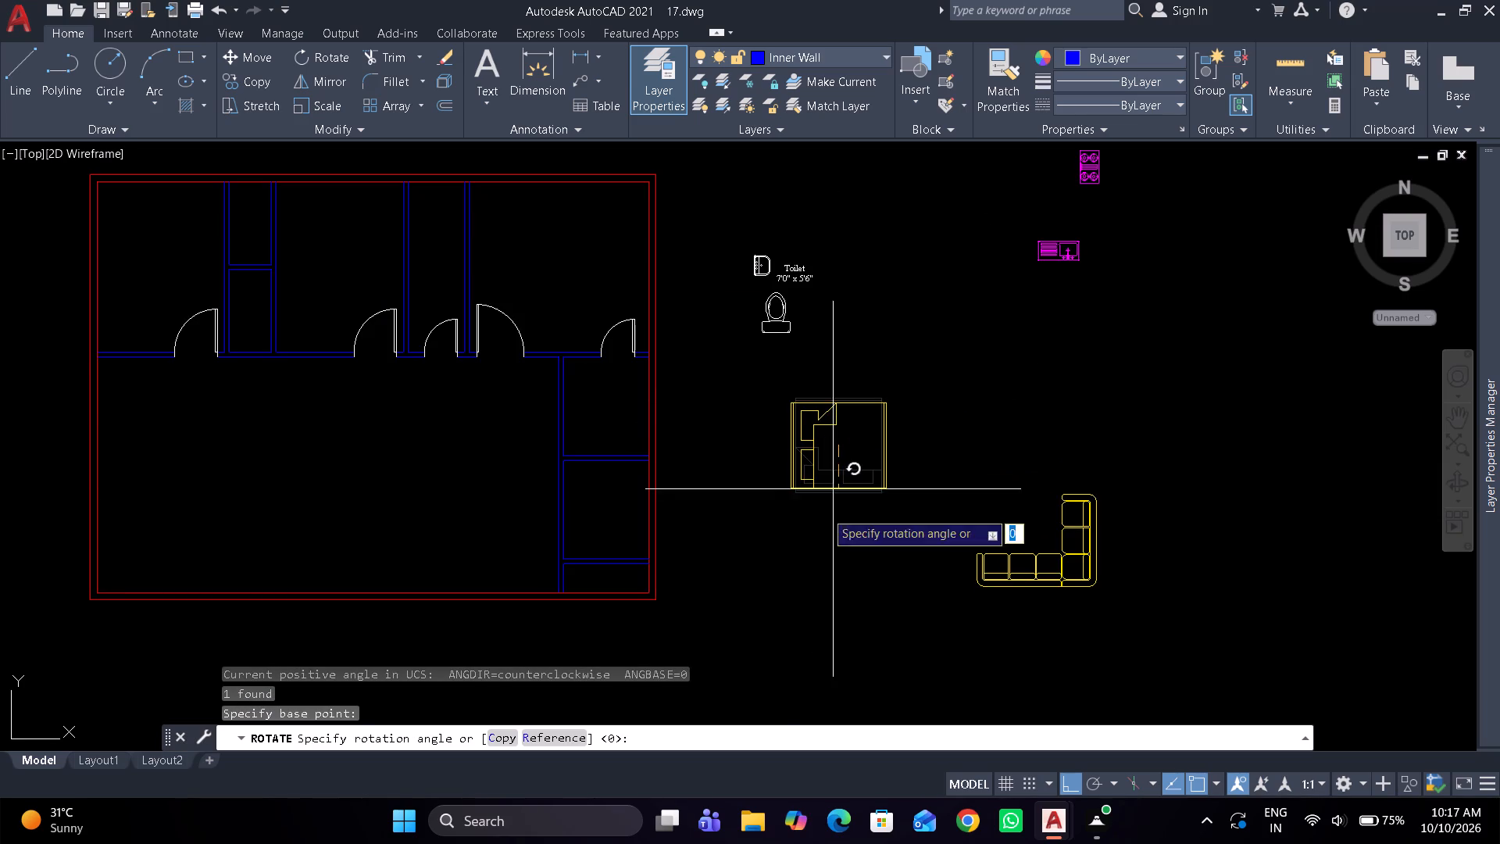
{"action": "left_click", "coordinate": [755, 449]}
Copy the rotated bed from its headboard midpoint onto the inner face of the top-left bedroom's upper exterior wall.
{"action": "left_click", "coordinate": [800, 395]}
{"action": "type", "text": "co"}
{"action": "key", "text": "space"}
{"action": "scroll", "coordinate": [840, 395], "scroll_direction": "up", "scroll_amount": 4}
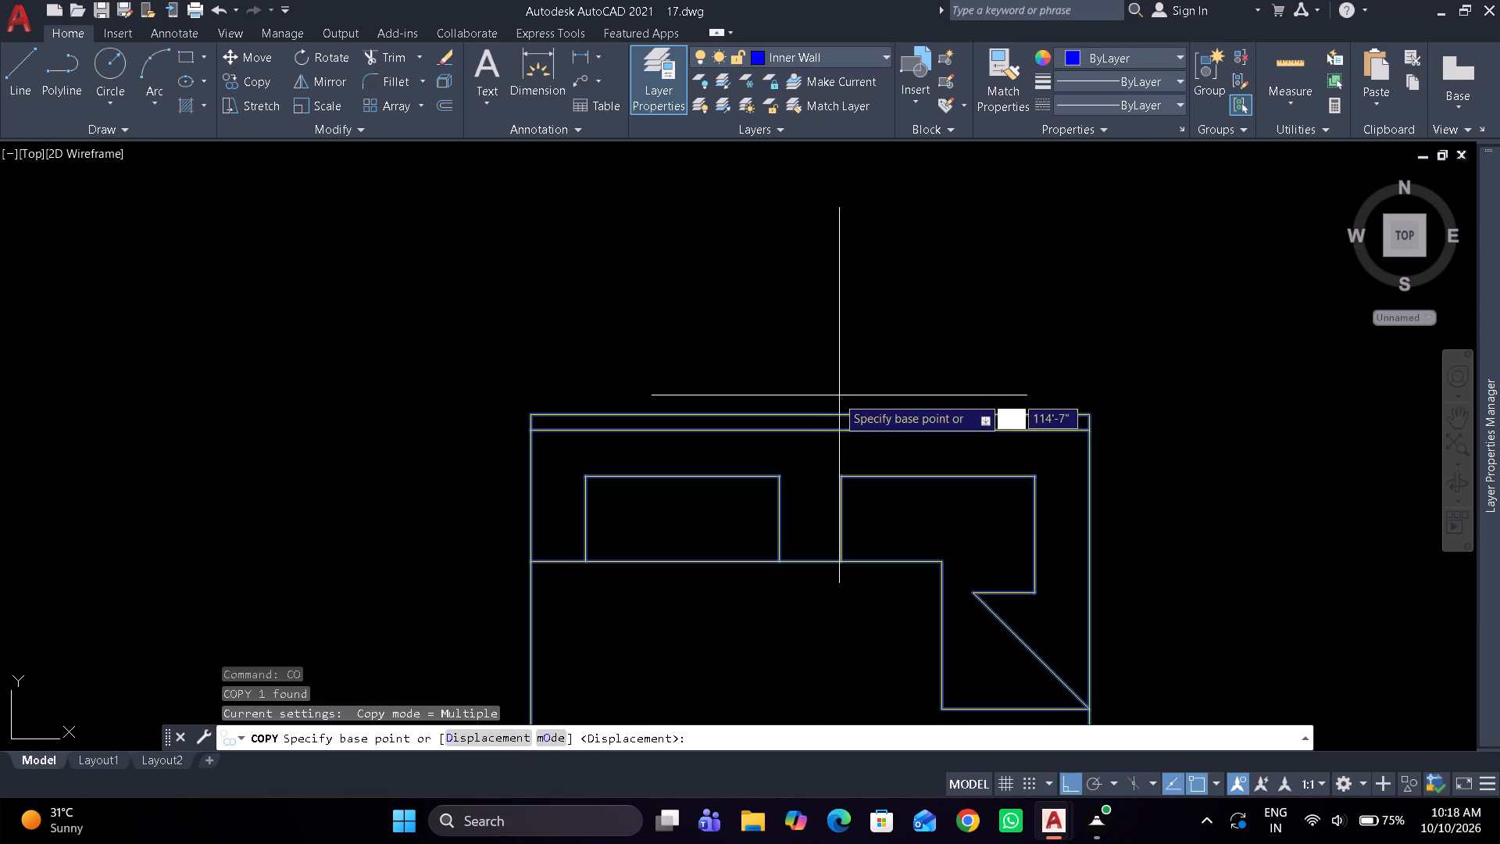
{"action": "left_click", "coordinate": [809, 420]}
{"action": "scroll", "coordinate": [788, 432], "scroll_direction": "down", "scroll_amount": 6}
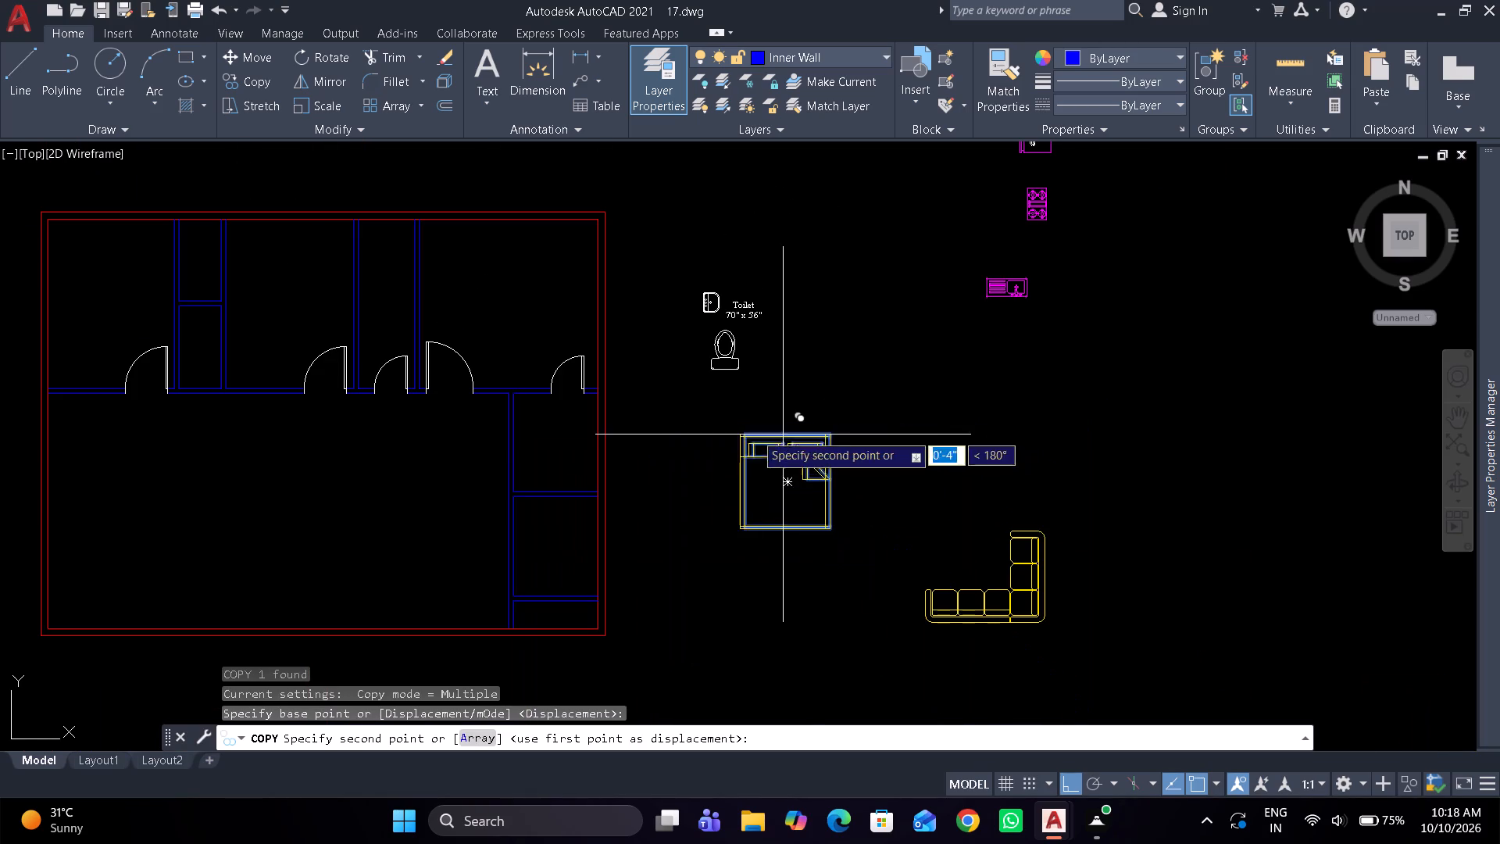
{"action": "scroll", "coordinate": [127, 227], "scroll_direction": "up", "scroll_amount": 1}
{"action": "middle_click_drag", "start_coordinate": [122, 227], "coordinate": [584, 252]}
{"action": "scroll", "coordinate": [584, 252], "scroll_direction": "up", "scroll_amount": 1}
{"action": "left_click", "coordinate": [545, 232]}
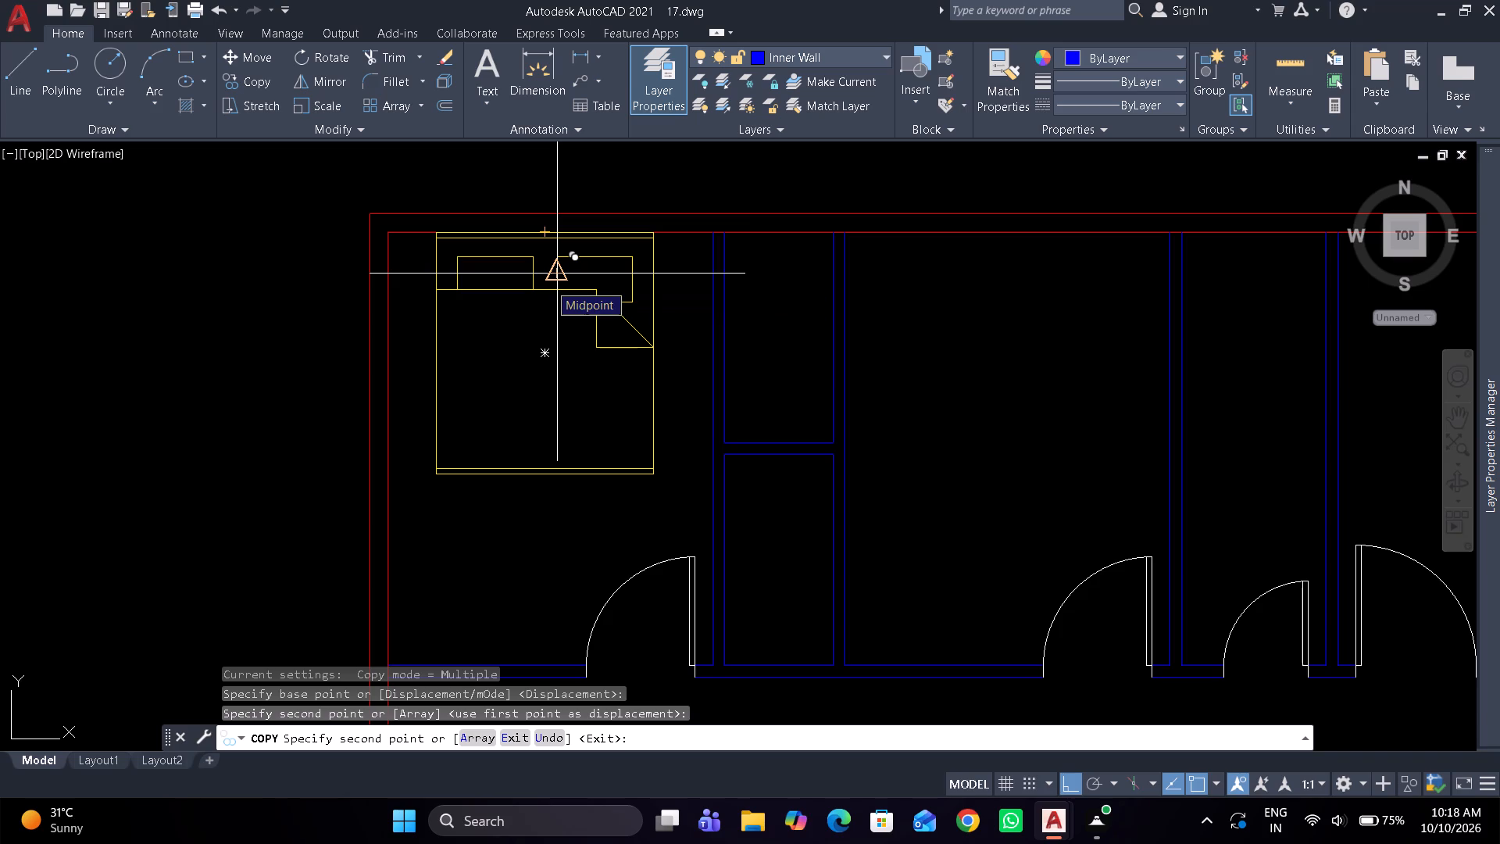
{"action": "key", "text": "Escape"}
{"action": "key", "text": "Escape"}
Nudge the copied bed slightly left along the top-left bedroom's upper wall.
{"action": "left_click", "coordinate": [537, 260]}
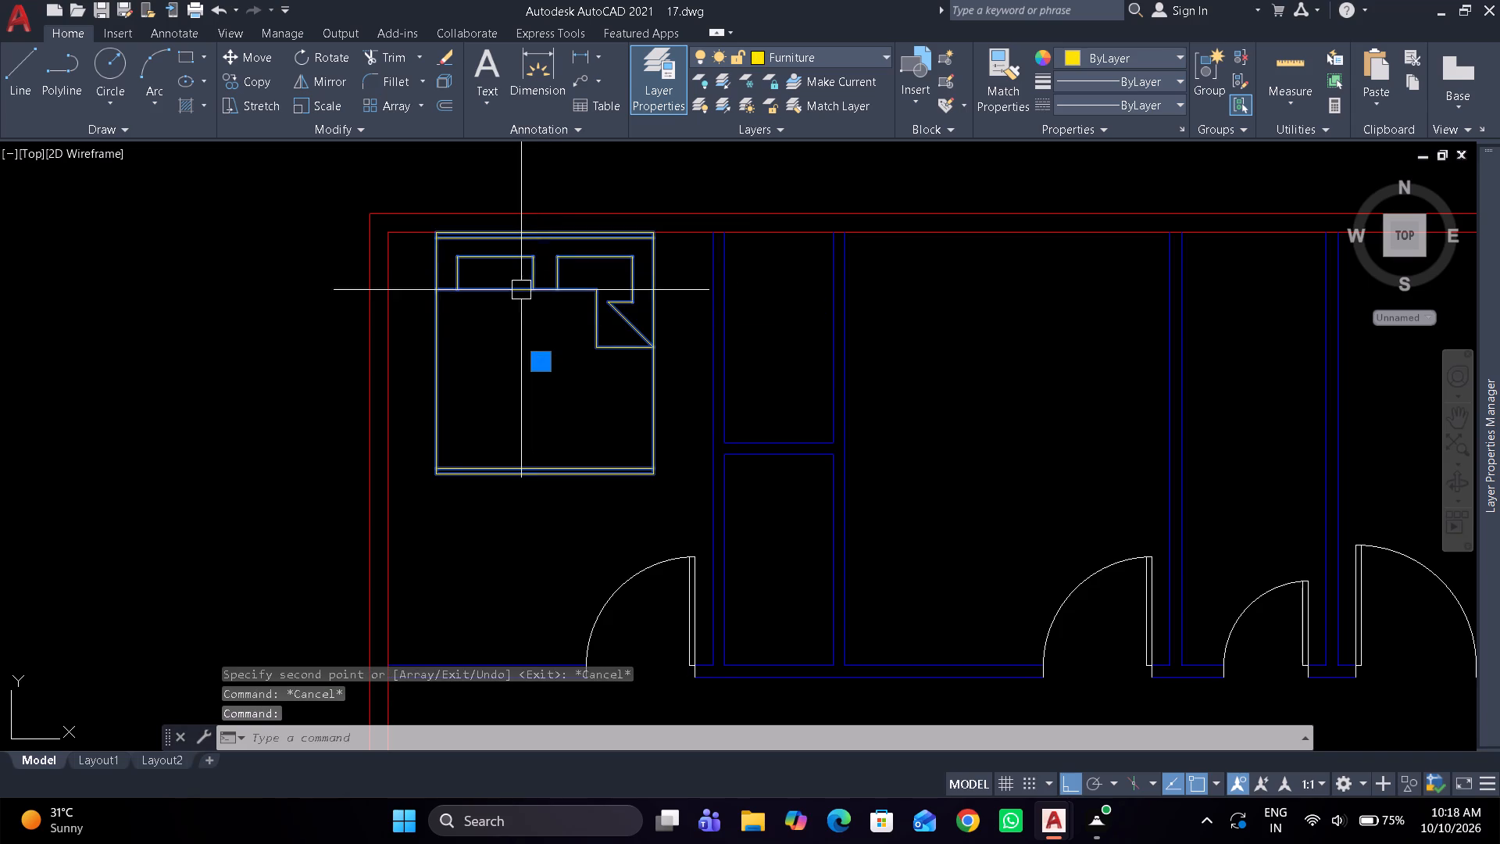
{"action": "key", "text": "ctrl+Left"}
{"action": "key", "text": "ctrl+Left"}
{"action": "key", "text": "ctrl+Left"}
{"action": "key", "text": "ctrl+Left"}
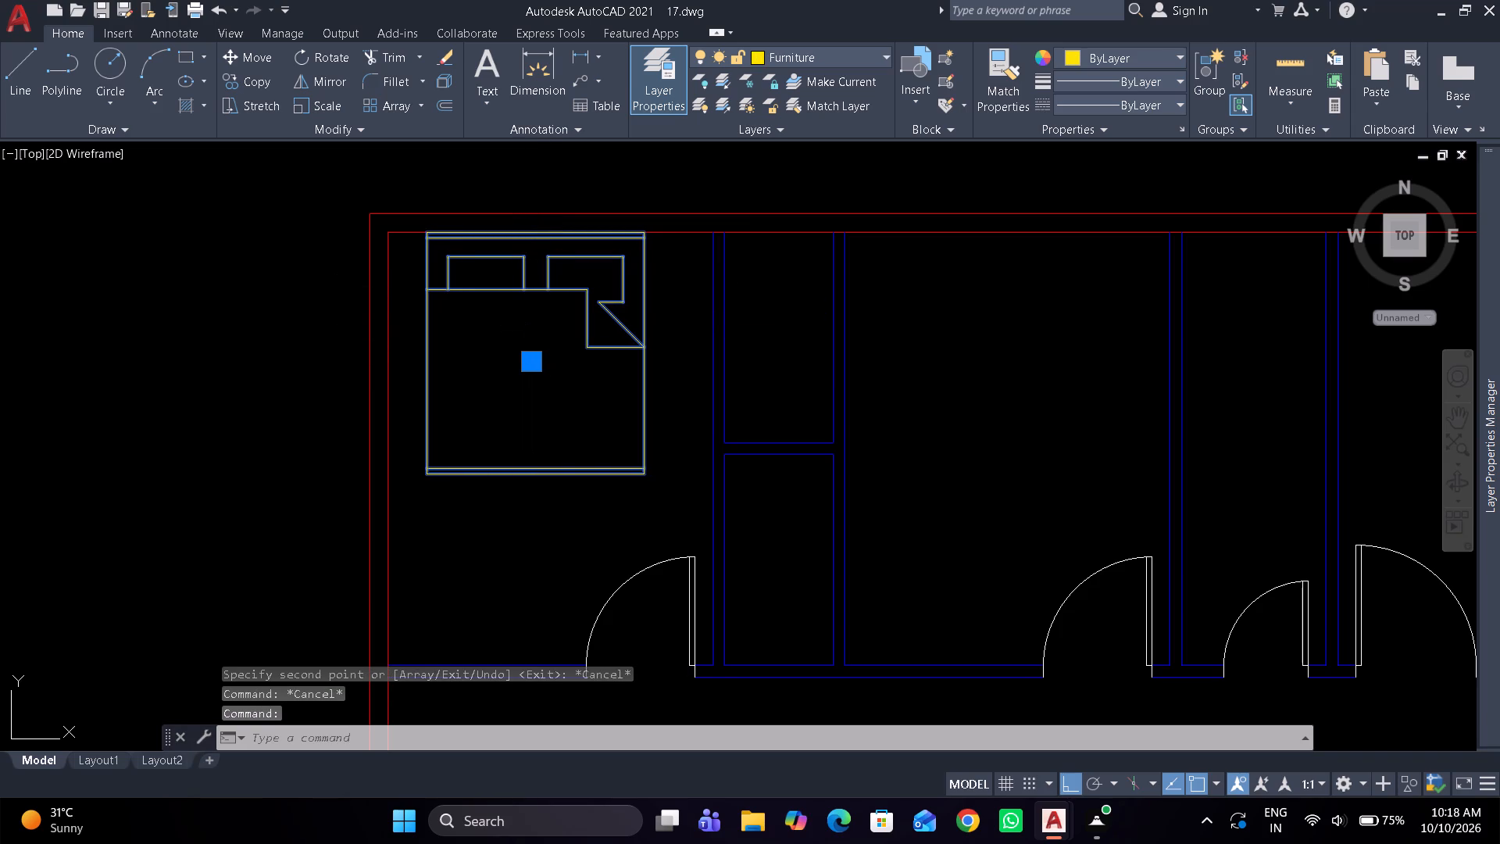
{"action": "key", "text": "ctrl+Right"}
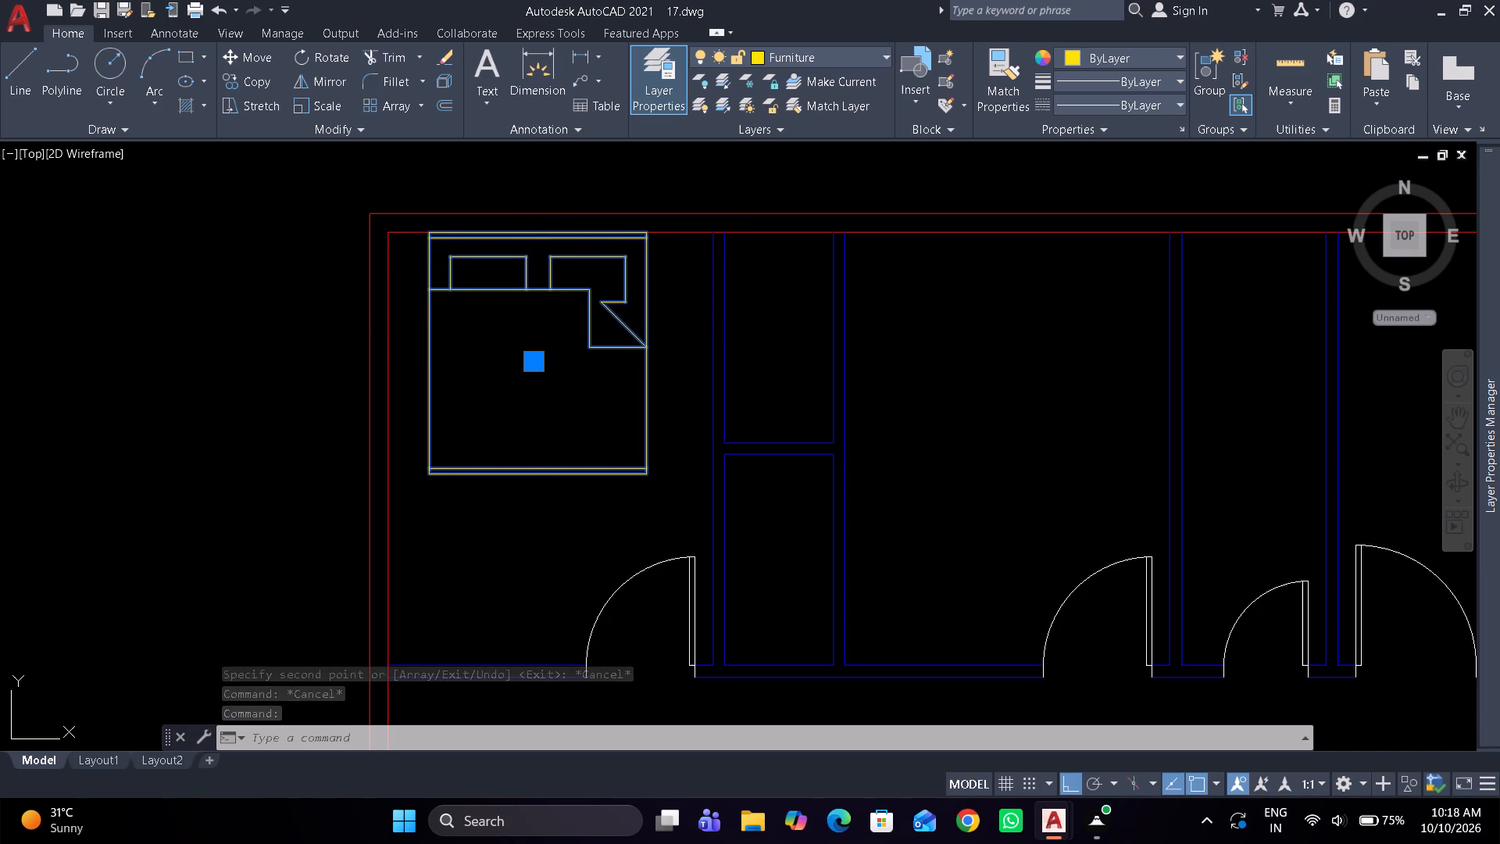
{"action": "key", "text": "Escape"}
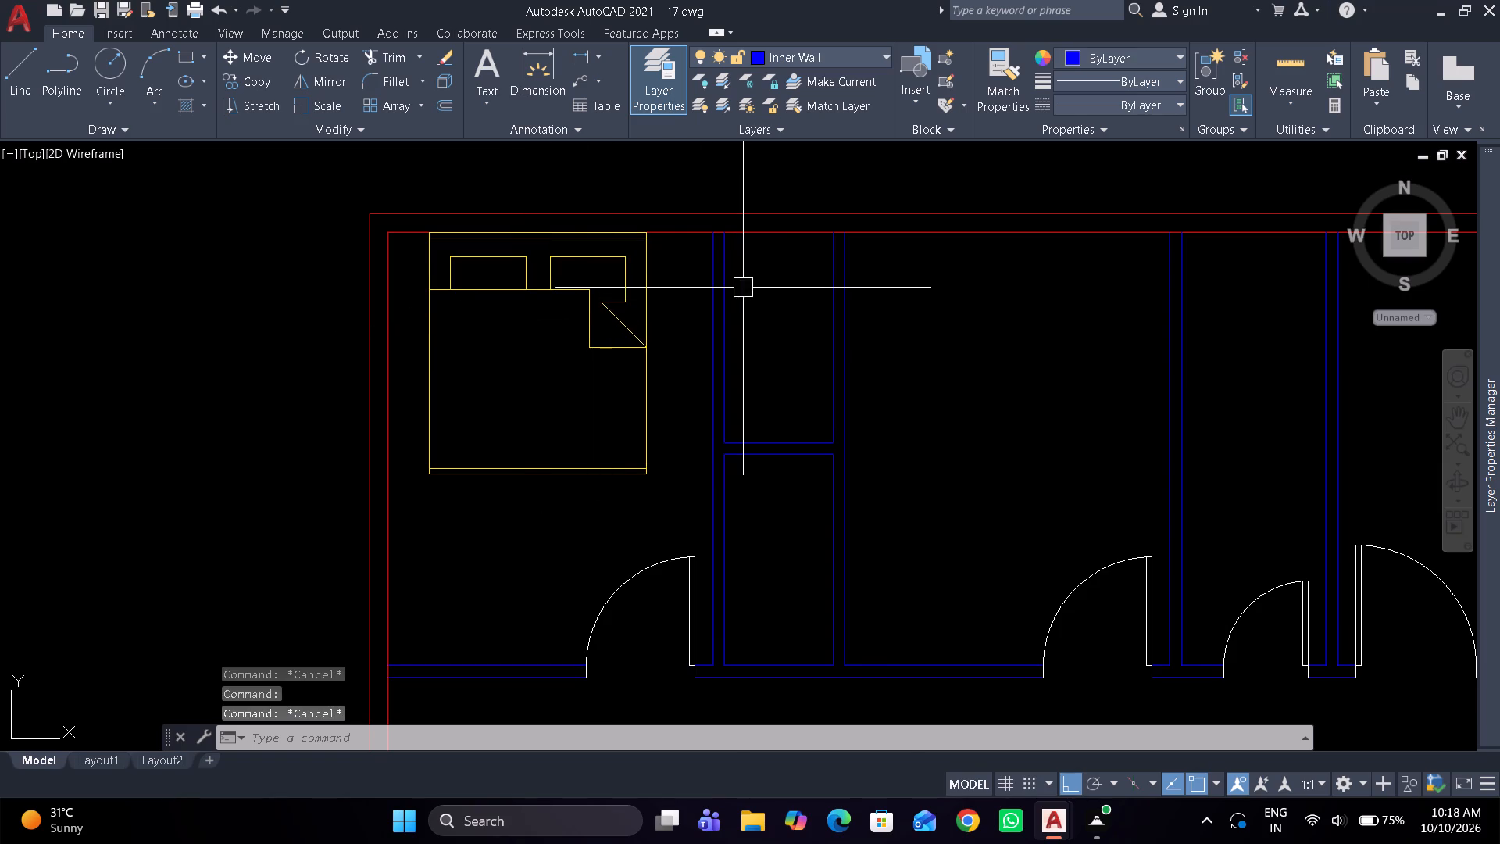
Offset the upper exterior wall's inner line down 6" and the upper closet's bottom line up 6" to mark the closet opening.
{"action": "scroll", "coordinate": [748, 289], "scroll_direction": "up", "scroll_amount": 1}
{"action": "middle_click_drag", "start_coordinate": [748, 289], "coordinate": [752, 334]}
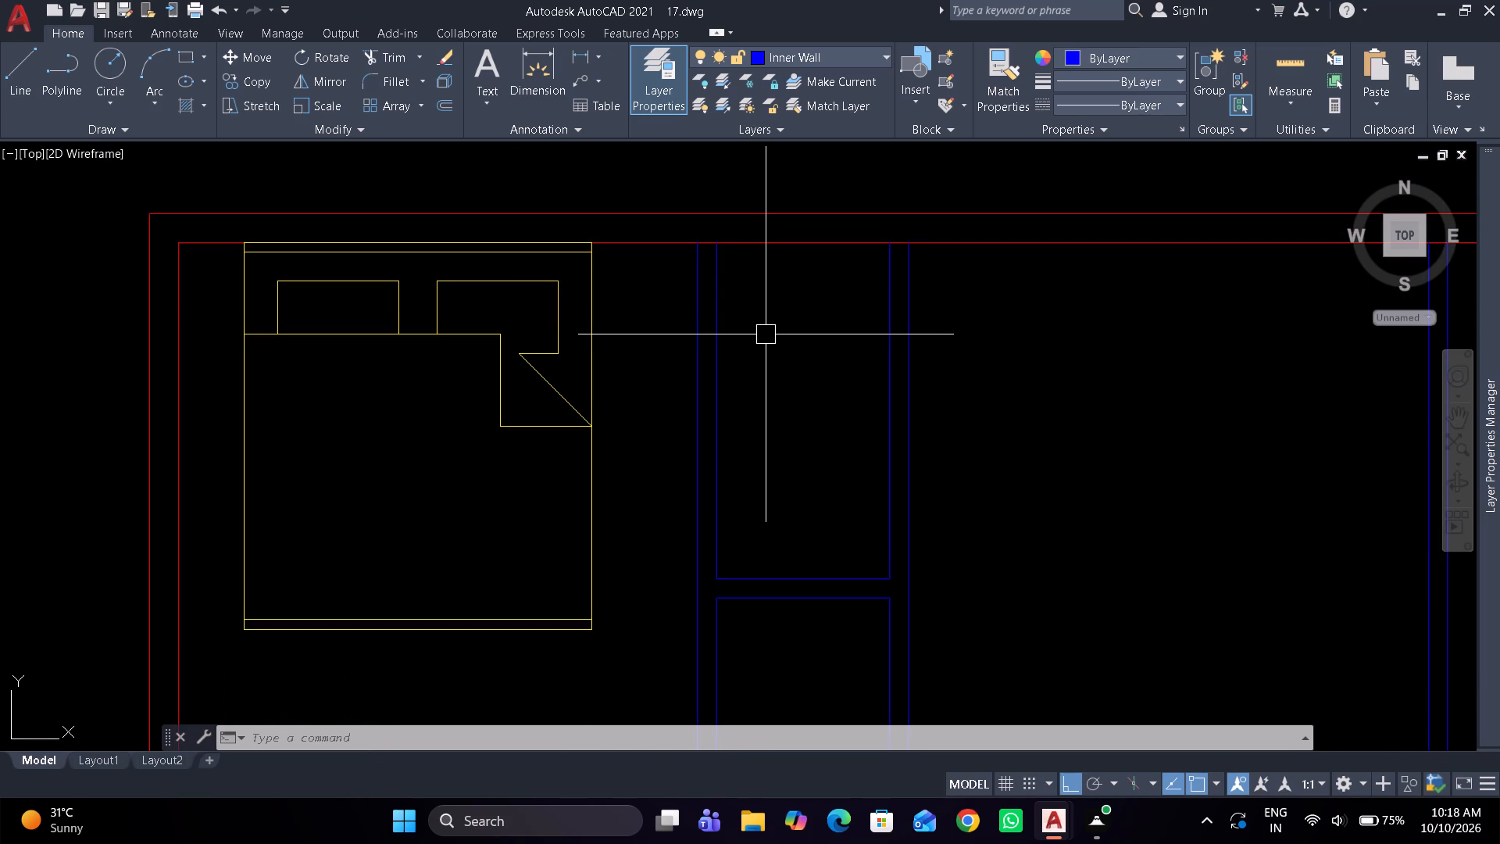
{"action": "type", "text": "o 6\""}
{"action": "key", "text": "Return"}
{"action": "left_click", "coordinate": [770, 244]}
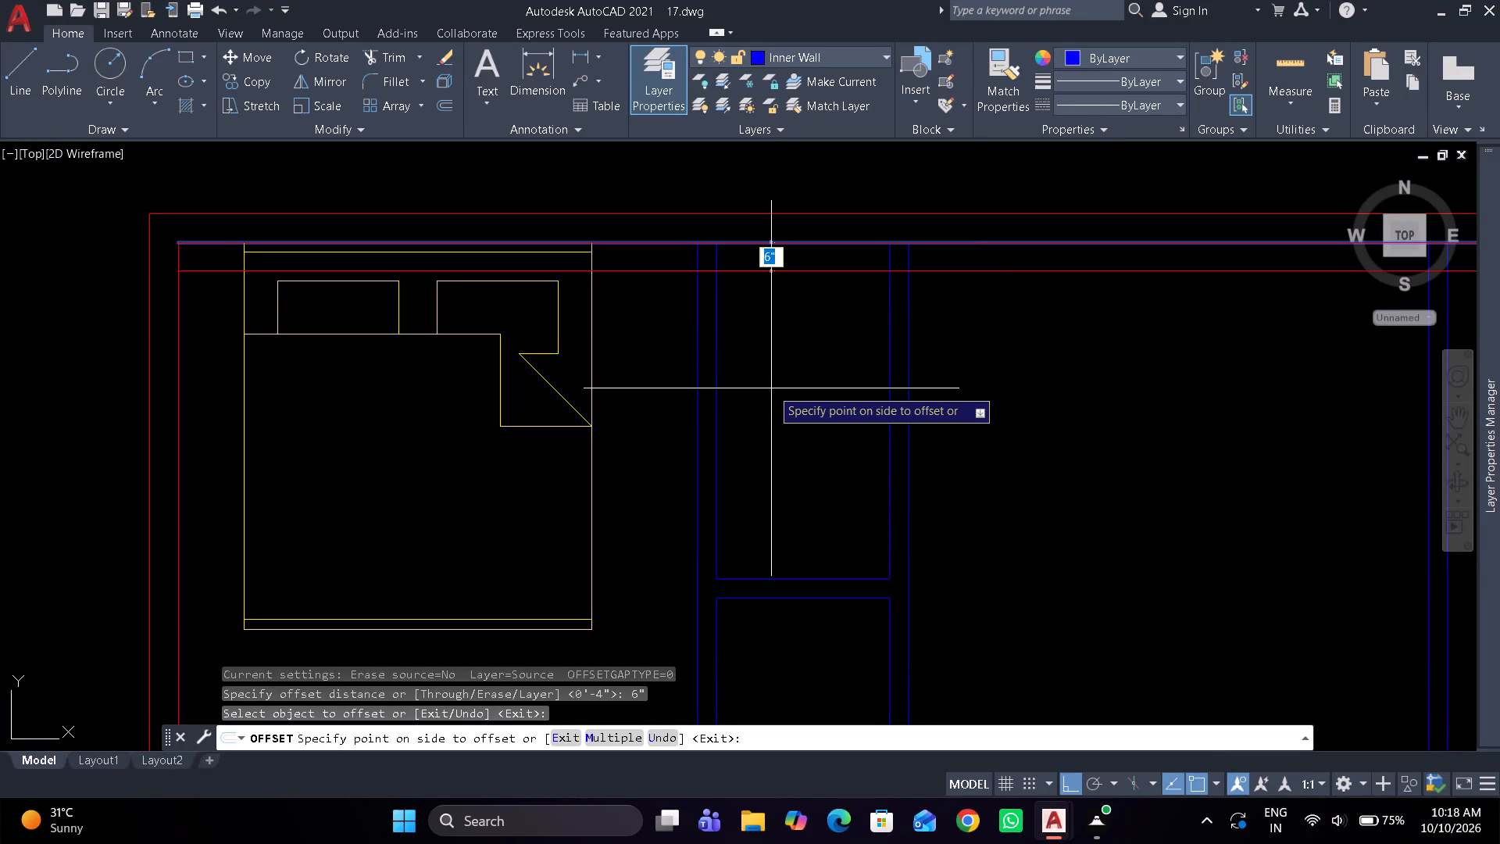
{"action": "left_click", "coordinate": [771, 388]}
{"action": "left_click_drag", "start_coordinate": [760, 572], "coordinate": [764, 545]}
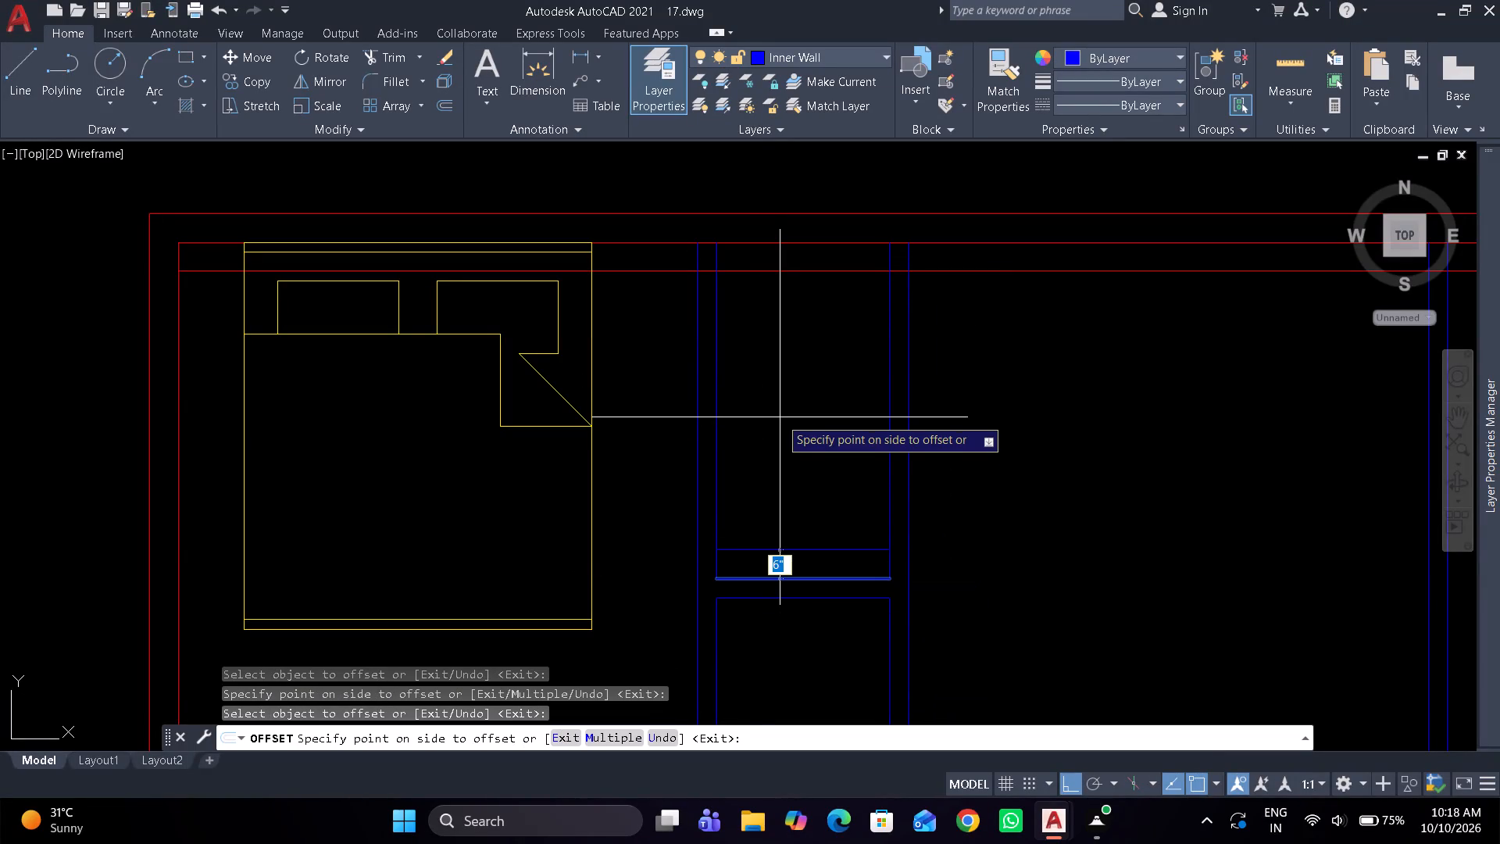
{"action": "left_click", "coordinate": [780, 417]}
{"action": "key", "text": "Escape"}
Extend the upper closet's lower offset line across the left partition to its bedroom-side face.
{"action": "type", "text": "ex"}
{"action": "key", "text": "space"}
{"action": "left_click", "coordinate": [738, 549]}
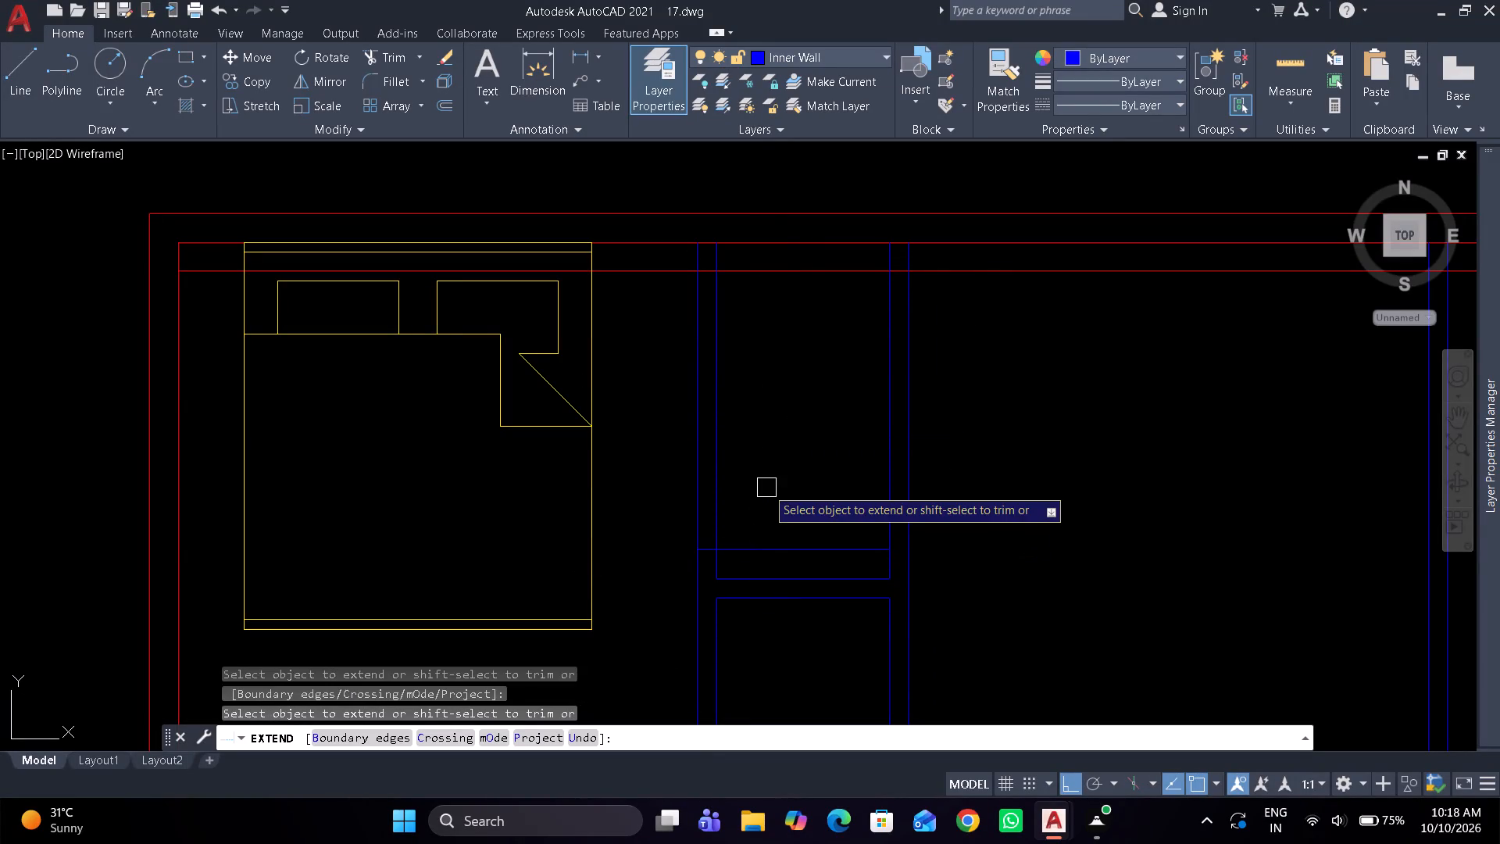
{"action": "key", "text": "space"}
Trim the left partition between the two offset lines and remove their excess to leave the upper closet's opening with end caps.
{"action": "type", "text": "tr"}
{"action": "key", "text": "space"}
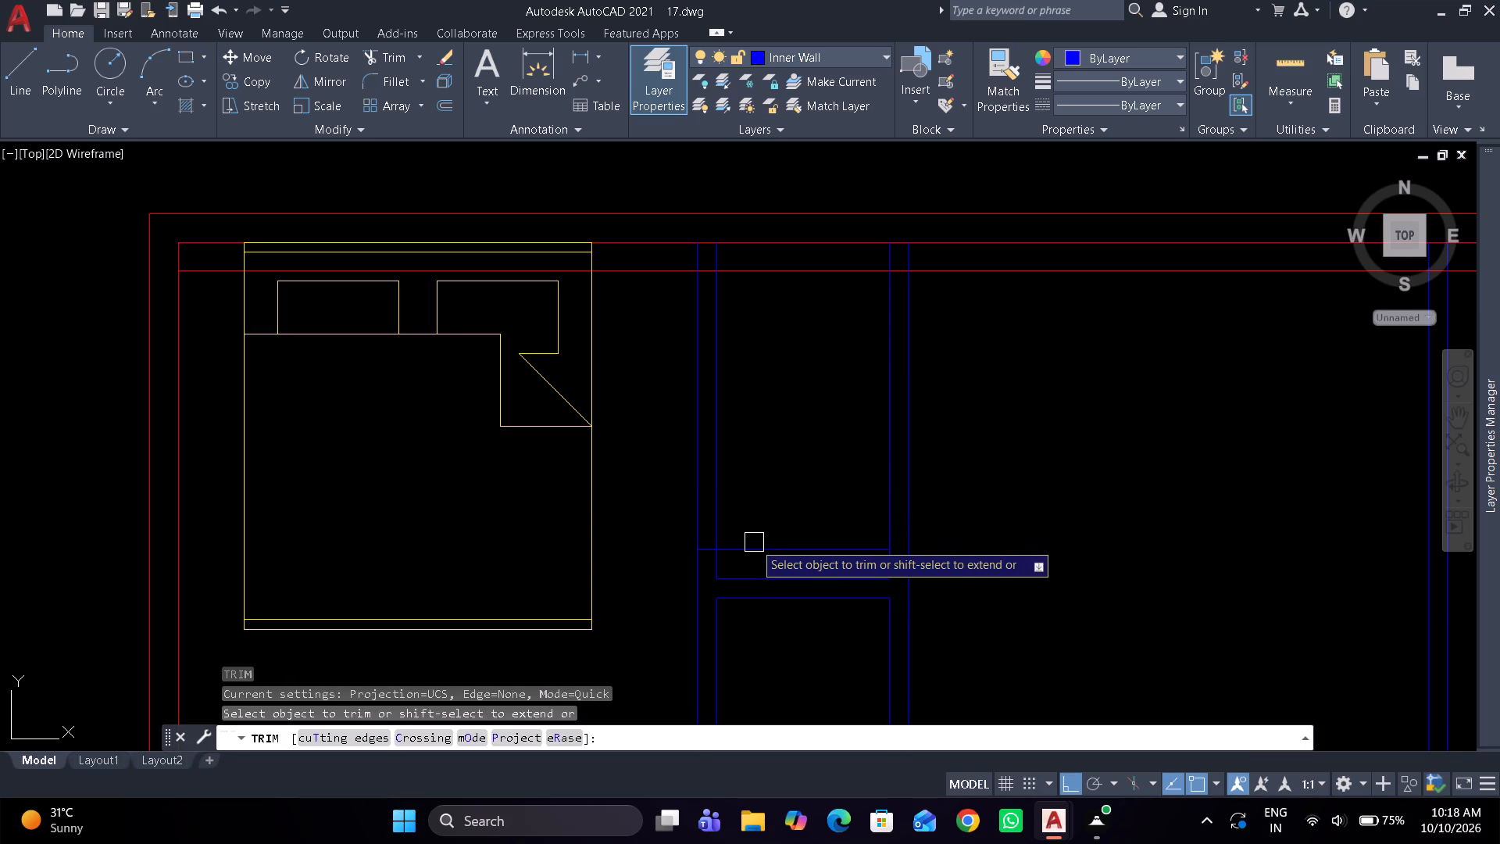
{"action": "left_click", "coordinate": [754, 542]}
{"action": "left_click_drag", "start_coordinate": [758, 435], "coordinate": [685, 445]}
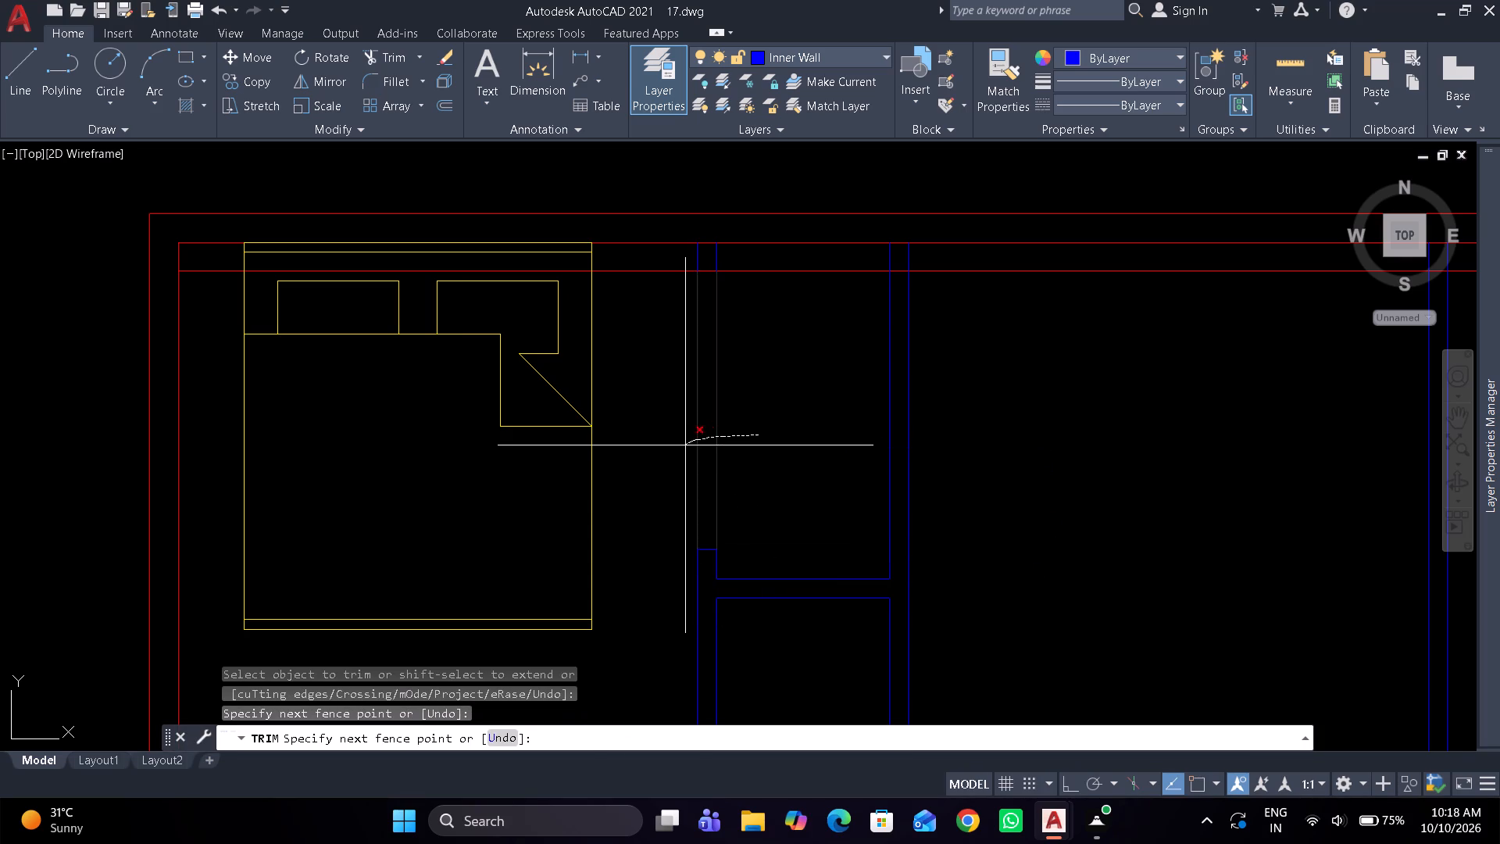
{"action": "left_click_drag", "start_coordinate": [685, 445], "coordinate": [681, 446]}
{"action": "scroll", "coordinate": [677, 301], "scroll_direction": "up", "scroll_amount": 3}
{"action": "middle_click_drag", "start_coordinate": [652, 306], "coordinate": [300, 517]}
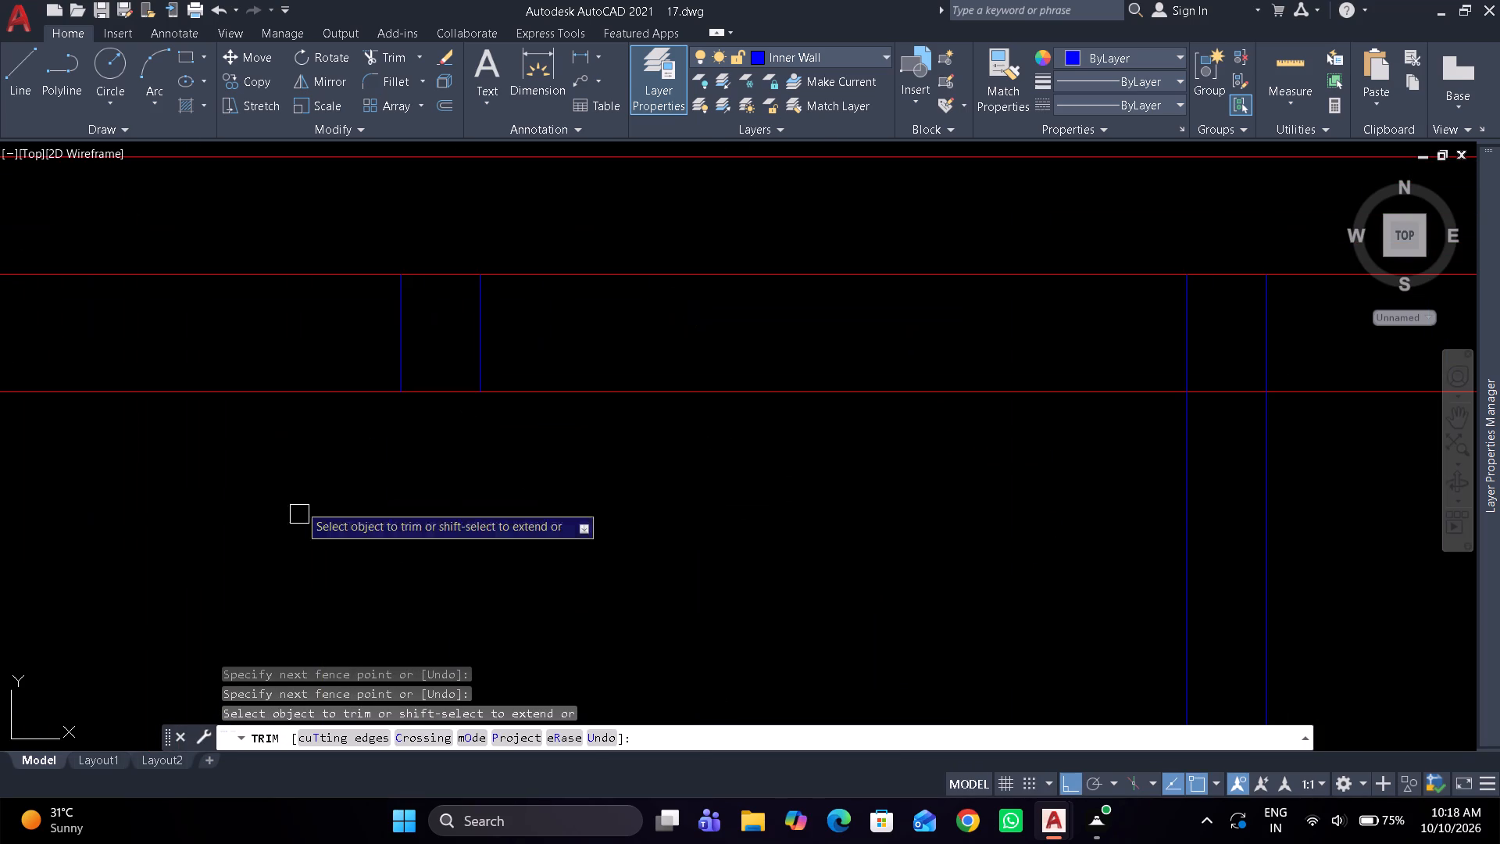
{"action": "left_click", "coordinate": [296, 390]}
{"action": "middle_click_drag", "start_coordinate": [432, 461], "coordinate": [700, 456]}
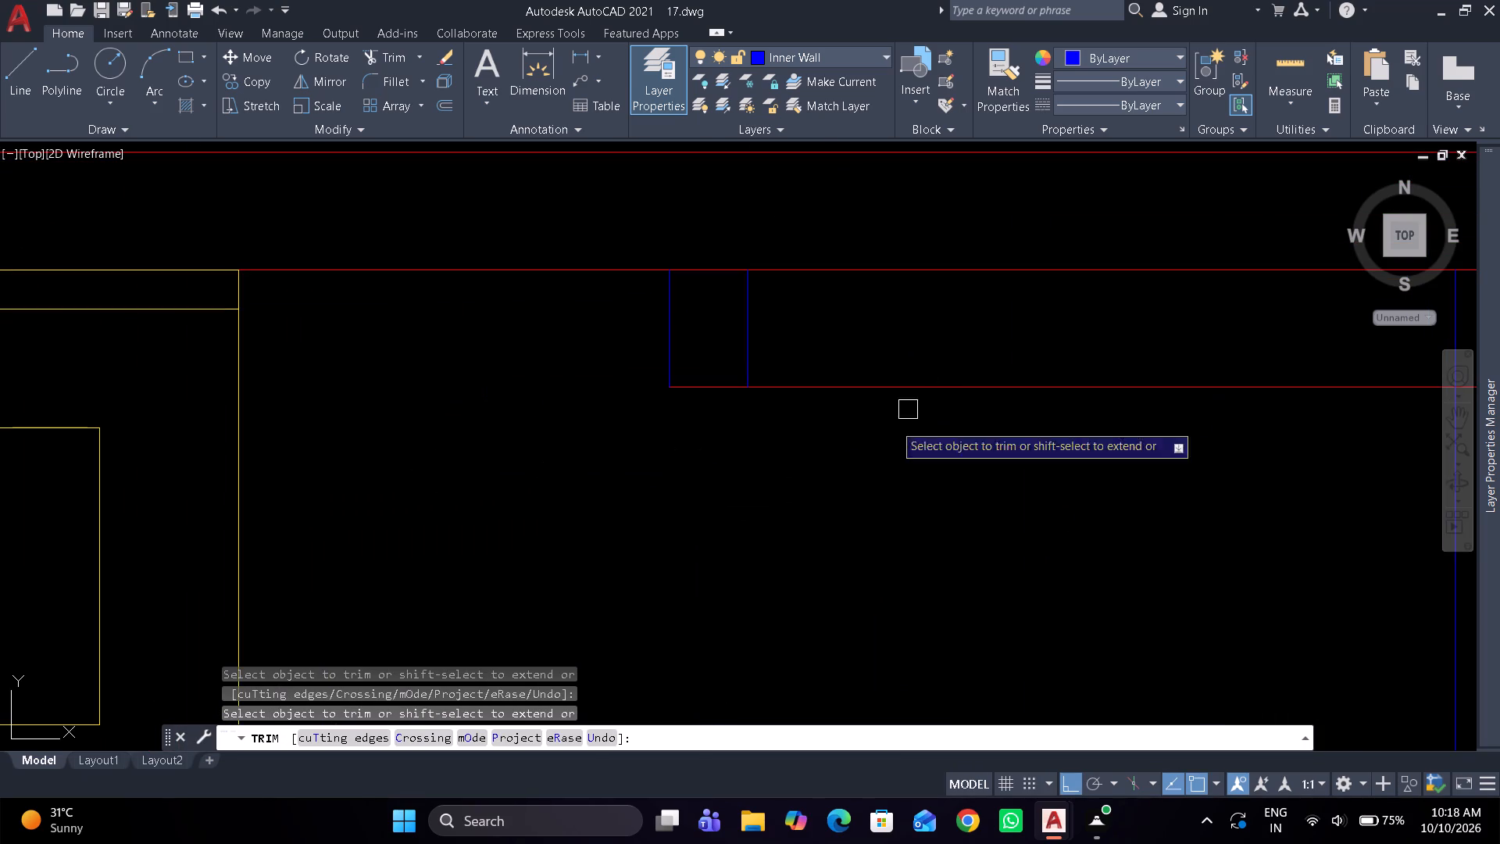
{"action": "middle_click_drag", "start_coordinate": [845, 482], "coordinate": [1034, 501]}
{"action": "left_click", "coordinate": [1145, 413]}
{"action": "key", "text": "space"}
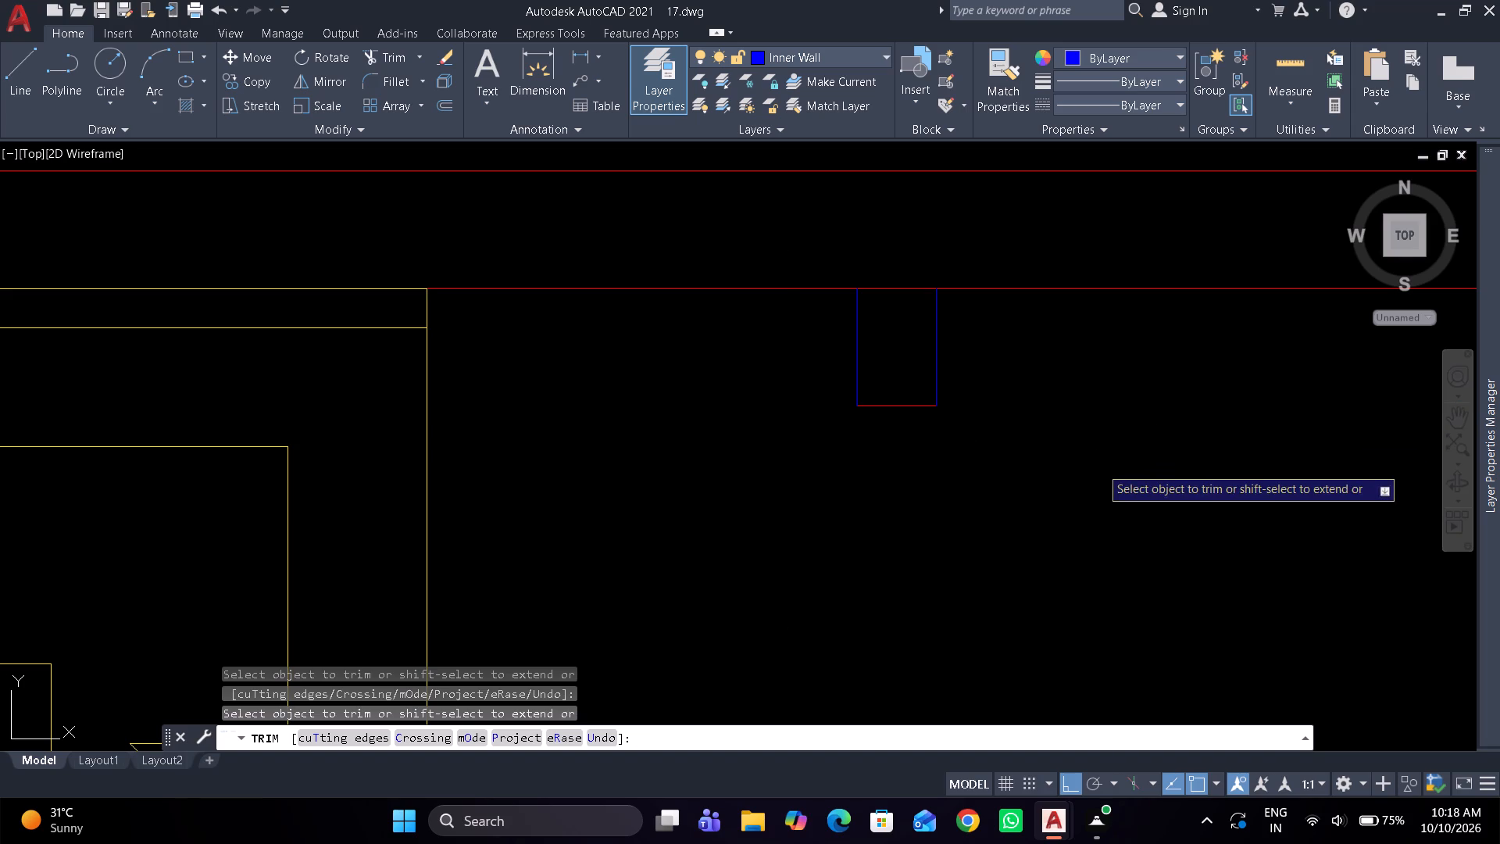
Move the short red end-cap line at the top of the closet opening to the Inner Wall layer.
{"action": "left_click_drag", "start_coordinate": [755, 374], "coordinate": [766, 381]}
{"action": "left_click", "coordinate": [1012, 495]}
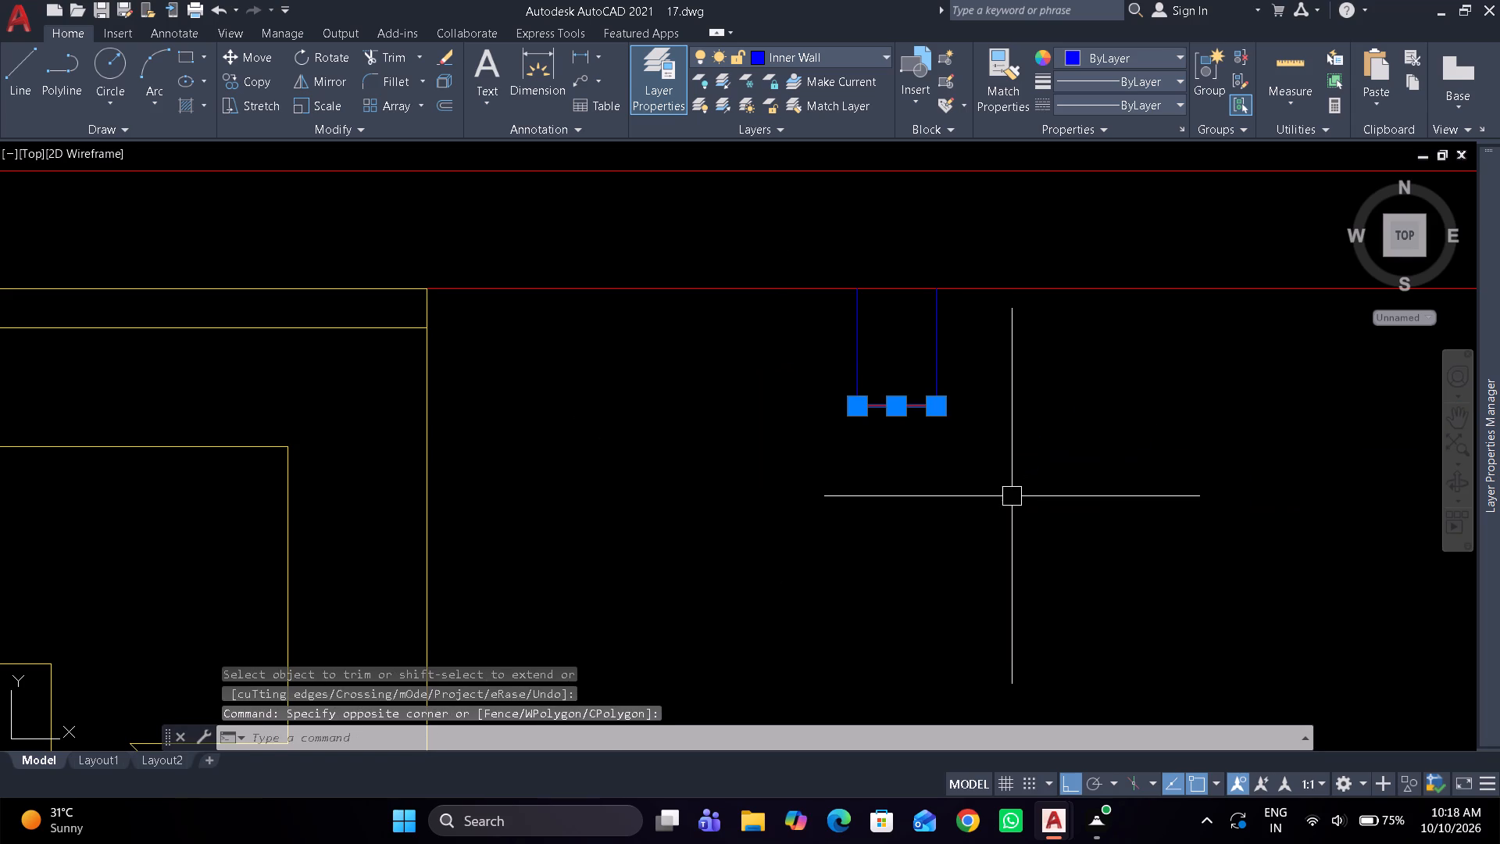
{"action": "left_click", "coordinate": [832, 57]}
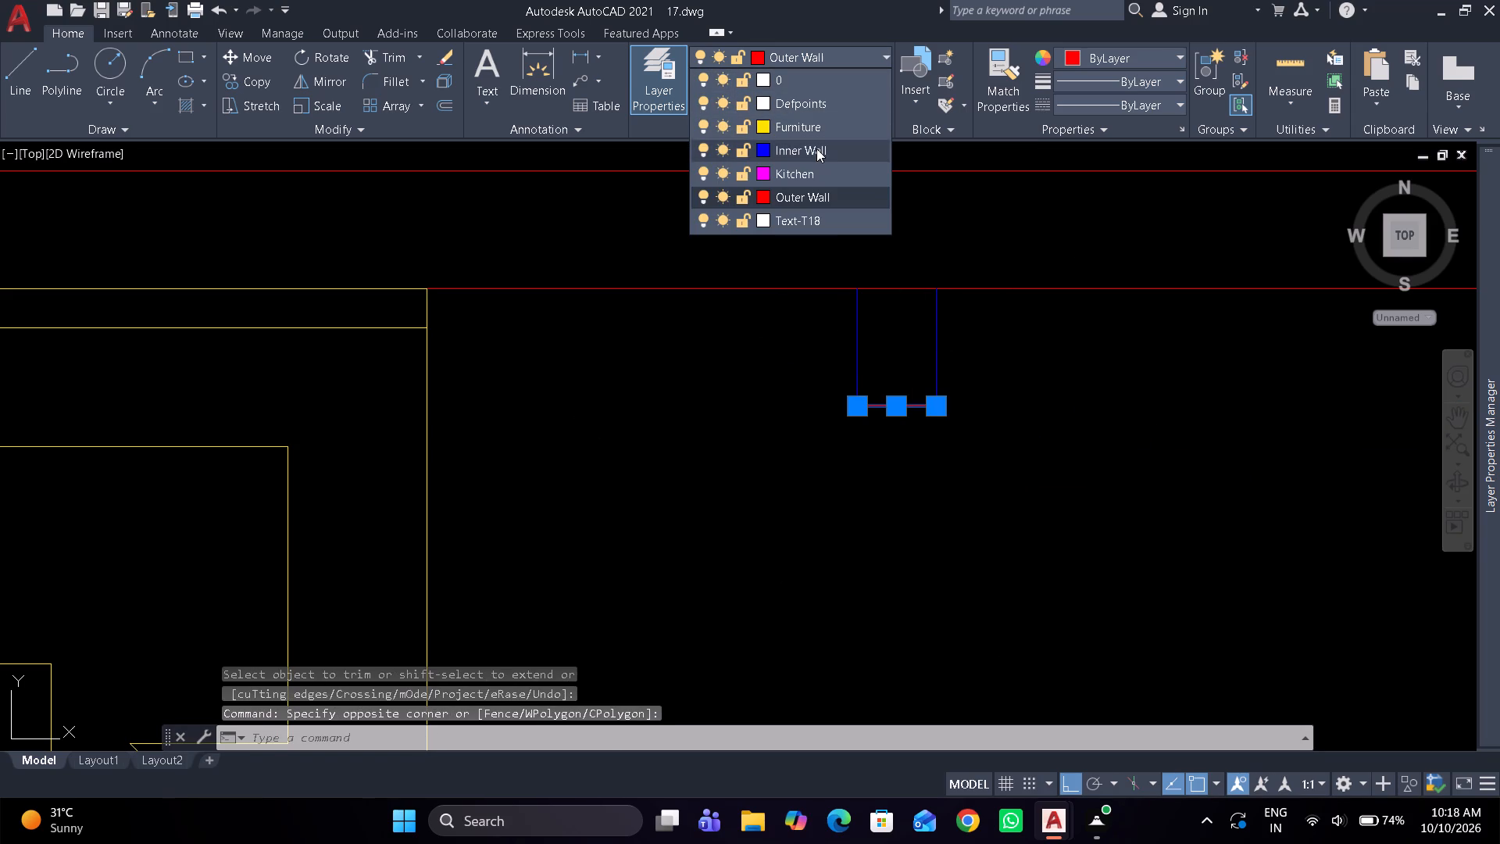
{"action": "left_click", "coordinate": [816, 148]}
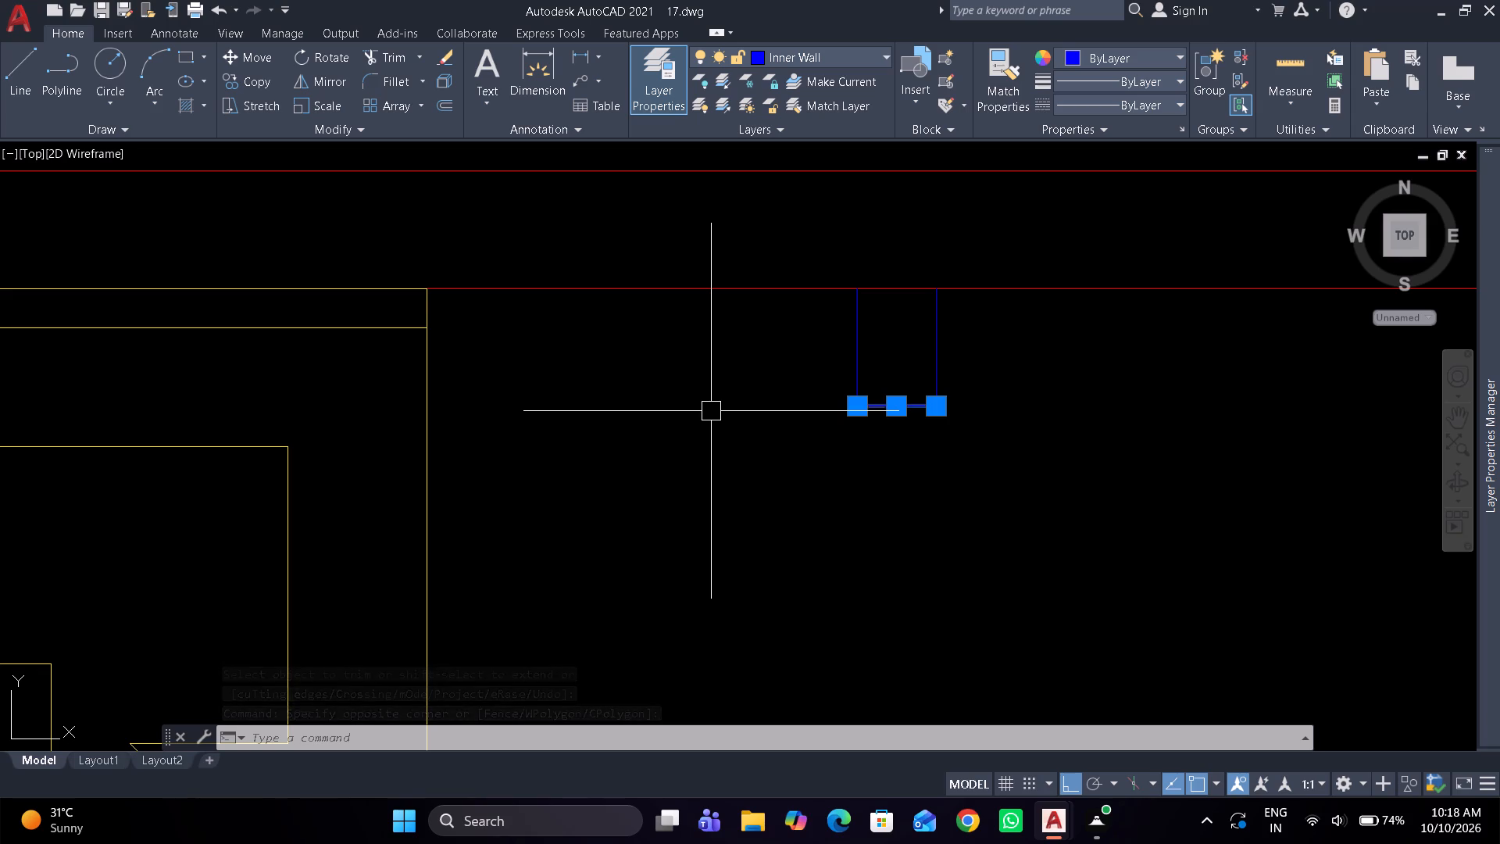
{"action": "key", "text": "Escape"}
Offset the lower closet's top and bottom lines 6" inward to mark its opening.
{"action": "scroll", "coordinate": [714, 365], "scroll_direction": "down", "scroll_amount": 4}
{"action": "scroll", "coordinate": [689, 483], "scroll_direction": "up", "scroll_amount": 1}
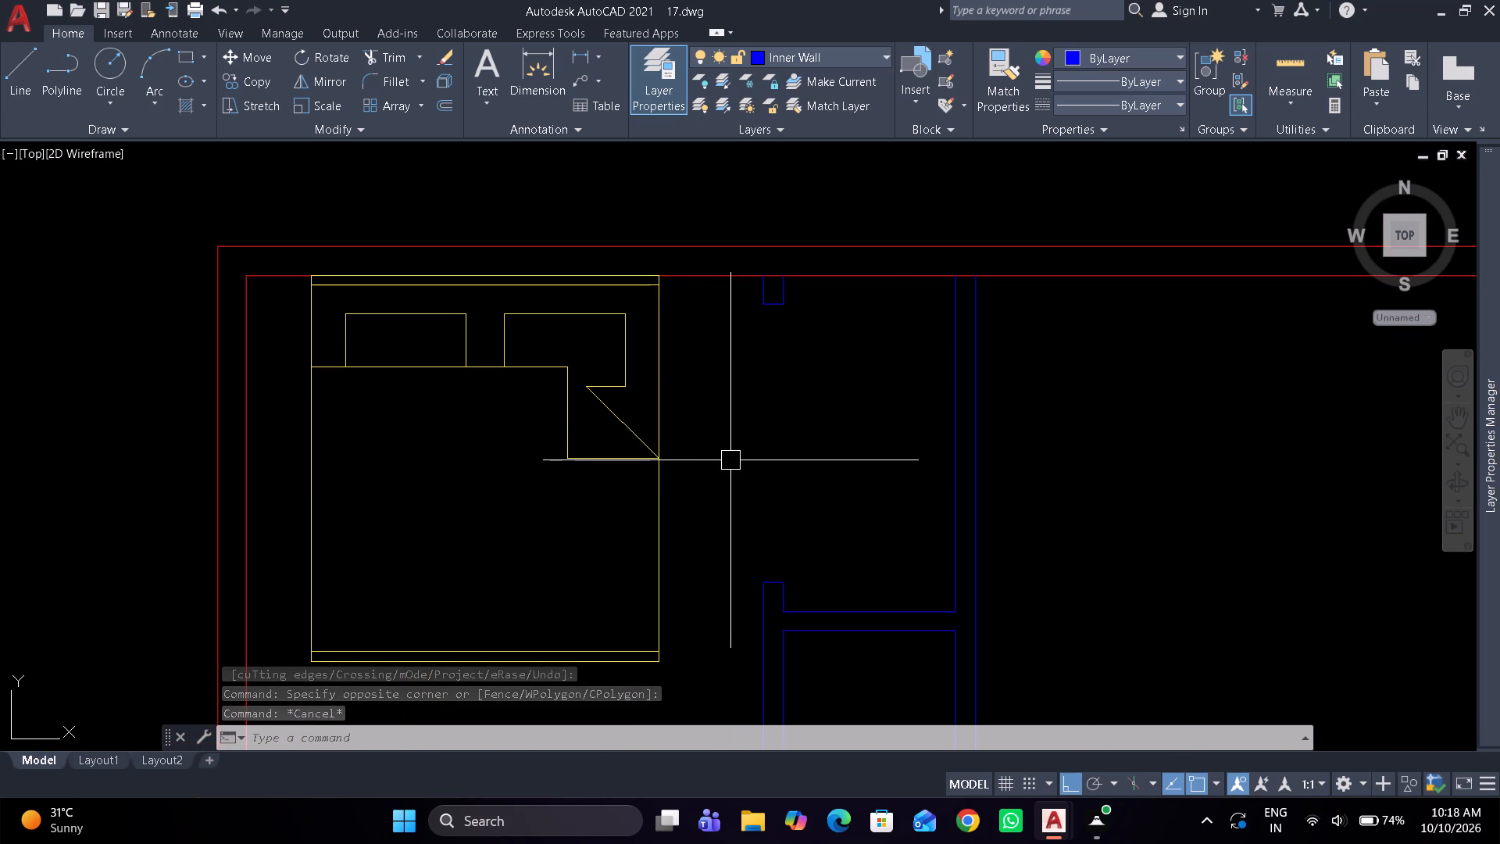
{"action": "scroll", "coordinate": [731, 457], "scroll_direction": "down", "scroll_amount": 1}
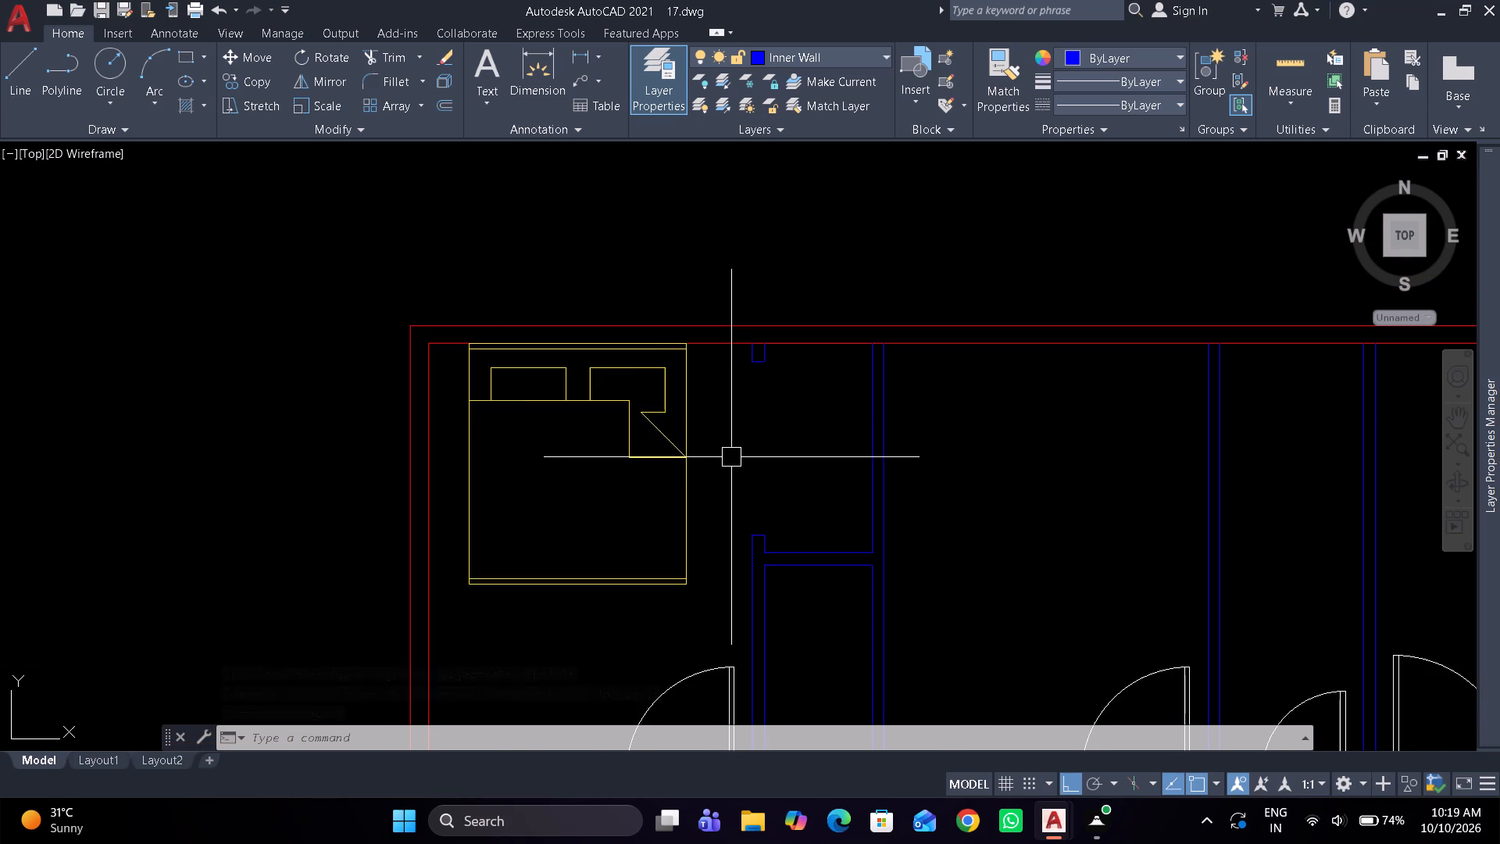
{"action": "middle_click_drag", "start_coordinate": [731, 455], "coordinate": [687, 310]}
{"action": "middle_click_drag", "start_coordinate": [712, 452], "coordinate": [699, 403]}
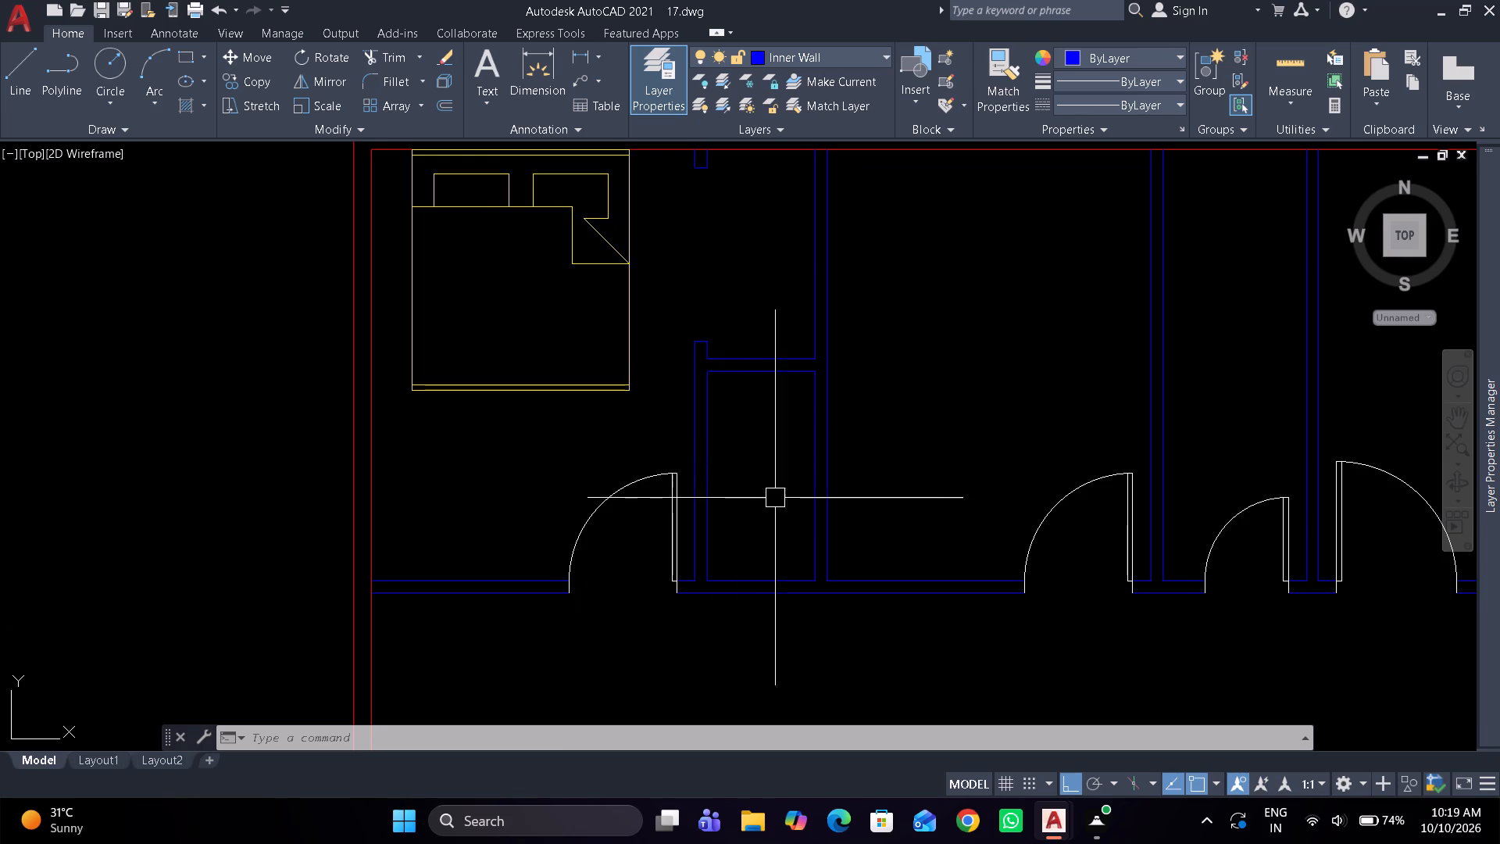
{"action": "scroll", "coordinate": [783, 495], "scroll_direction": "up", "scroll_amount": 1}
{"action": "middle_click_drag", "start_coordinate": [783, 489], "coordinate": [758, 411]}
{"action": "type", "text": "o"}
{"action": "key", "text": "space"}
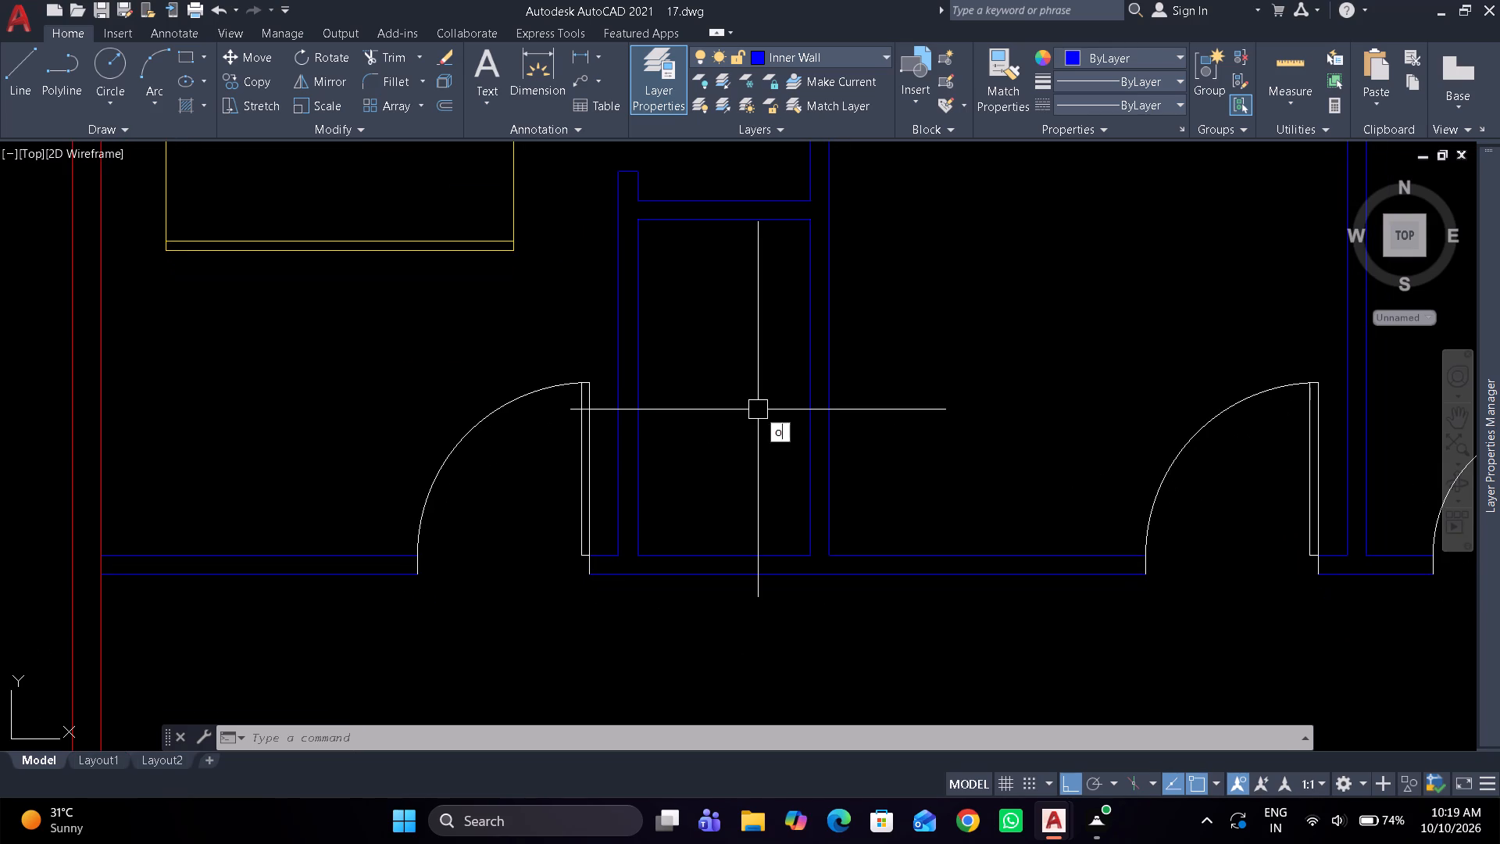
{"action": "key", "text": "space"}
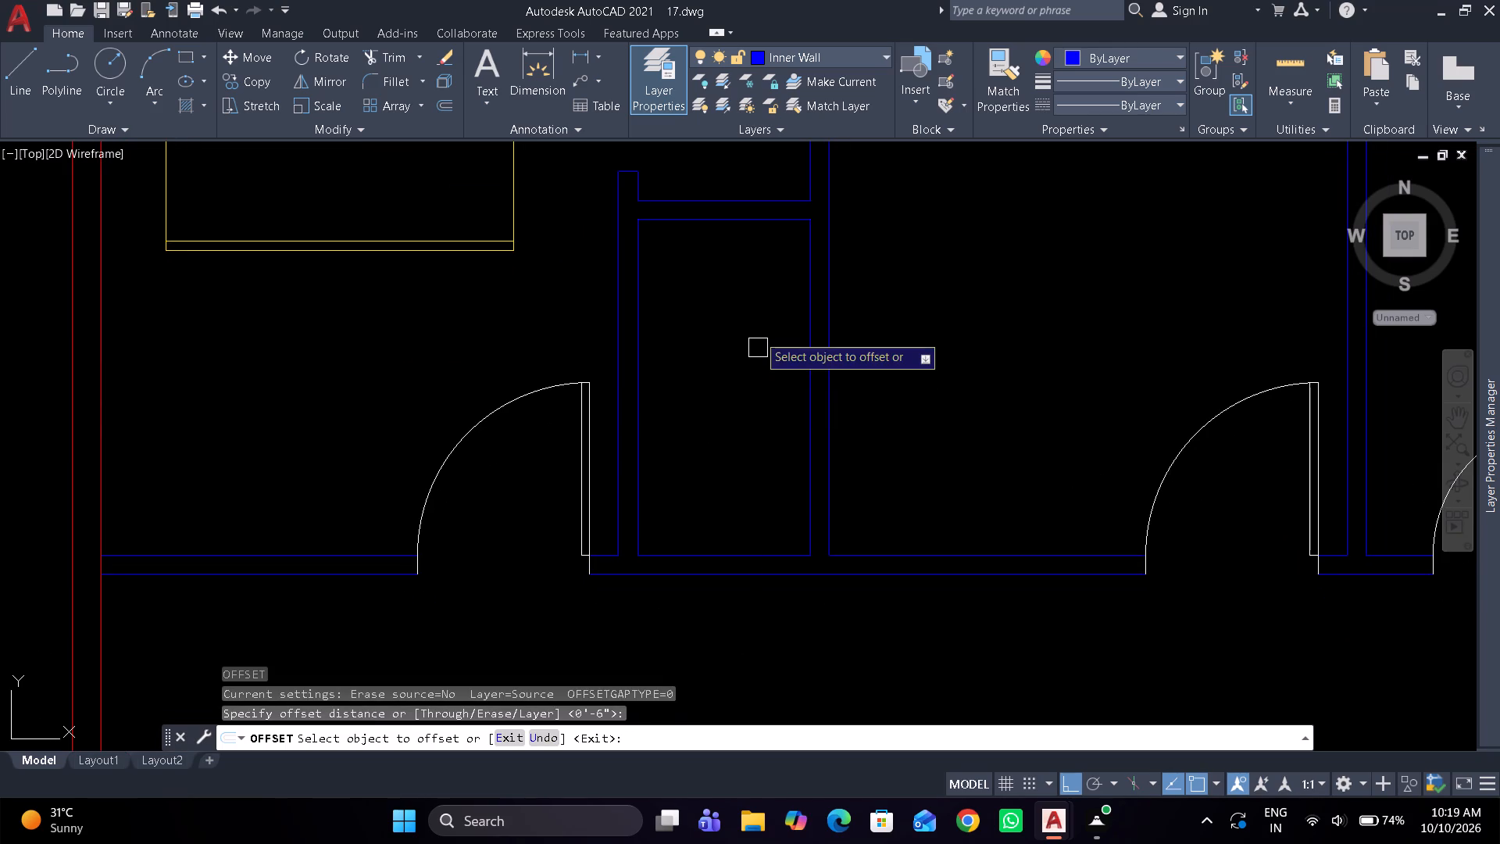
{"action": "left_click_drag", "start_coordinate": [778, 225], "coordinate": [778, 238]}
{"action": "left_click", "coordinate": [761, 384]}
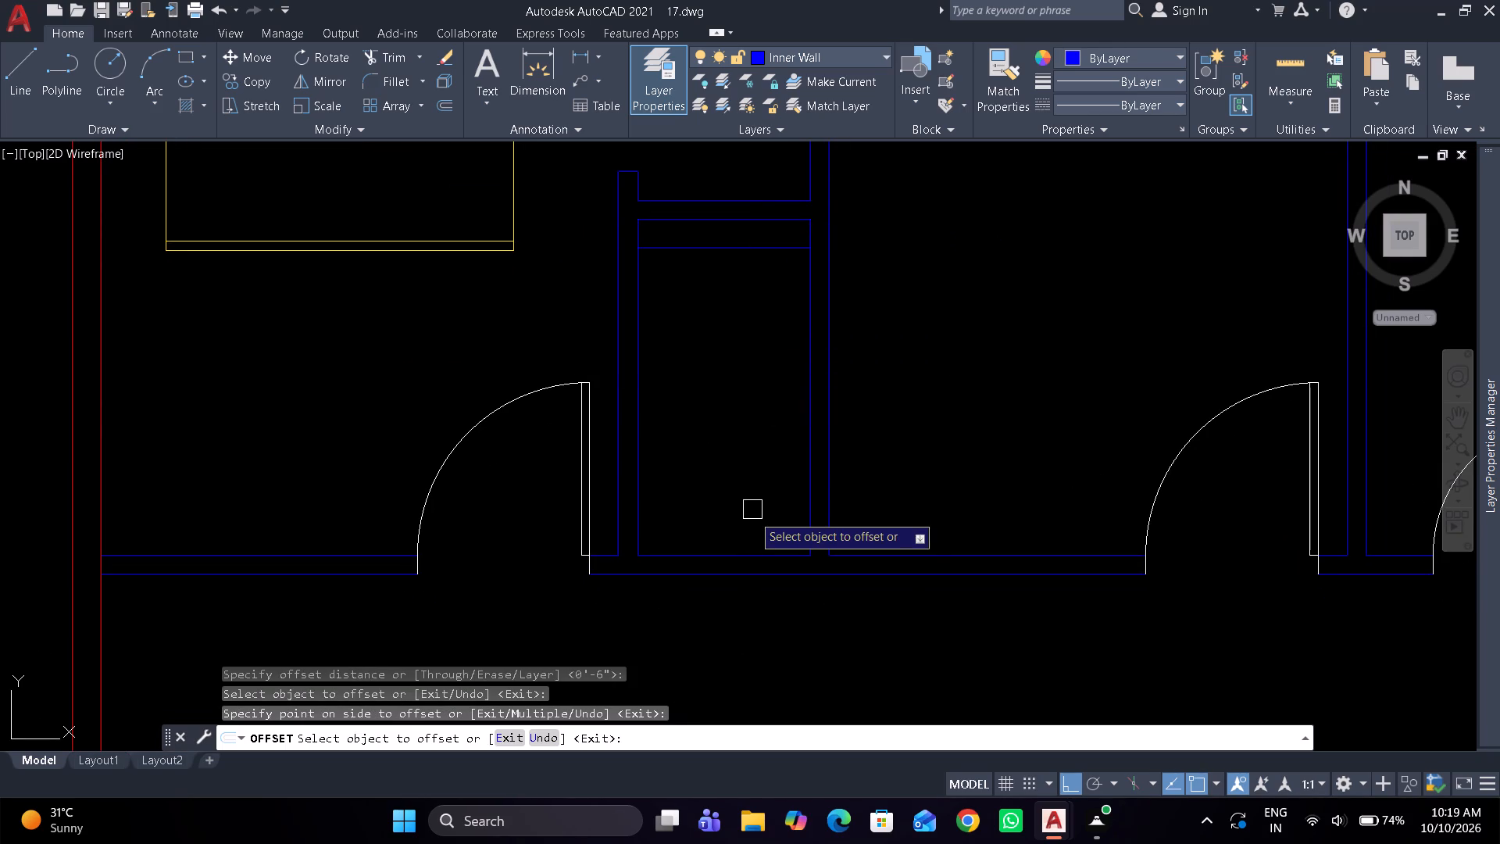
{"action": "left_click_drag", "start_coordinate": [752, 554], "coordinate": [752, 519]}
{"action": "left_click", "coordinate": [753, 423]}
{"action": "key", "text": "space"}
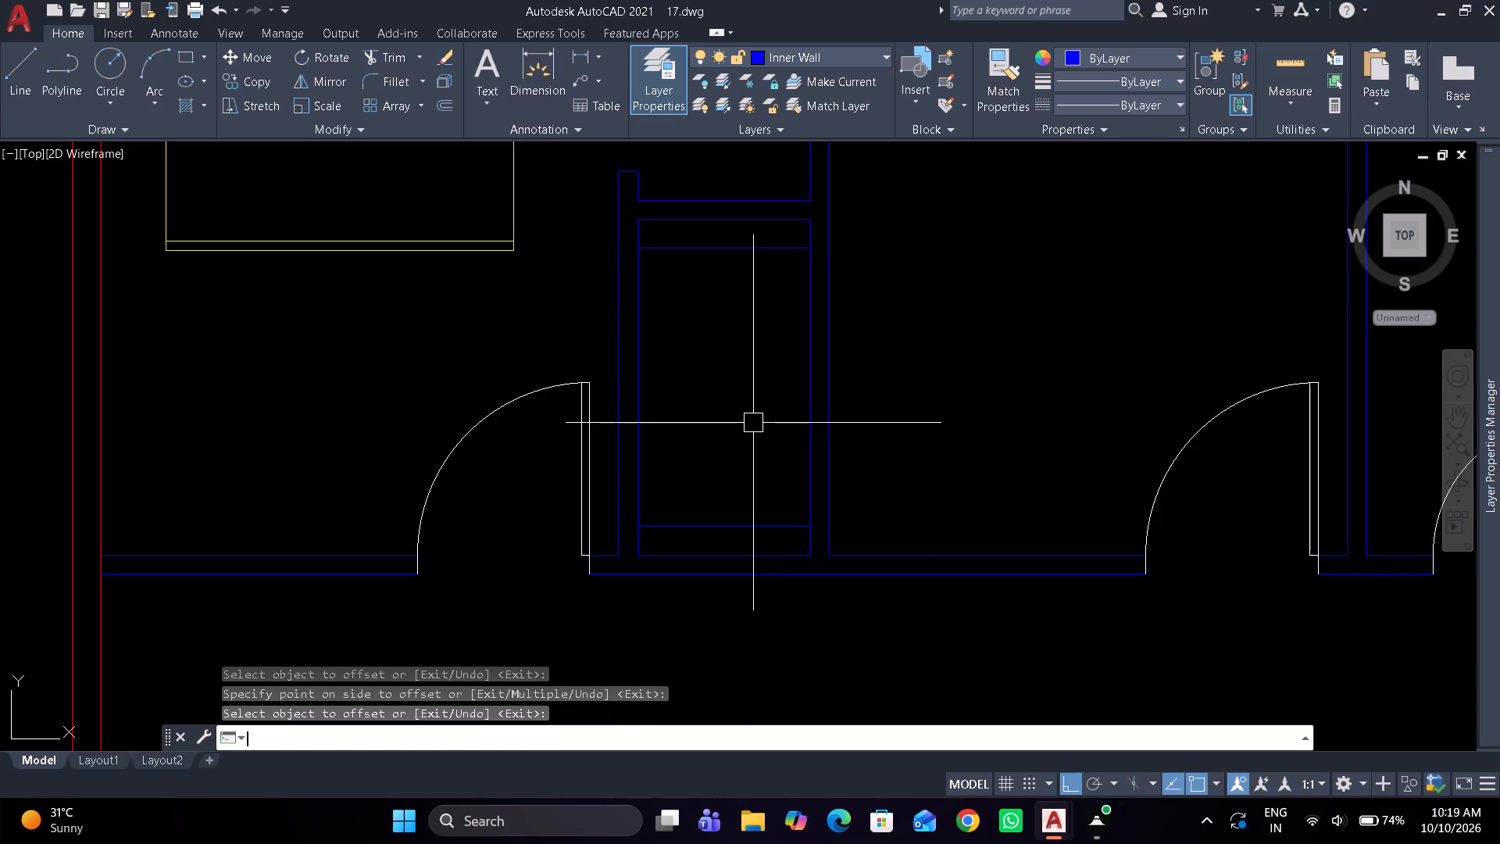
Extend both lower closet offset lines across the right partition to its outer face.
{"action": "type", "text": "ex"}
{"action": "key", "text": "space"}
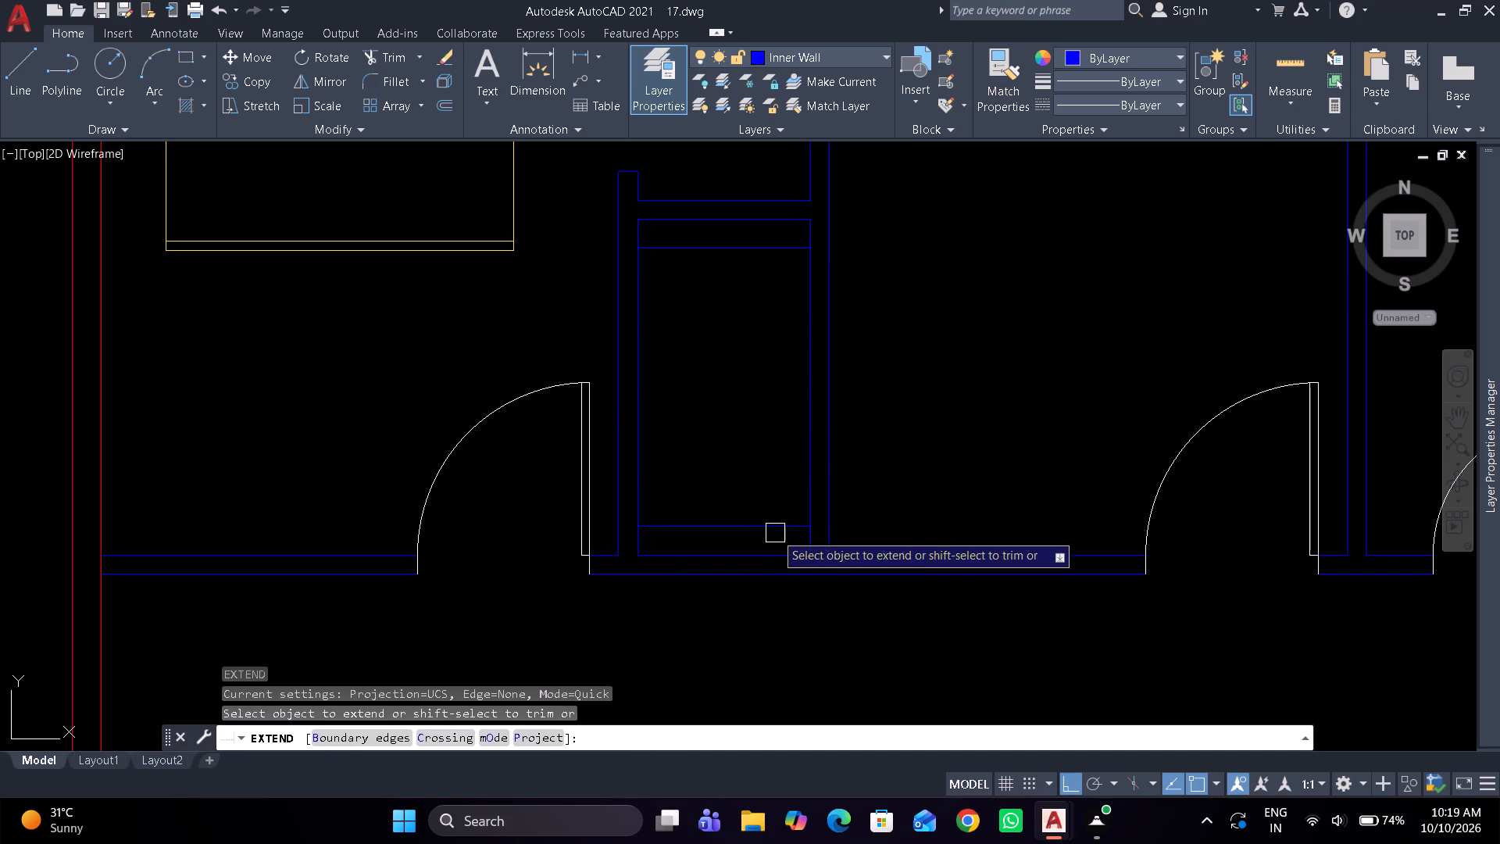
{"action": "left_click", "coordinate": [775, 527]}
{"action": "left_click", "coordinate": [784, 245]}
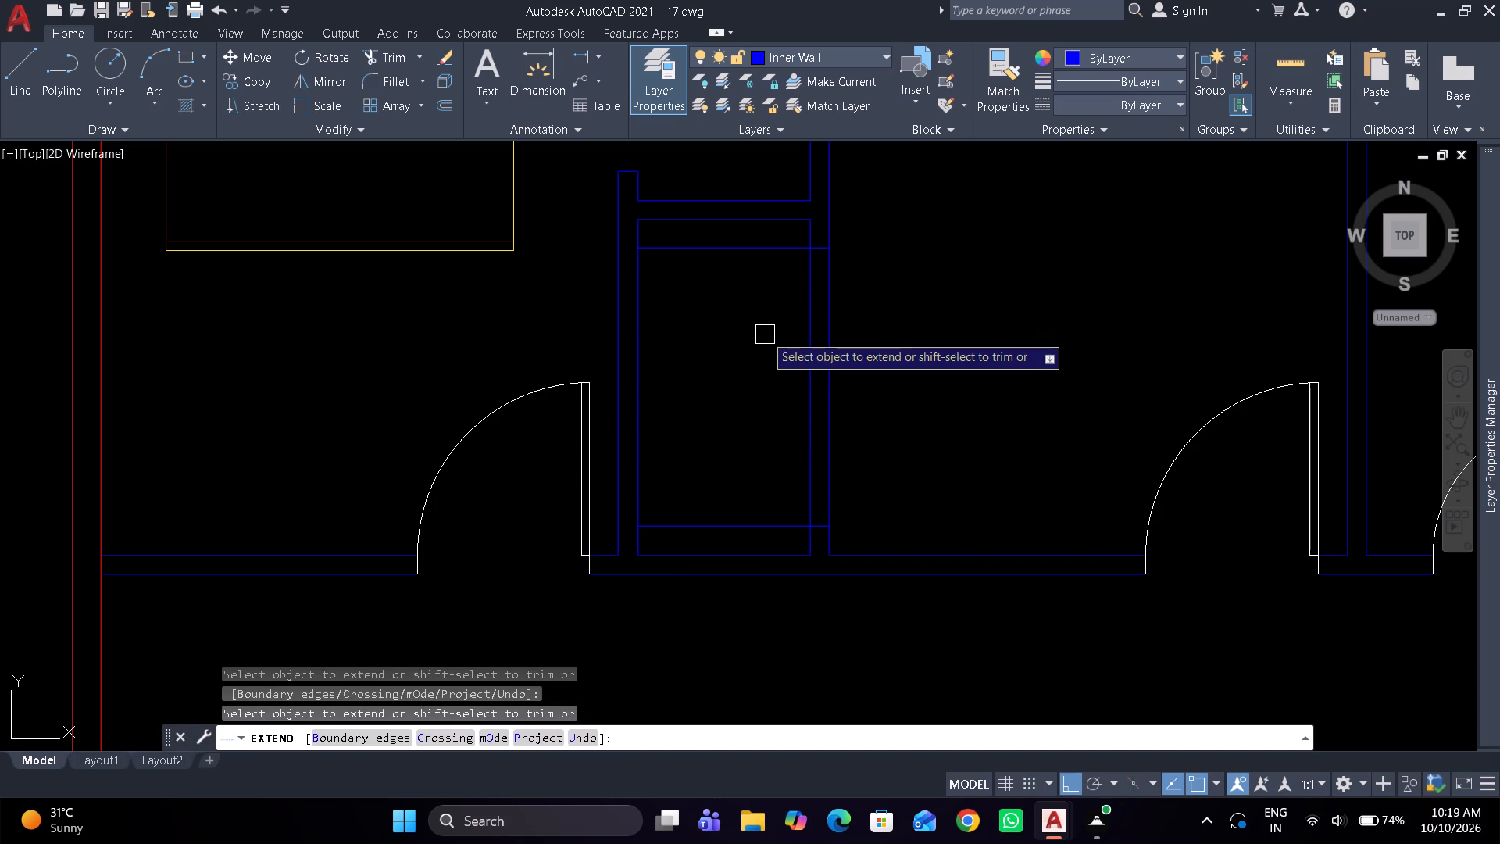
{"action": "key", "text": "space"}
Trim the offset lines inside the lower closet and the right partition between them to open it toward the second bedroom.
{"action": "type", "text": "tr"}
{"action": "key", "text": "space"}
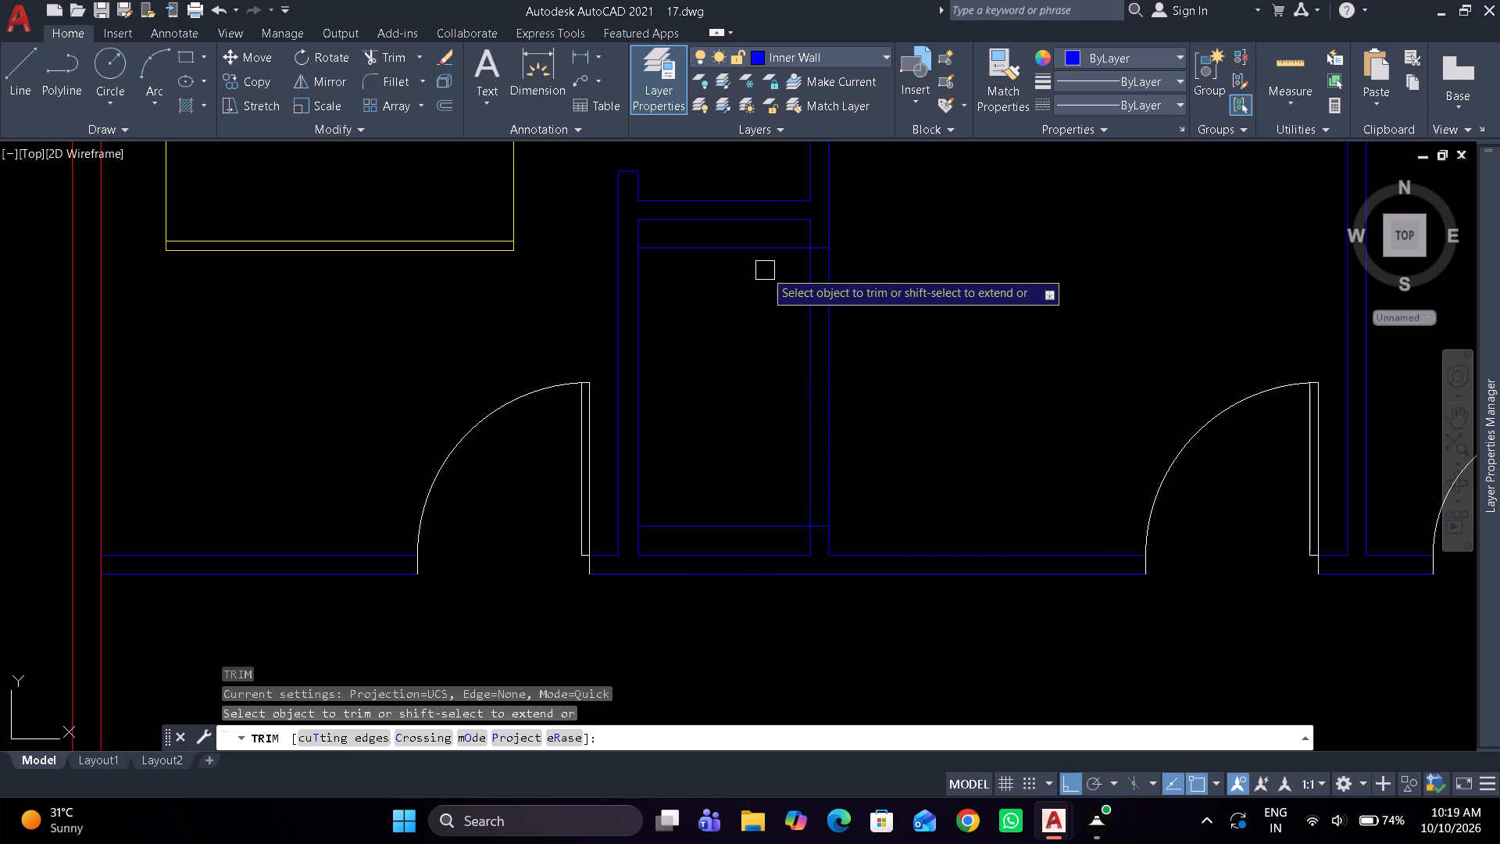
{"action": "left_click", "coordinate": [765, 256]}
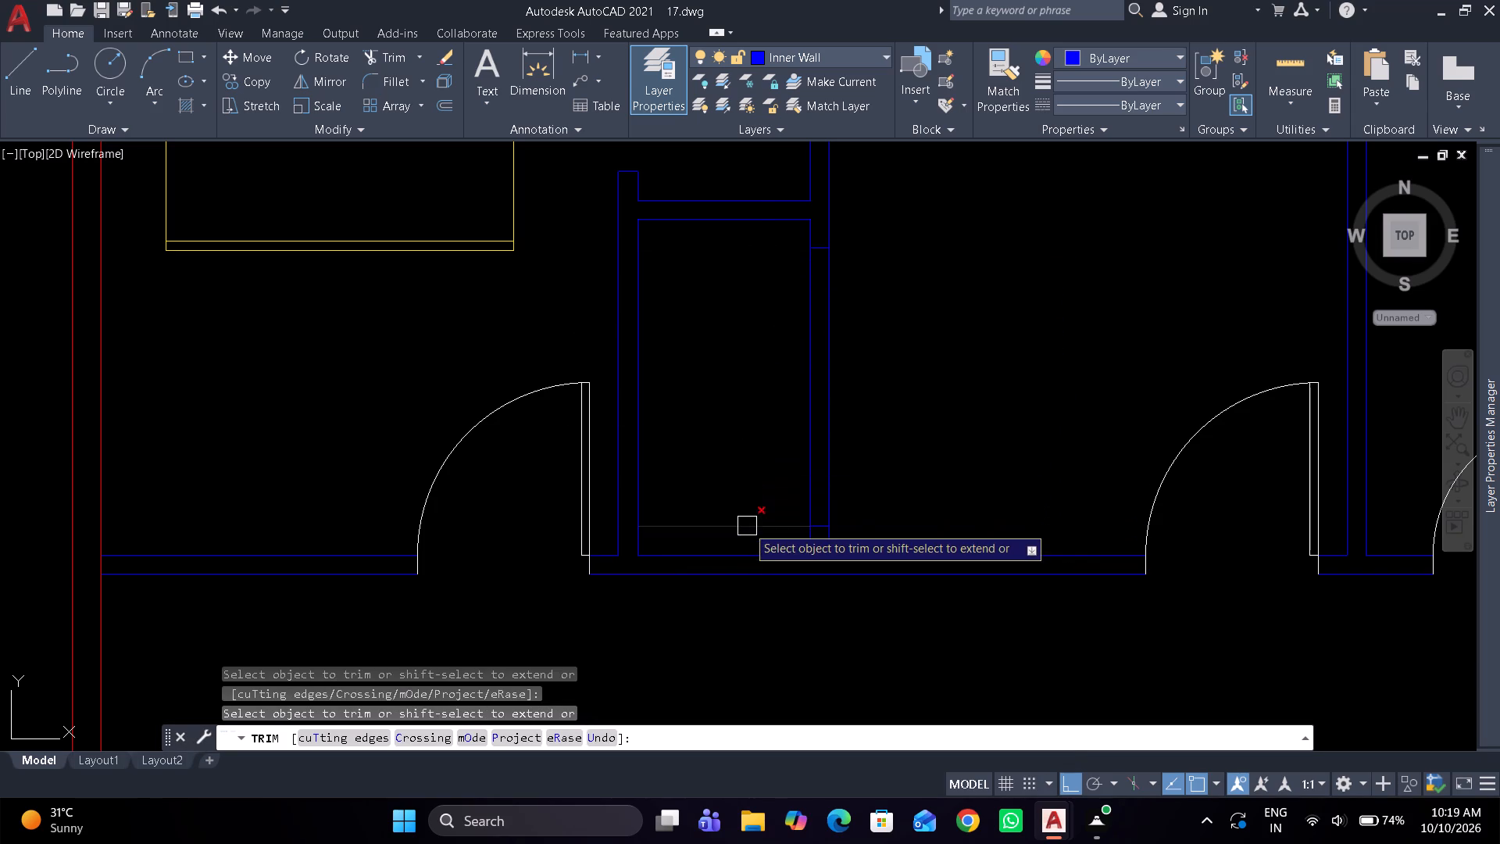
{"action": "left_click_drag", "start_coordinate": [747, 526], "coordinate": [747, 494]}
{"action": "left_click", "coordinate": [759, 390]}
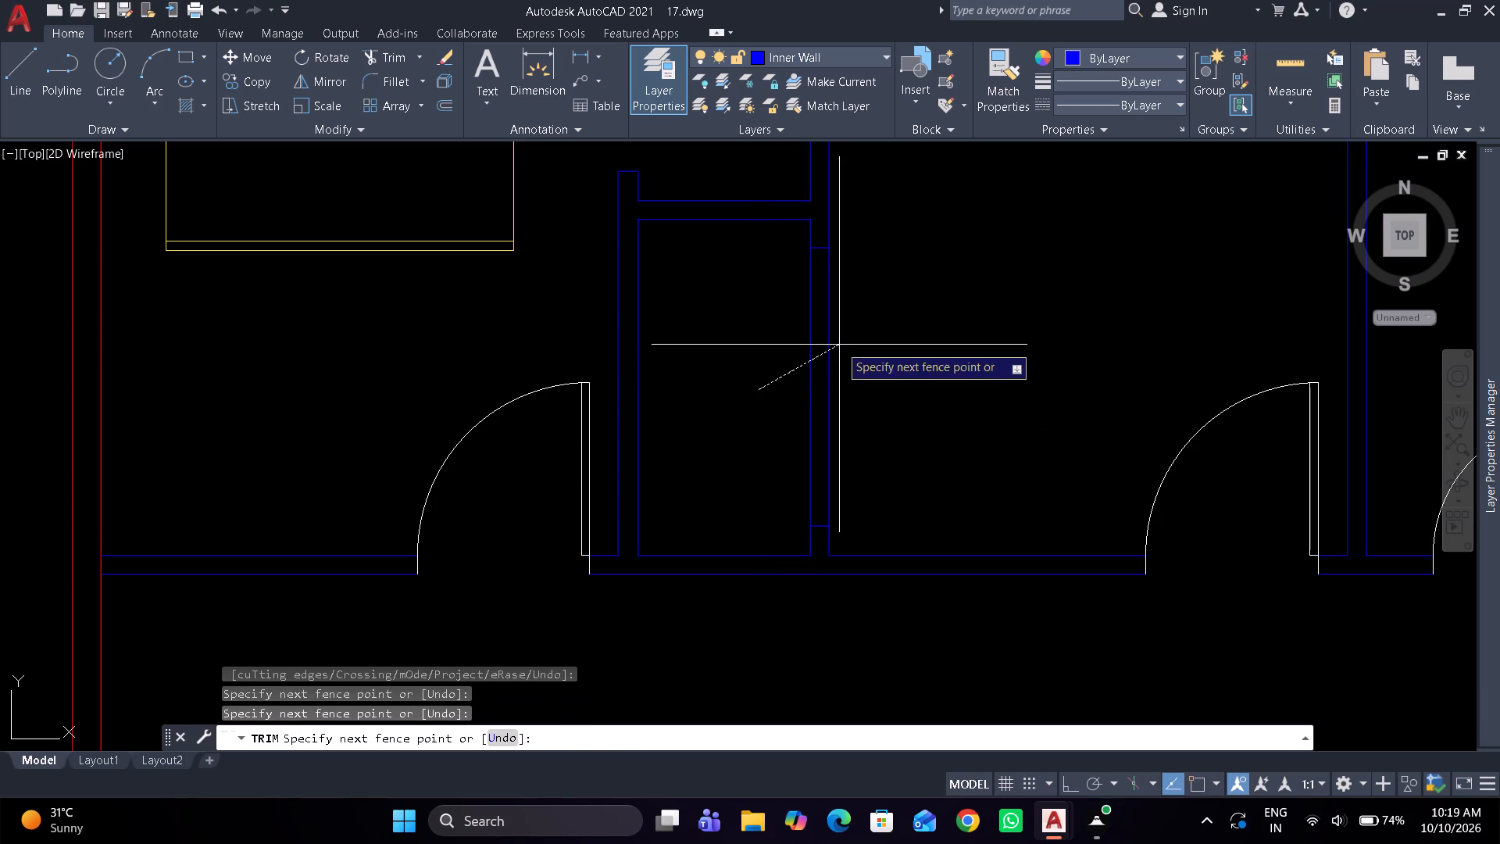
{"action": "left_click", "coordinate": [877, 321]}
{"action": "key", "text": "space"}
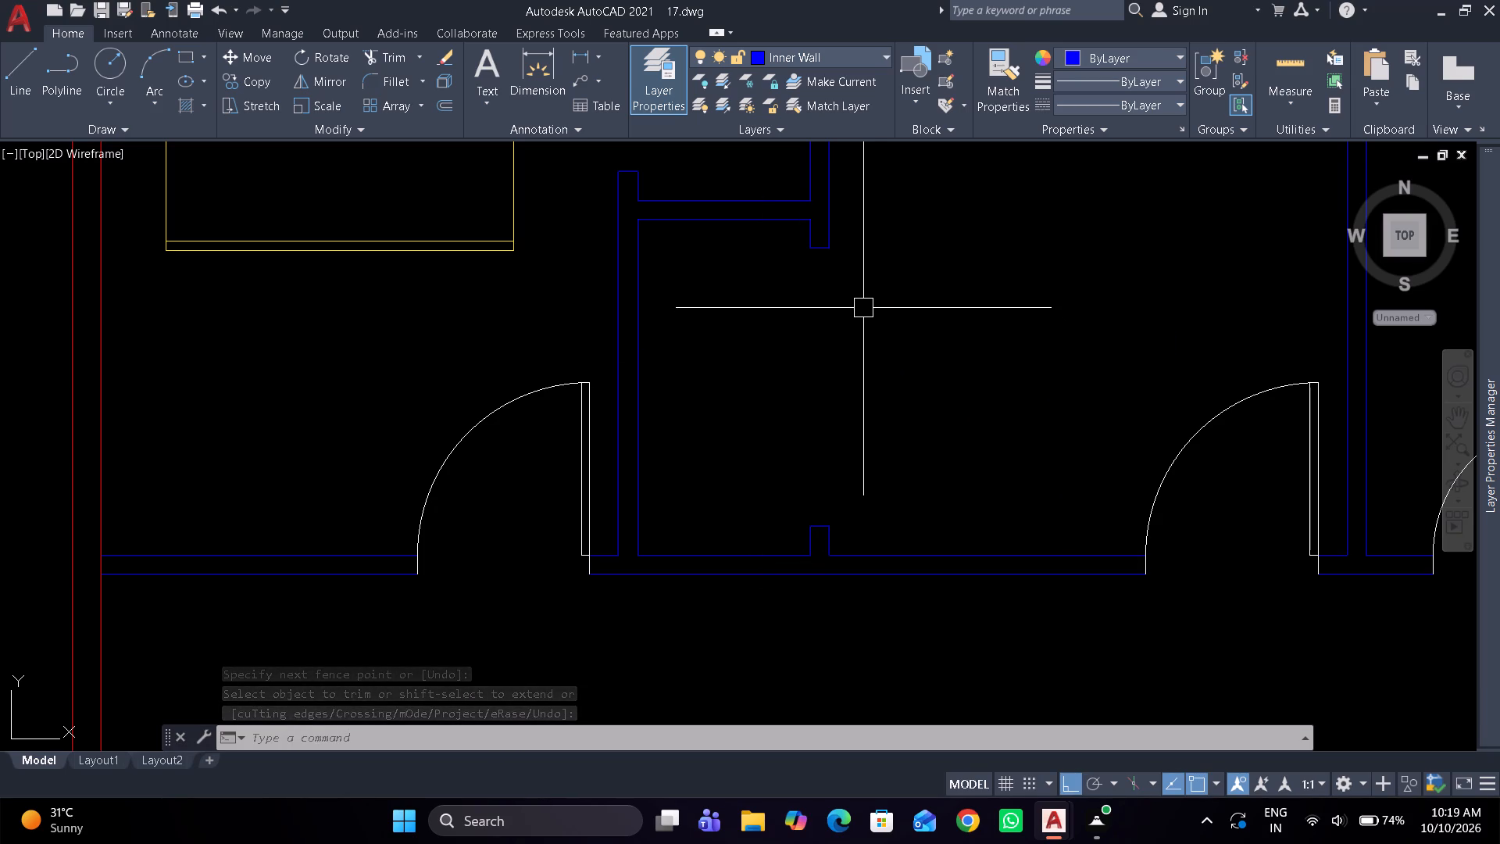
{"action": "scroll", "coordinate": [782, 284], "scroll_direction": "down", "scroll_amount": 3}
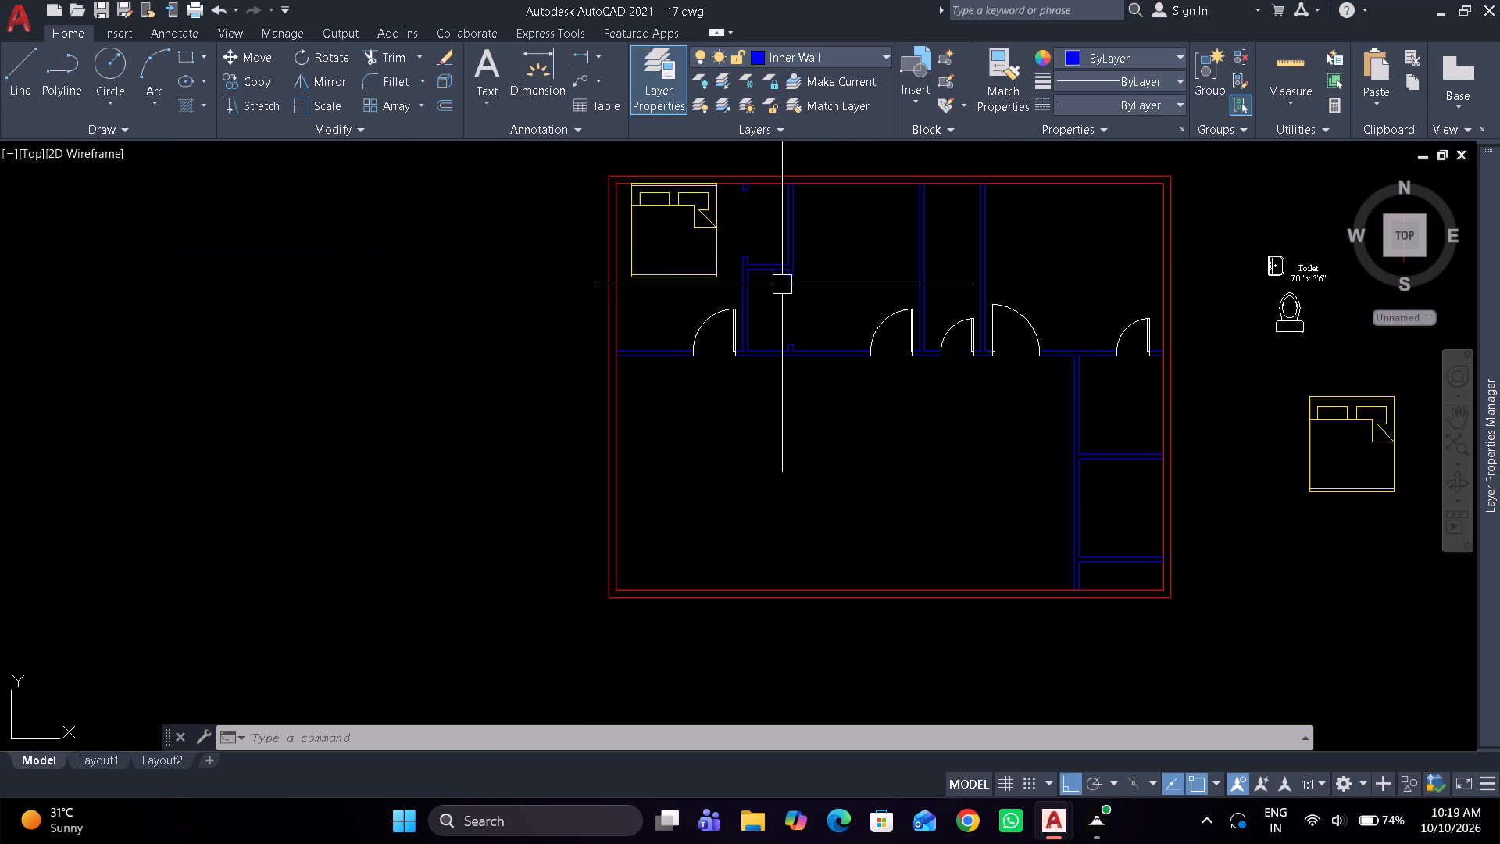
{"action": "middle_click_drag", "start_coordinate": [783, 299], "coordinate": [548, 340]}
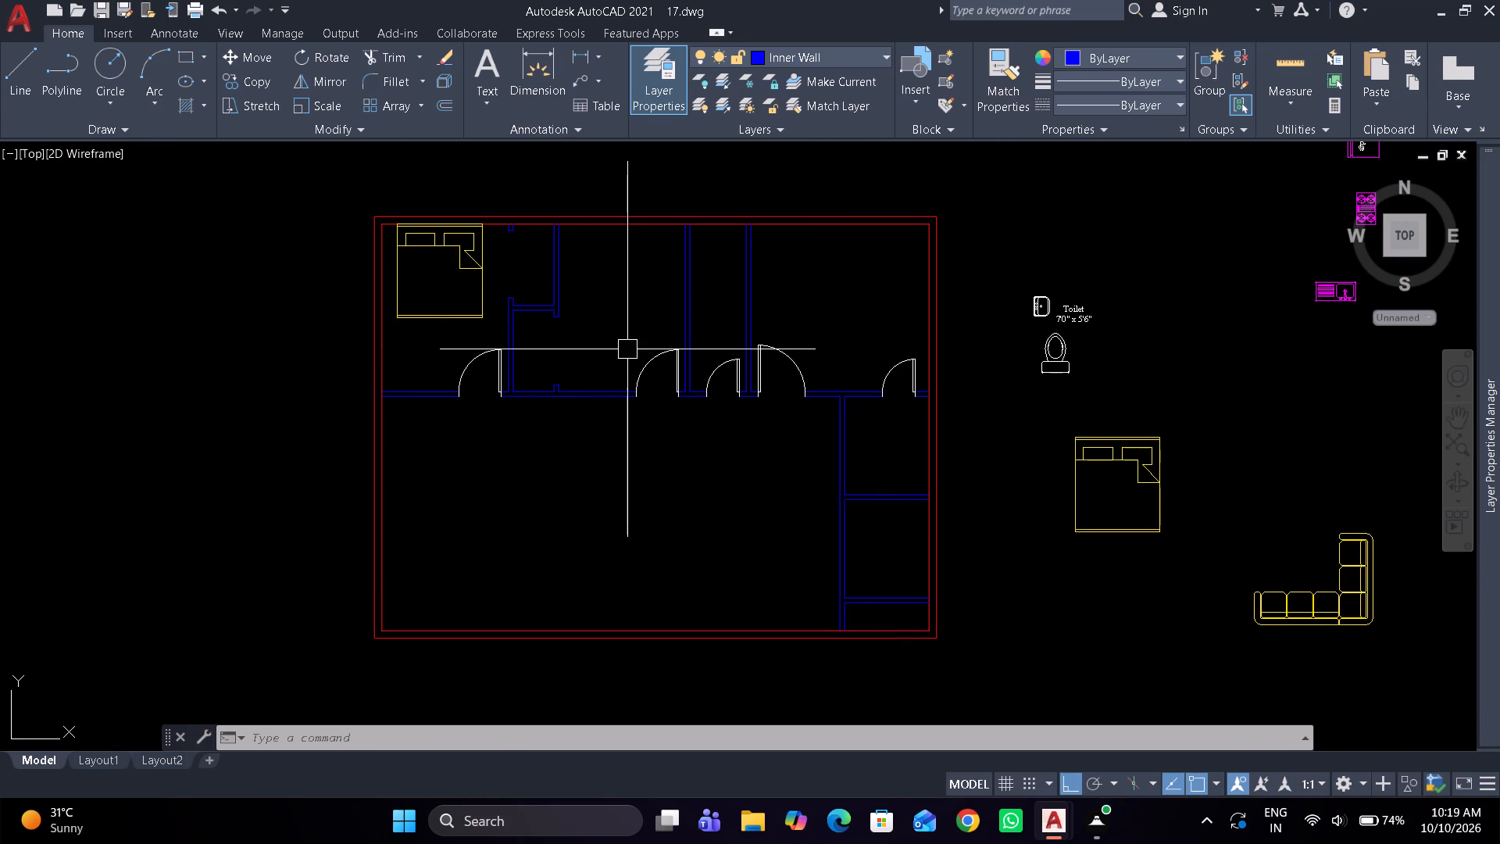
Review the ground and first floor plans in 16.dwg as a furnishing reference, and return to 17.dwg.
{"action": "middle_click_drag", "start_coordinate": [633, 304], "coordinate": [641, 306]}
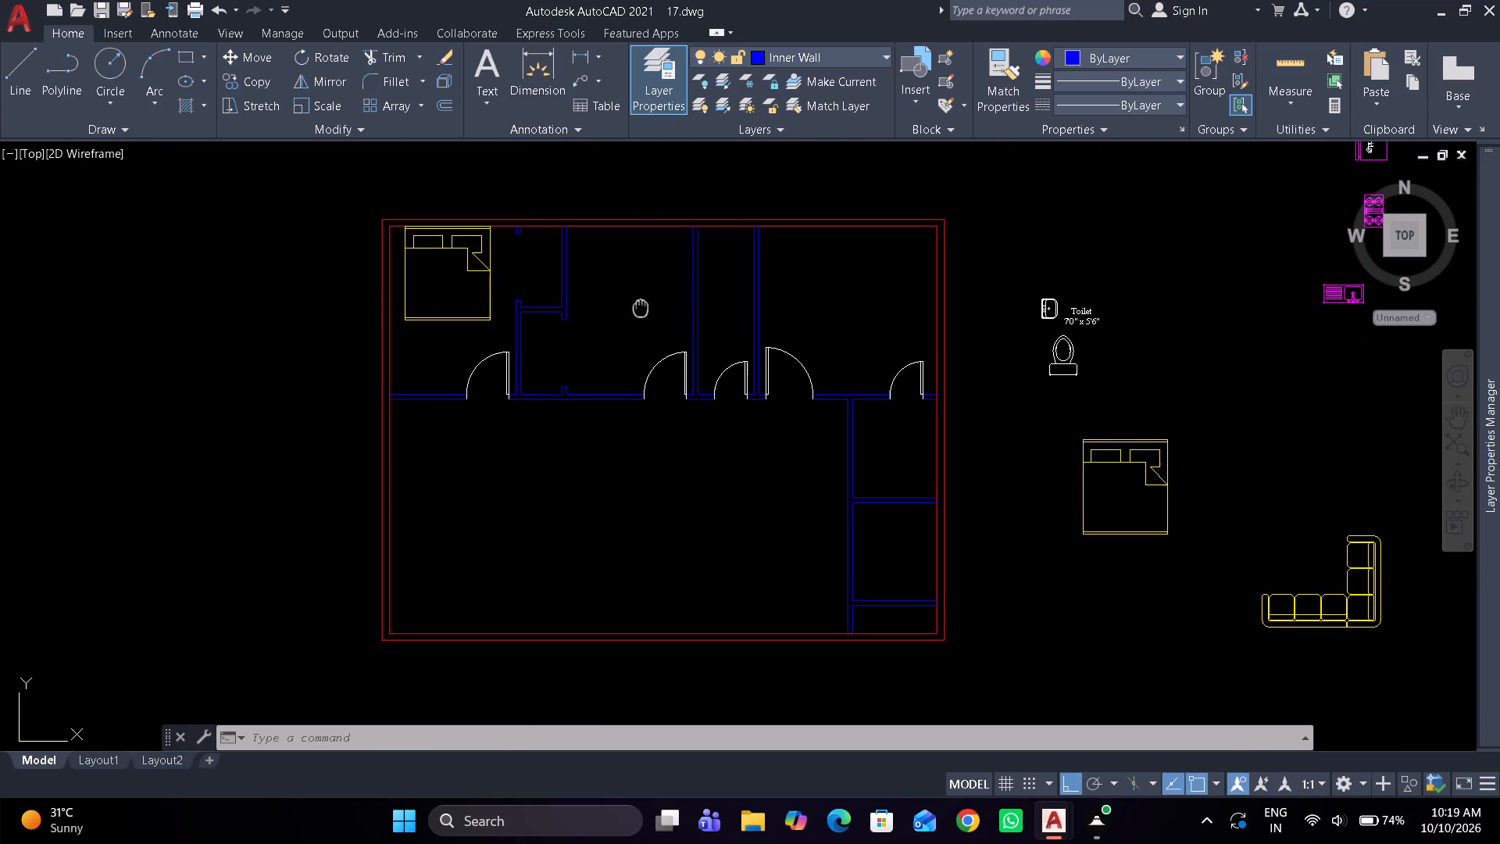
{"action": "middle_click_drag", "start_coordinate": [641, 306], "coordinate": [647, 309]}
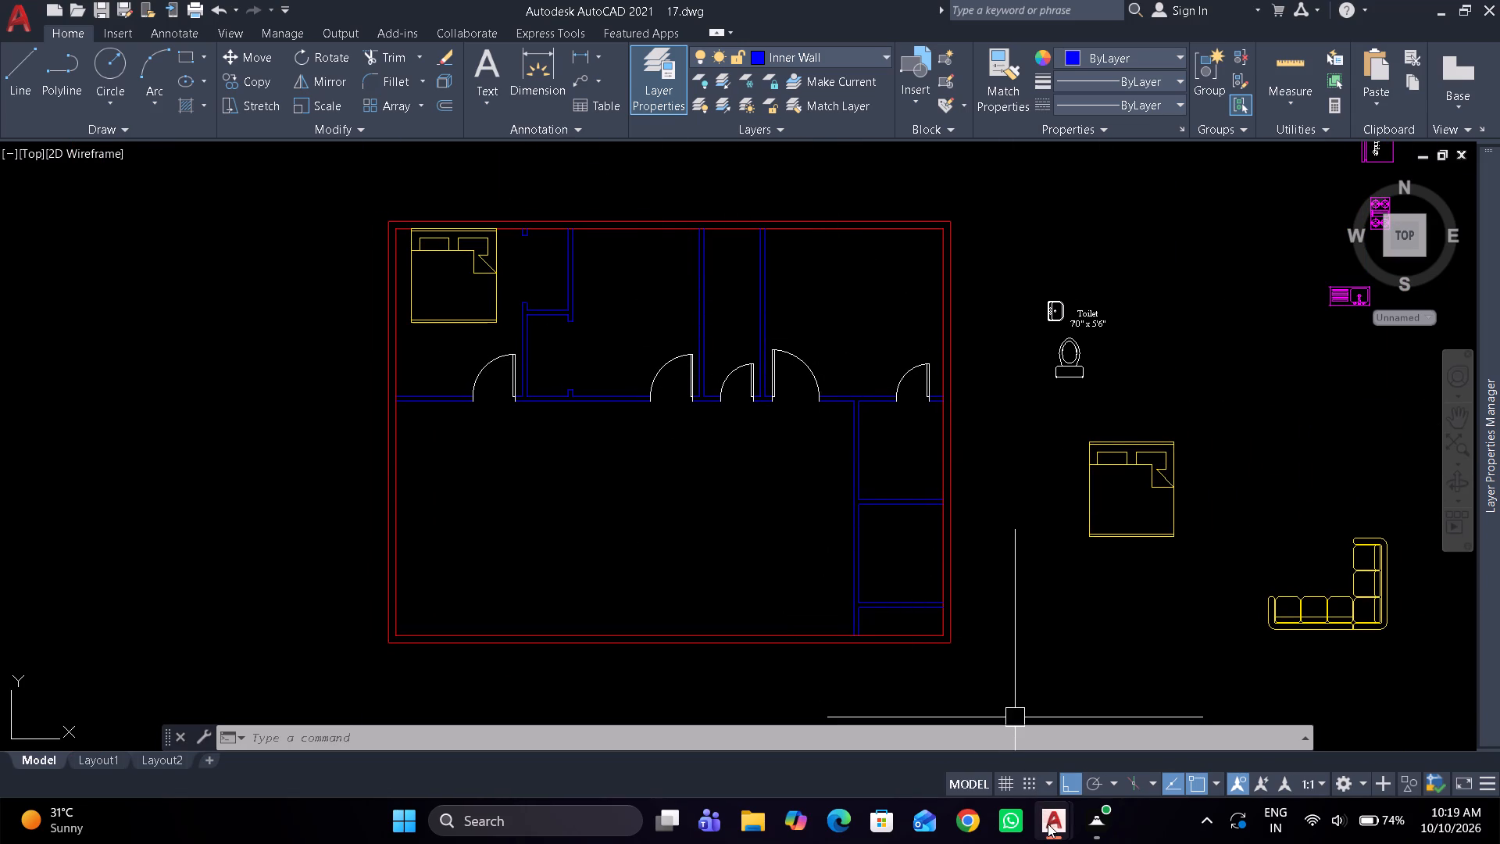
{"action": "left_click", "coordinate": [1101, 731]}
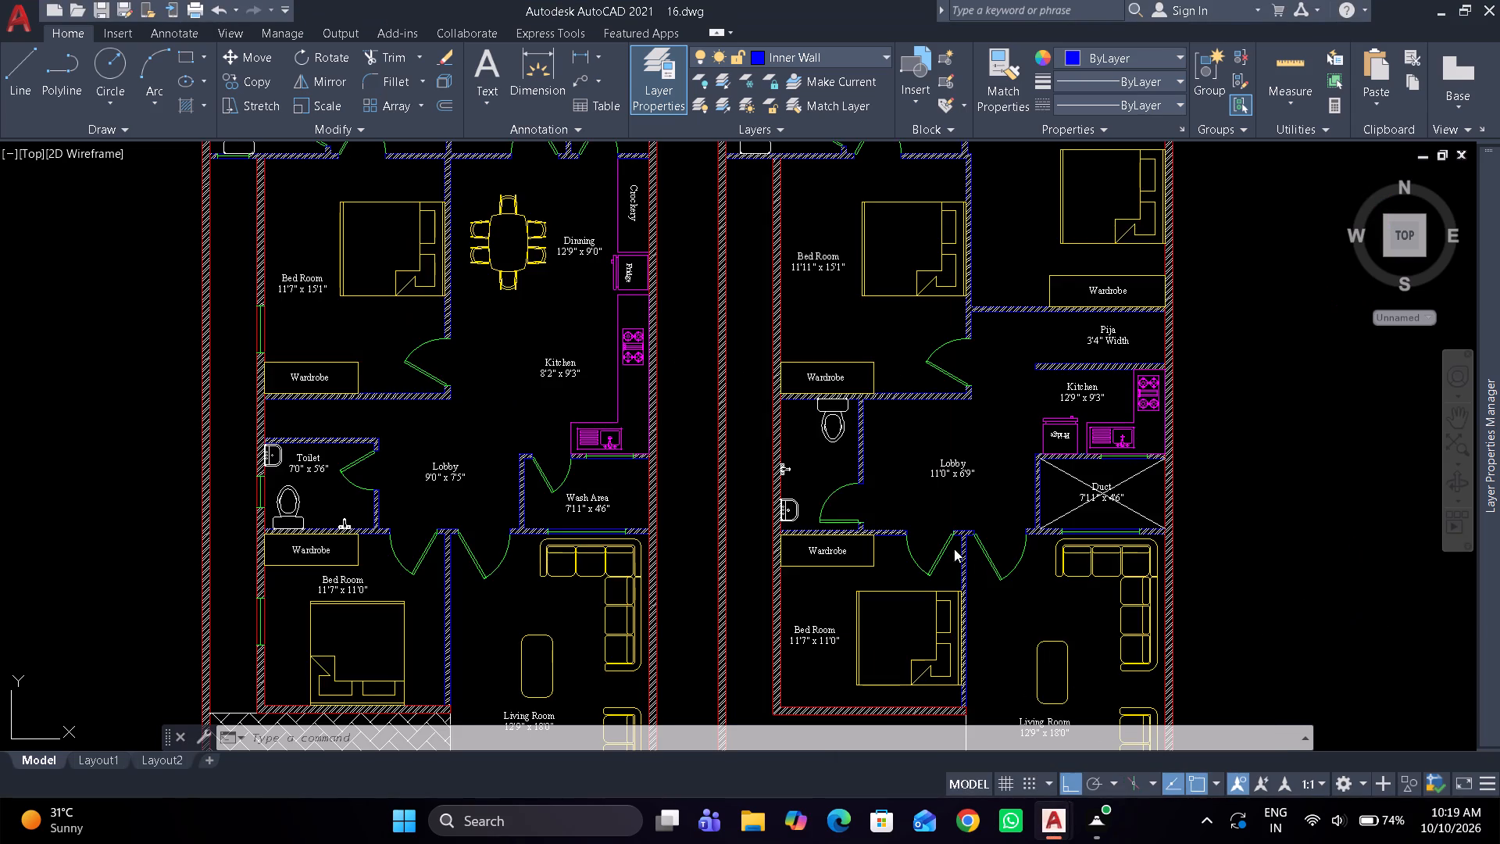
{"action": "scroll", "coordinate": [948, 547], "scroll_direction": "down", "scroll_amount": 2}
{"action": "middle_click_drag", "start_coordinate": [860, 499], "coordinate": [834, 442]}
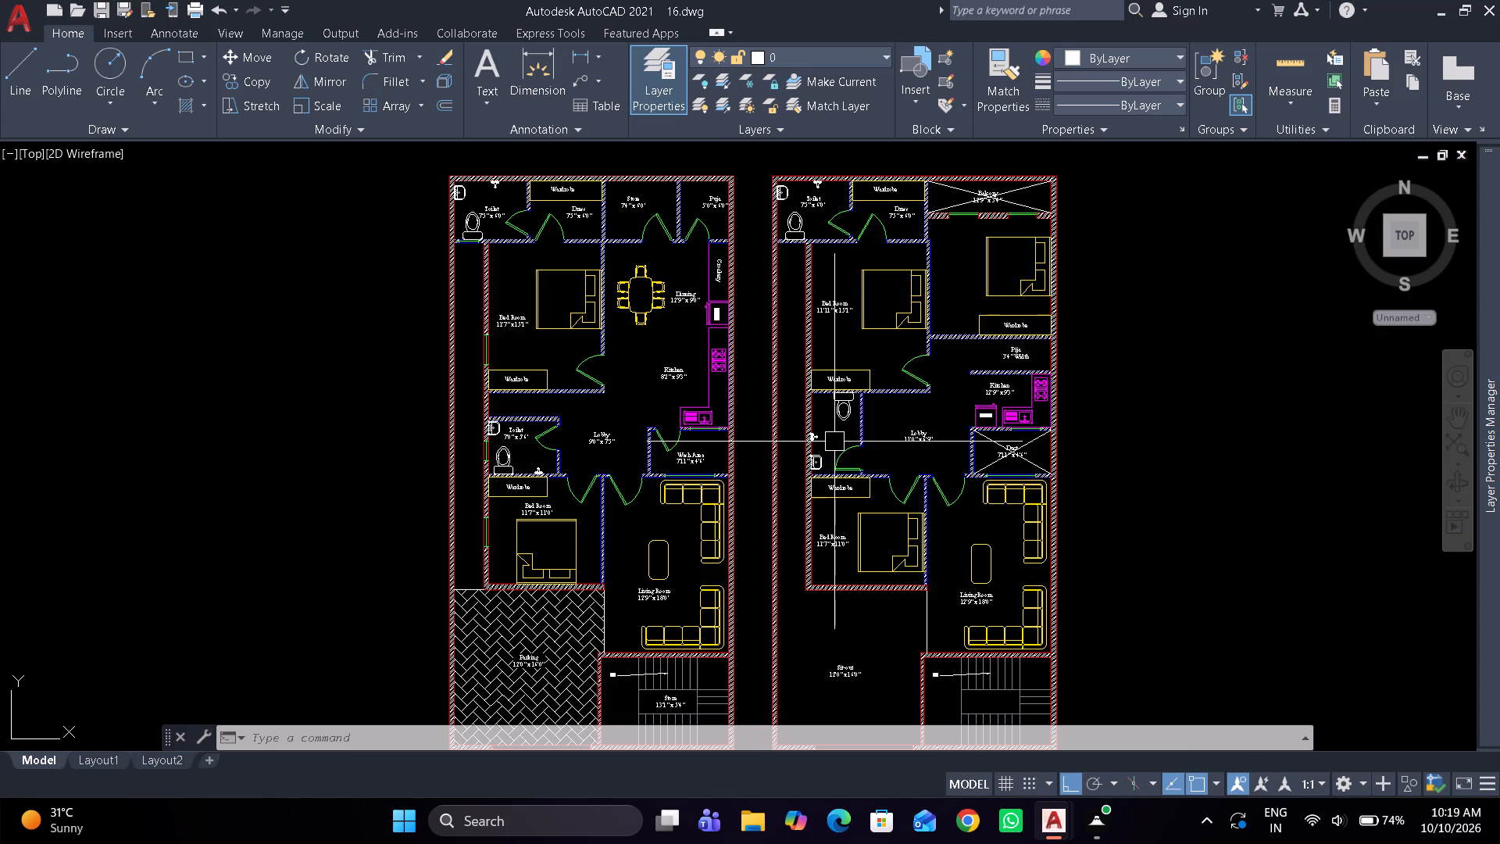
{"action": "middle_click_drag", "start_coordinate": [831, 405], "coordinate": [827, 331]}
{"action": "scroll", "coordinate": [827, 331], "scroll_direction": "down", "scroll_amount": 1}
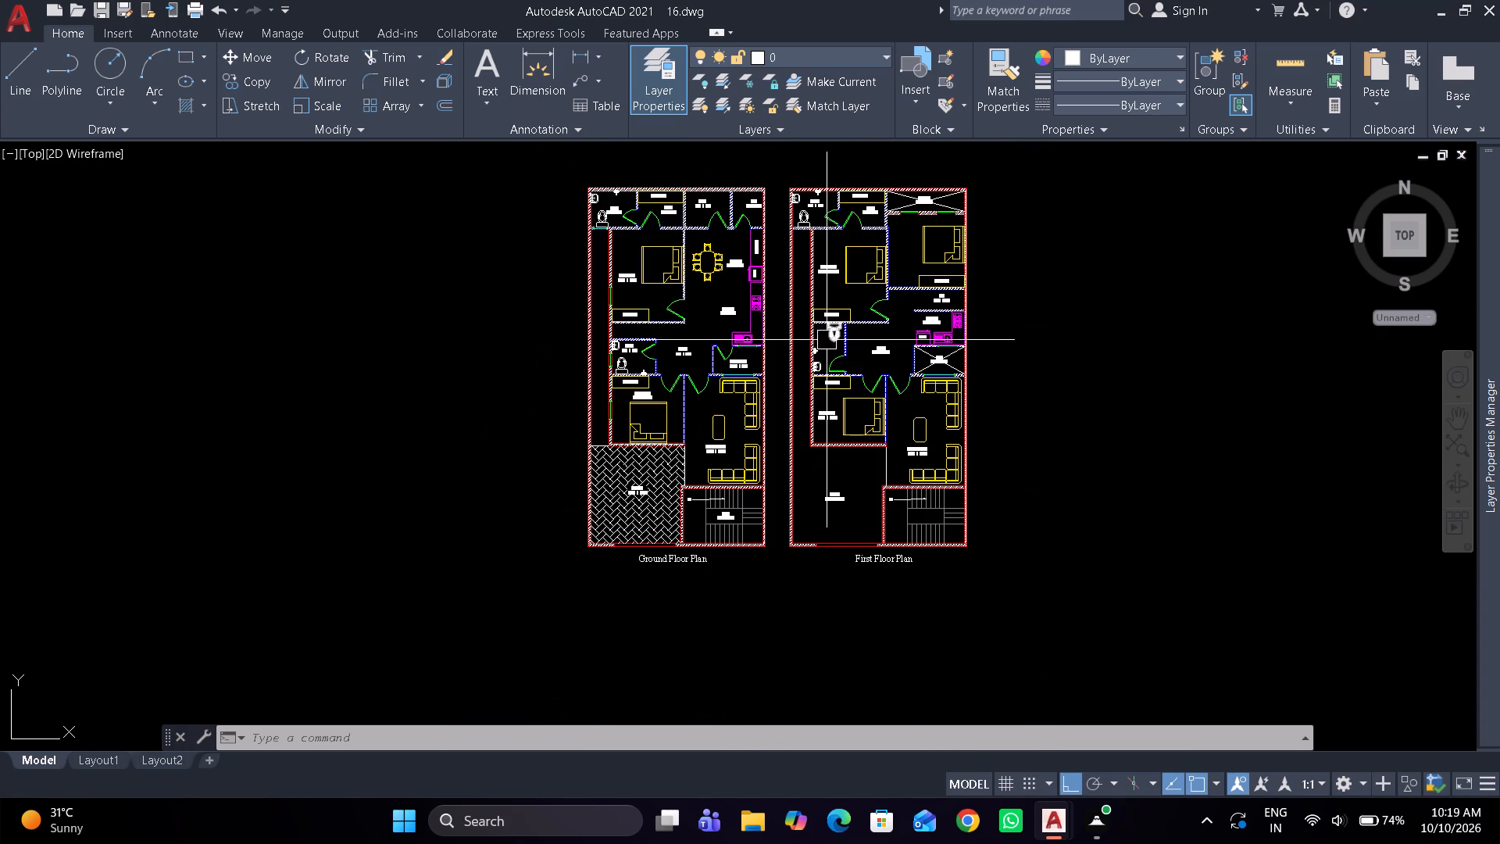
{"action": "middle_click", "coordinate": [827, 340]}
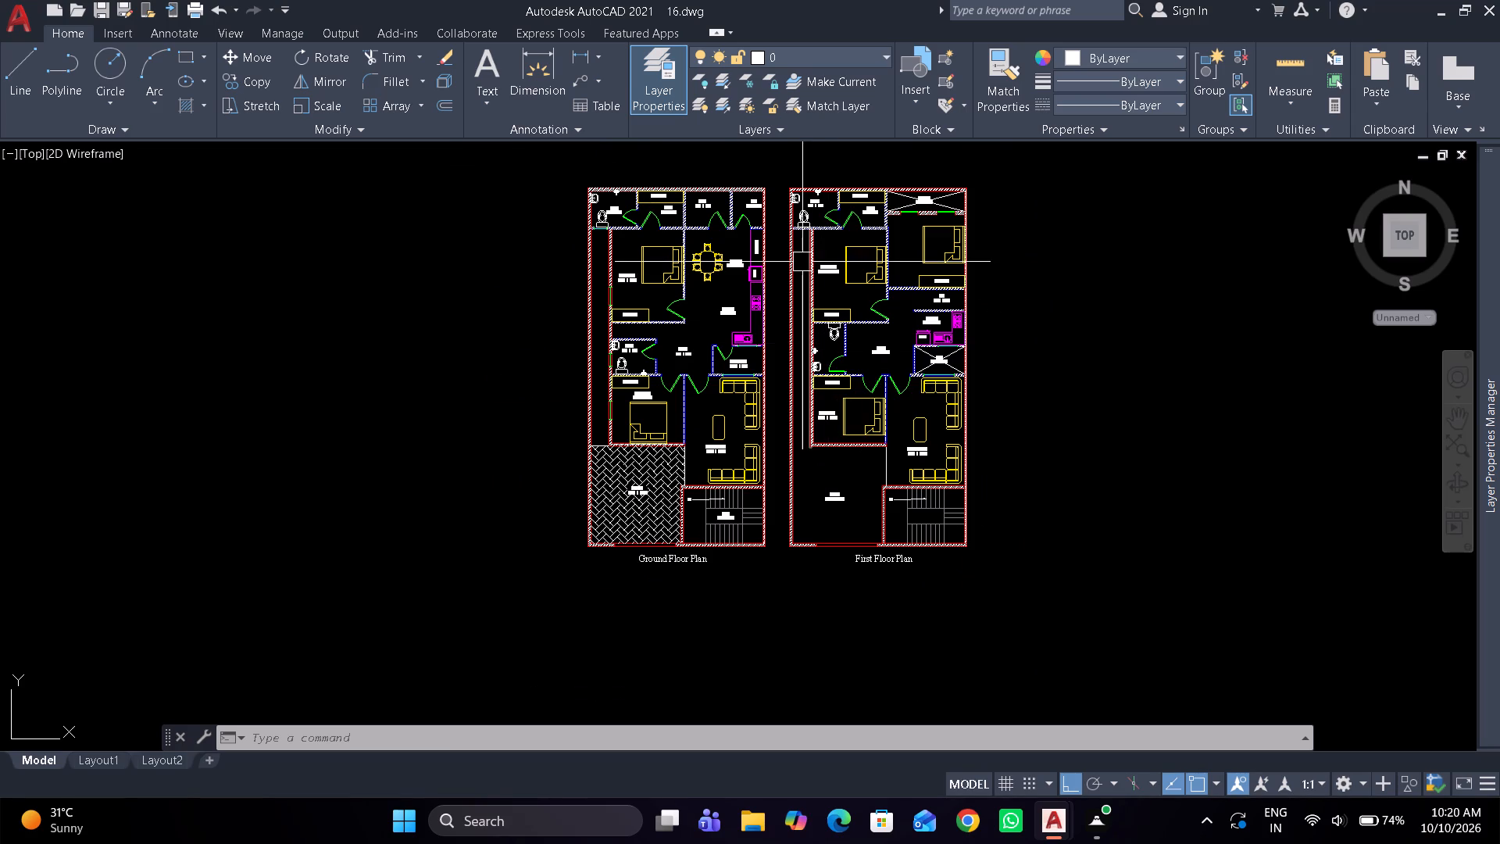
{"action": "scroll", "coordinate": [779, 263], "scroll_direction": "up", "scroll_amount": 1}
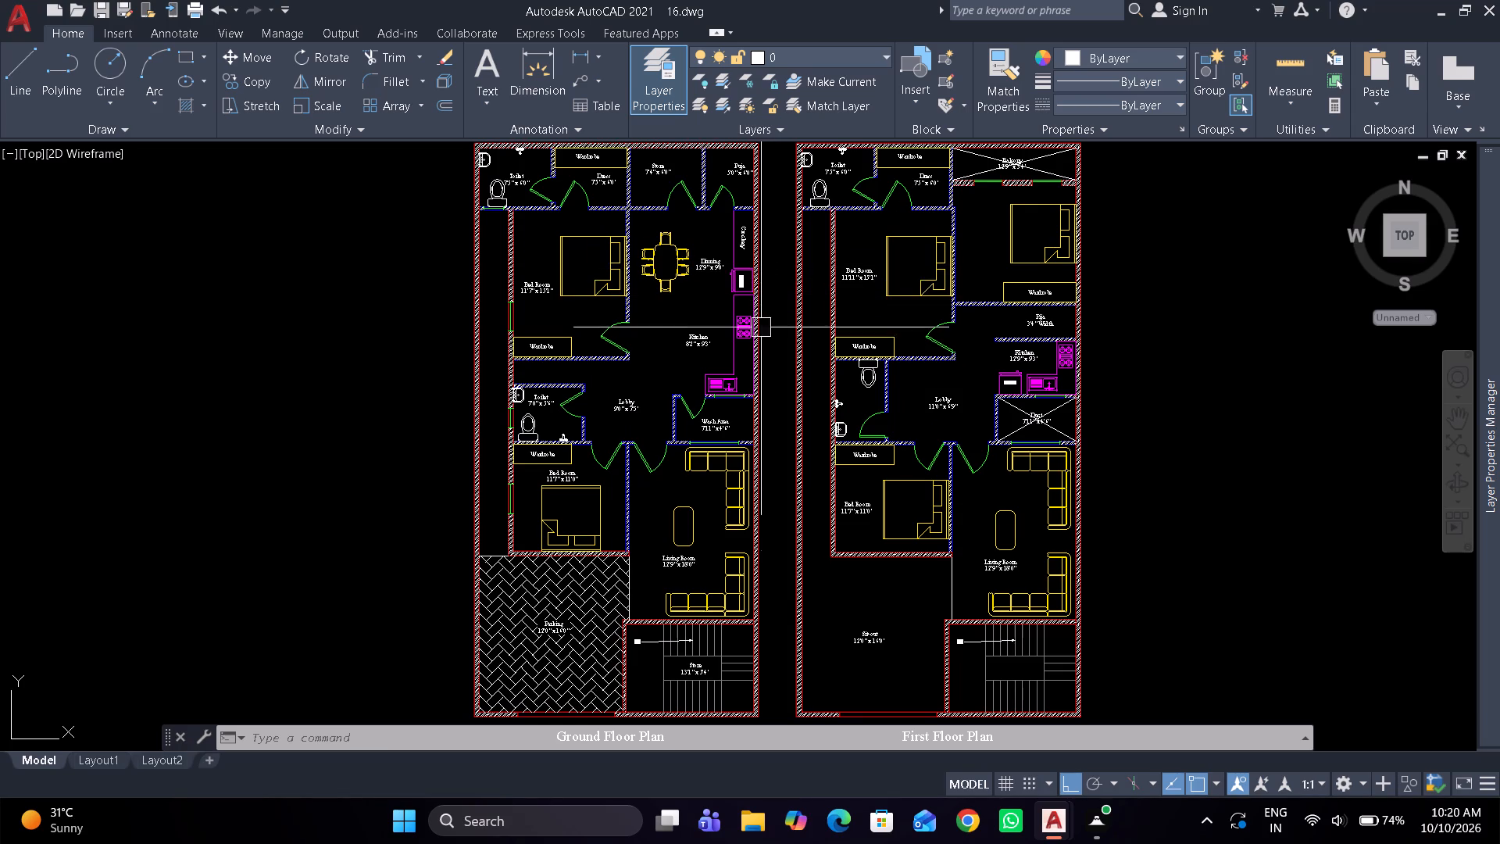
{"action": "middle_click_drag", "start_coordinate": [761, 389], "coordinate": [761, 520]}
{"action": "scroll", "coordinate": [766, 473], "scroll_direction": "up", "scroll_amount": 1}
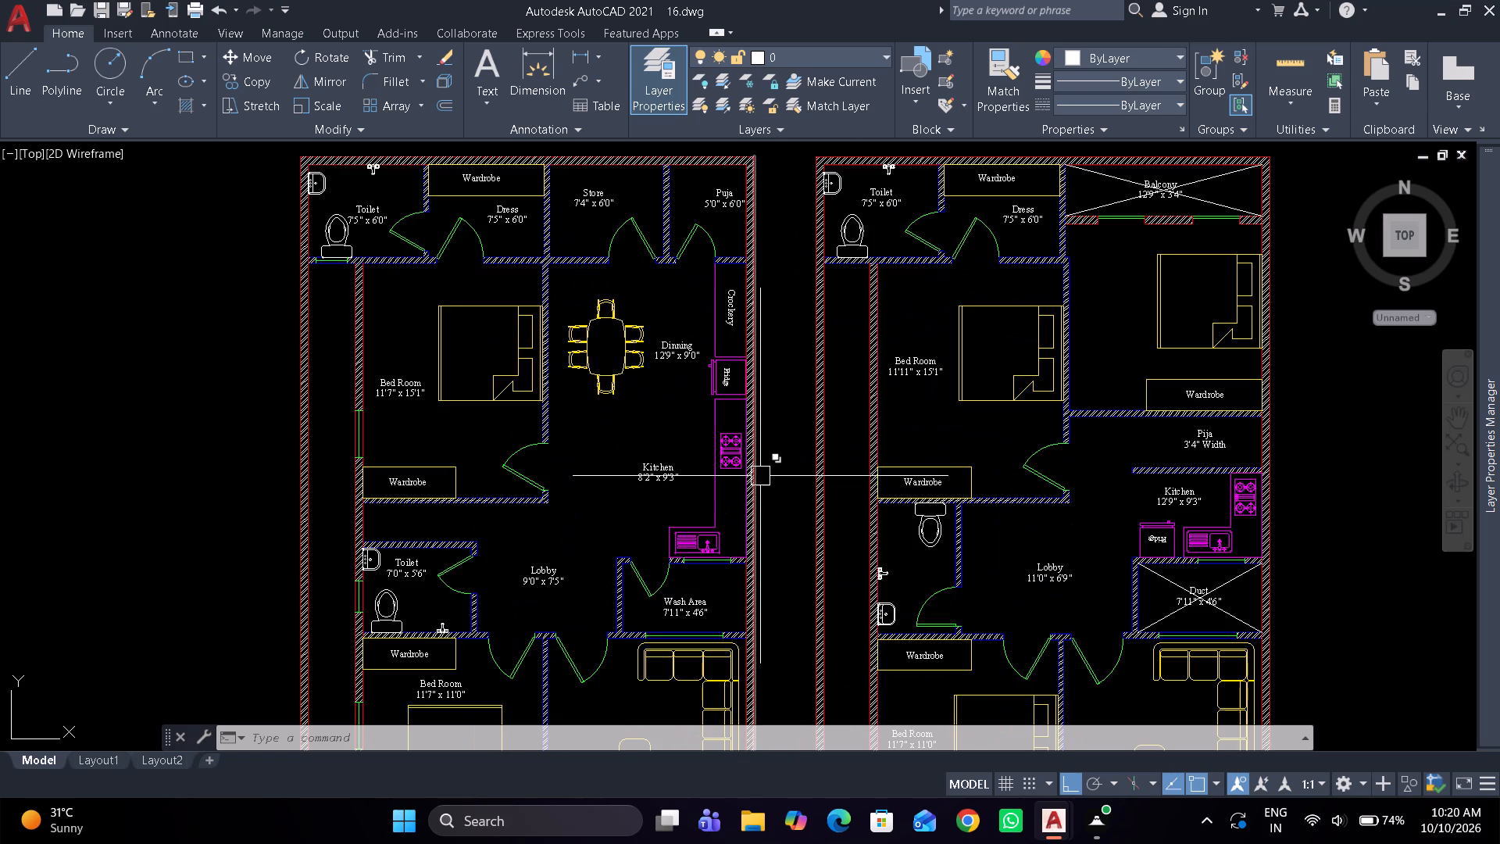
{"action": "scroll", "coordinate": [760, 478], "scroll_direction": "down", "scroll_amount": 1}
{"action": "middle_click_drag", "start_coordinate": [760, 478], "coordinate": [720, 301]}
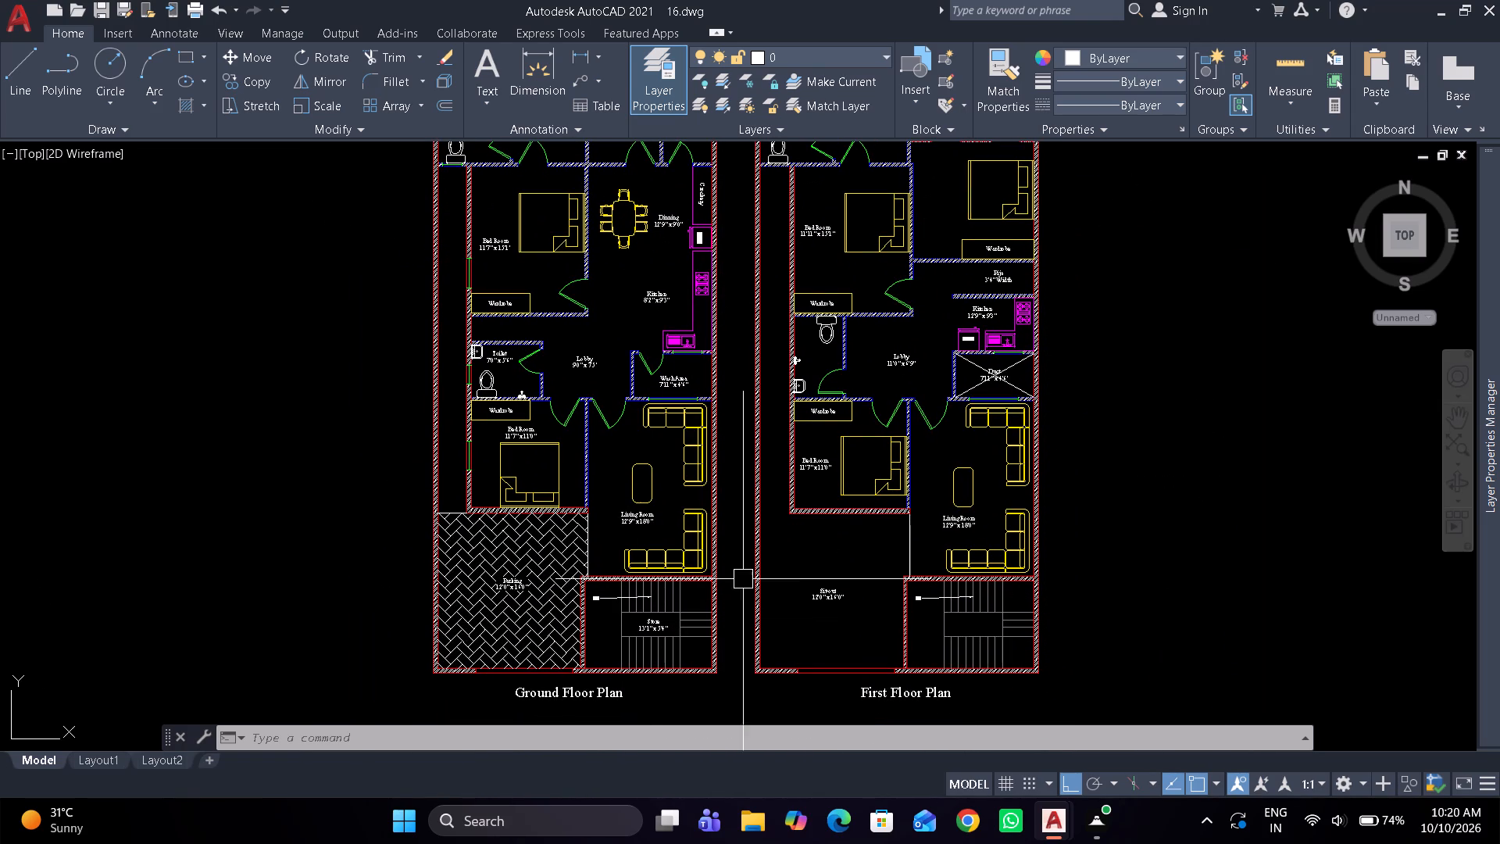
{"action": "middle_click_drag", "start_coordinate": [1230, 565], "coordinate": [1212, 636]}
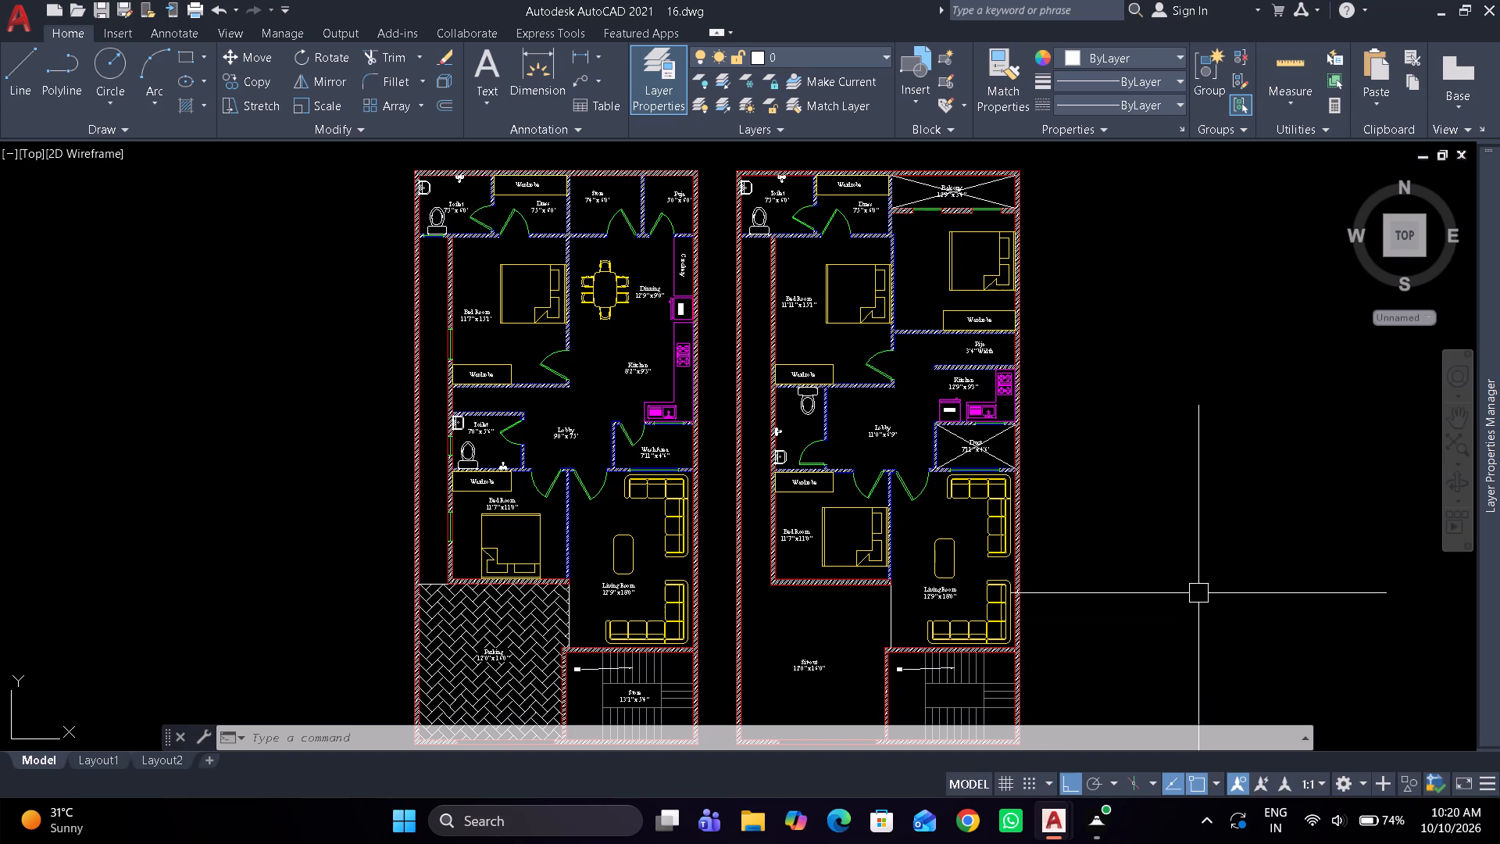
{"action": "middle_click", "coordinate": [1161, 552]}
{"action": "middle_click", "coordinate": [1161, 550]}
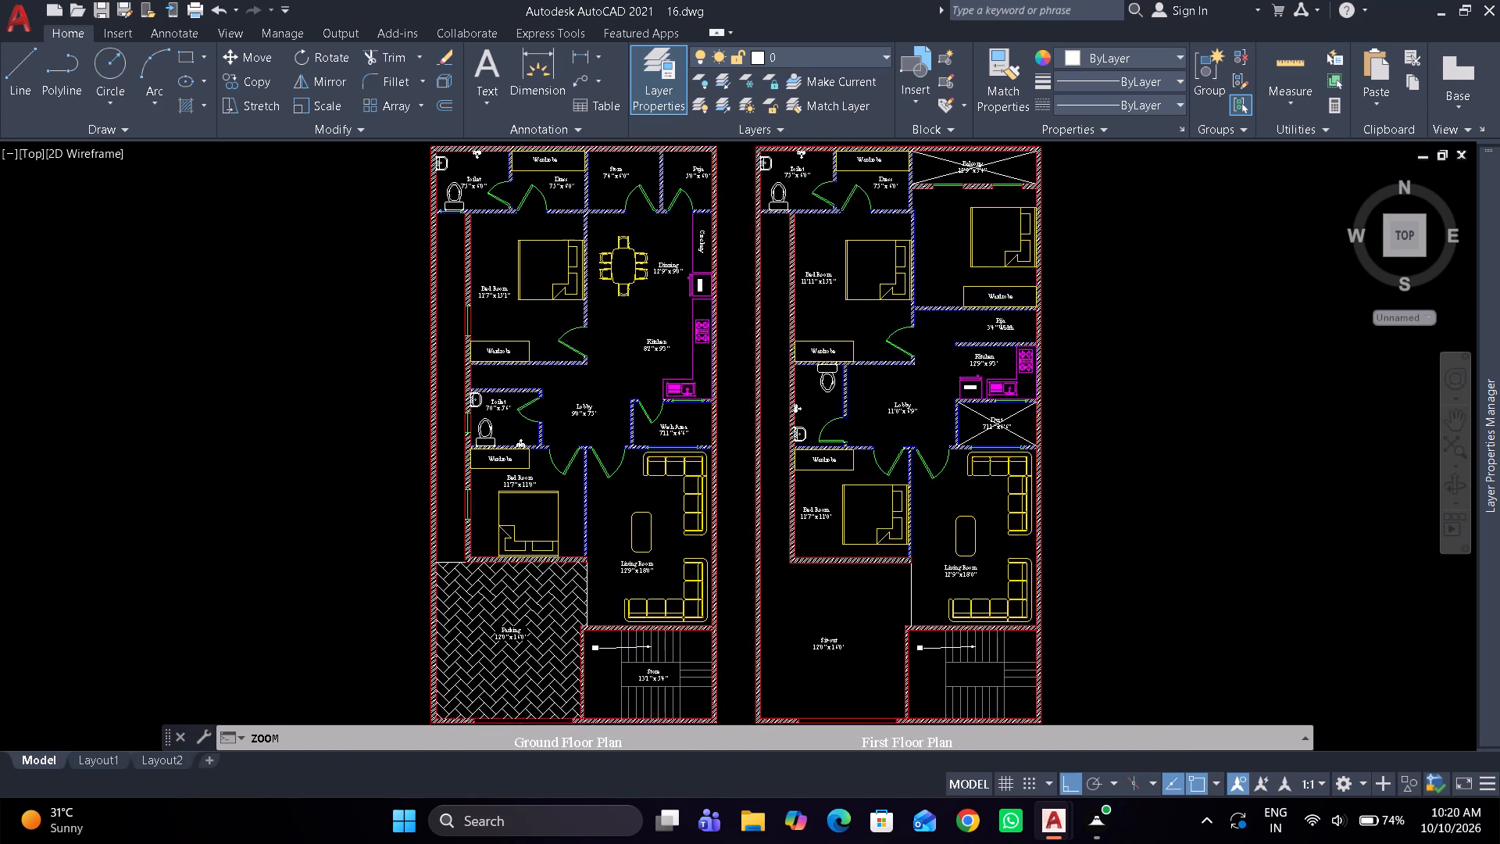
{"action": "left_click", "coordinate": [1055, 826]}
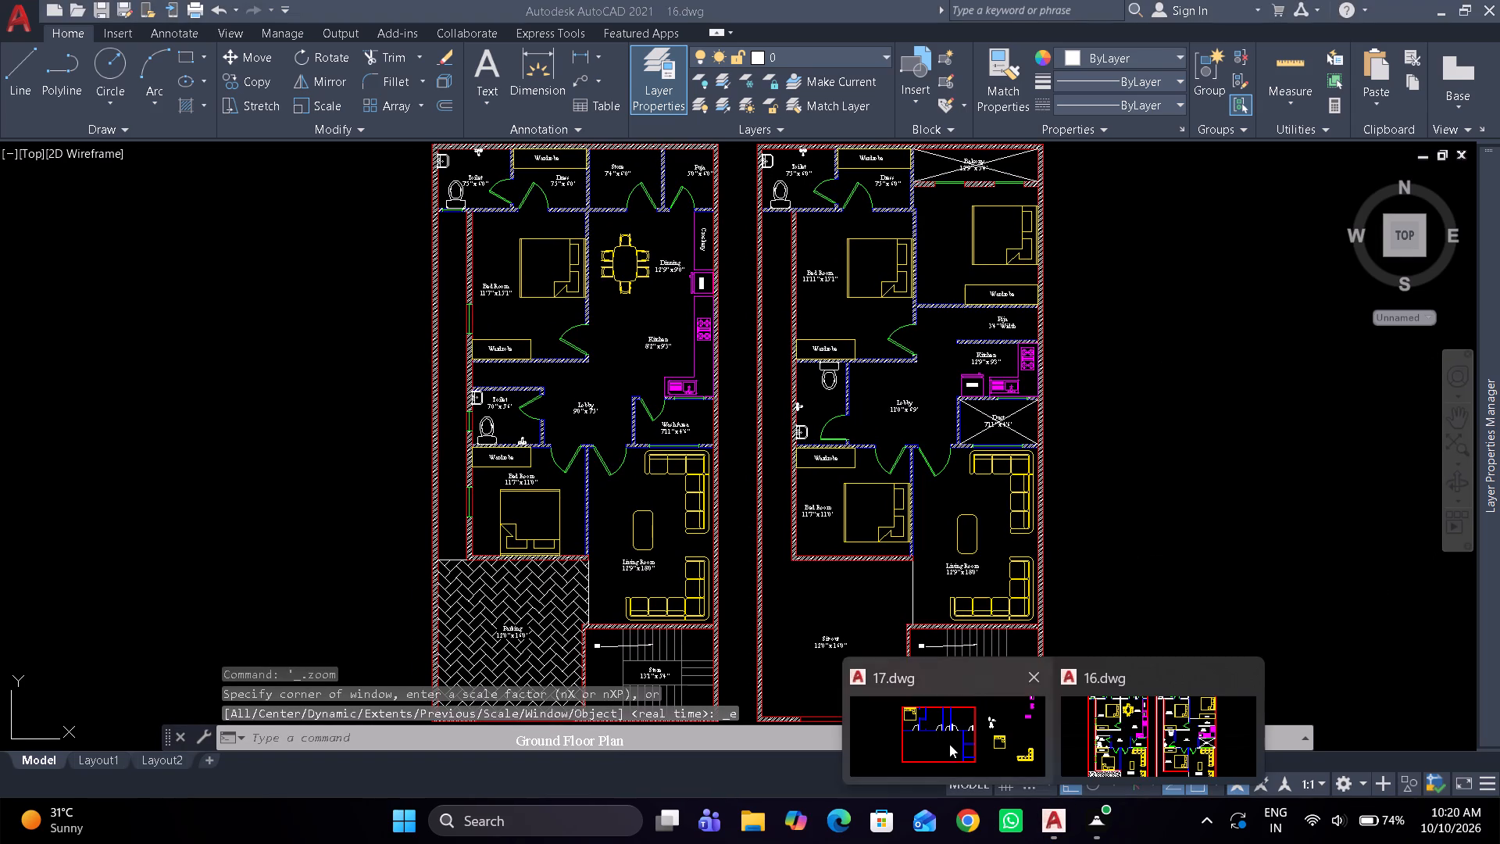
{"action": "left_click", "coordinate": [949, 743]}
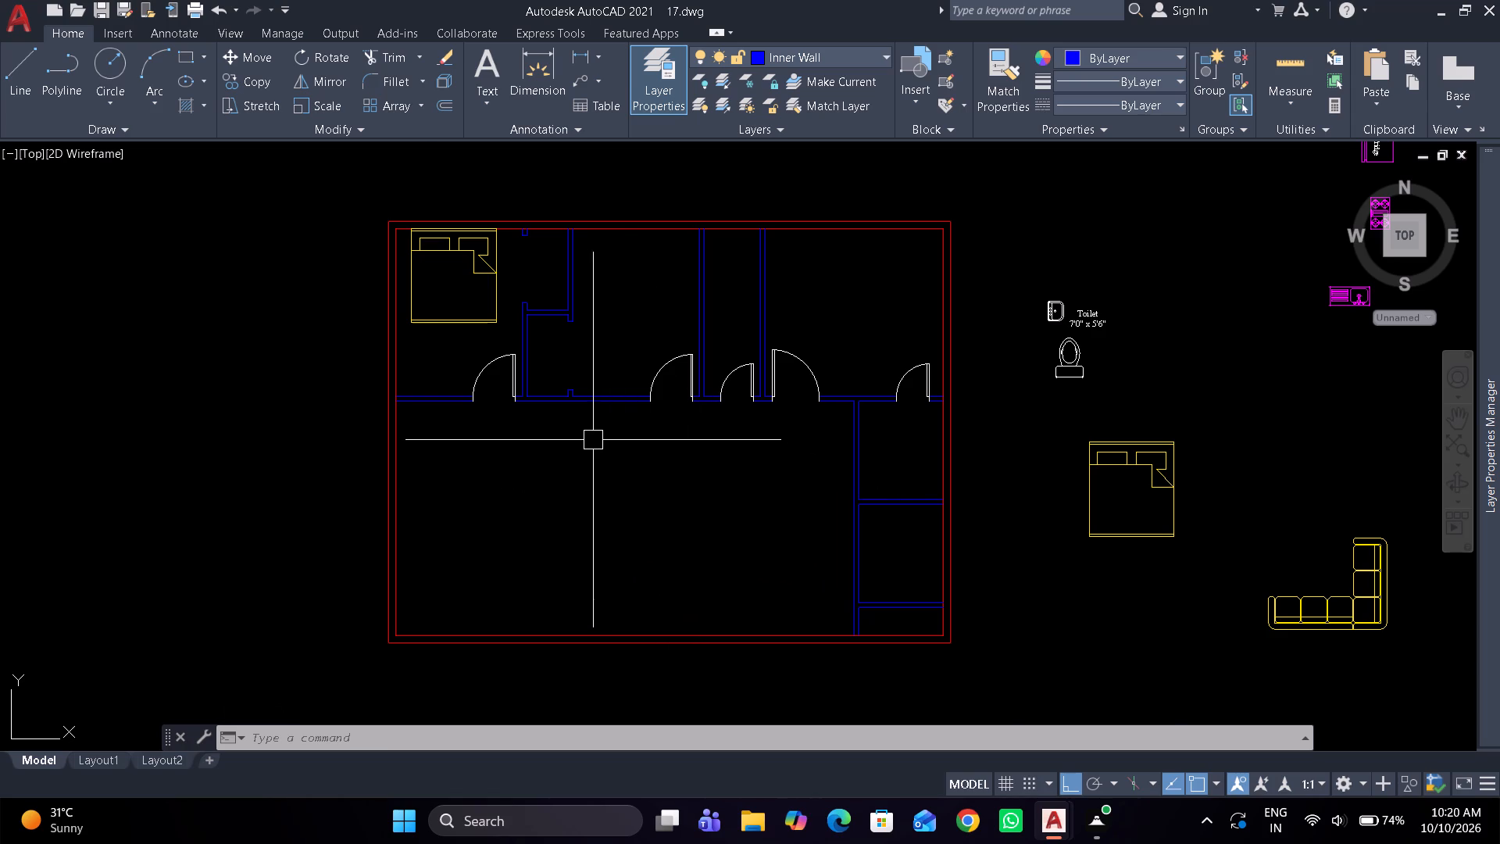
Rotate the L-shaped sofa outside the plan by 270° so its corner suits the living area's lower-left corner.
{"action": "scroll", "coordinate": [589, 435], "scroll_direction": "up", "scroll_amount": 1}
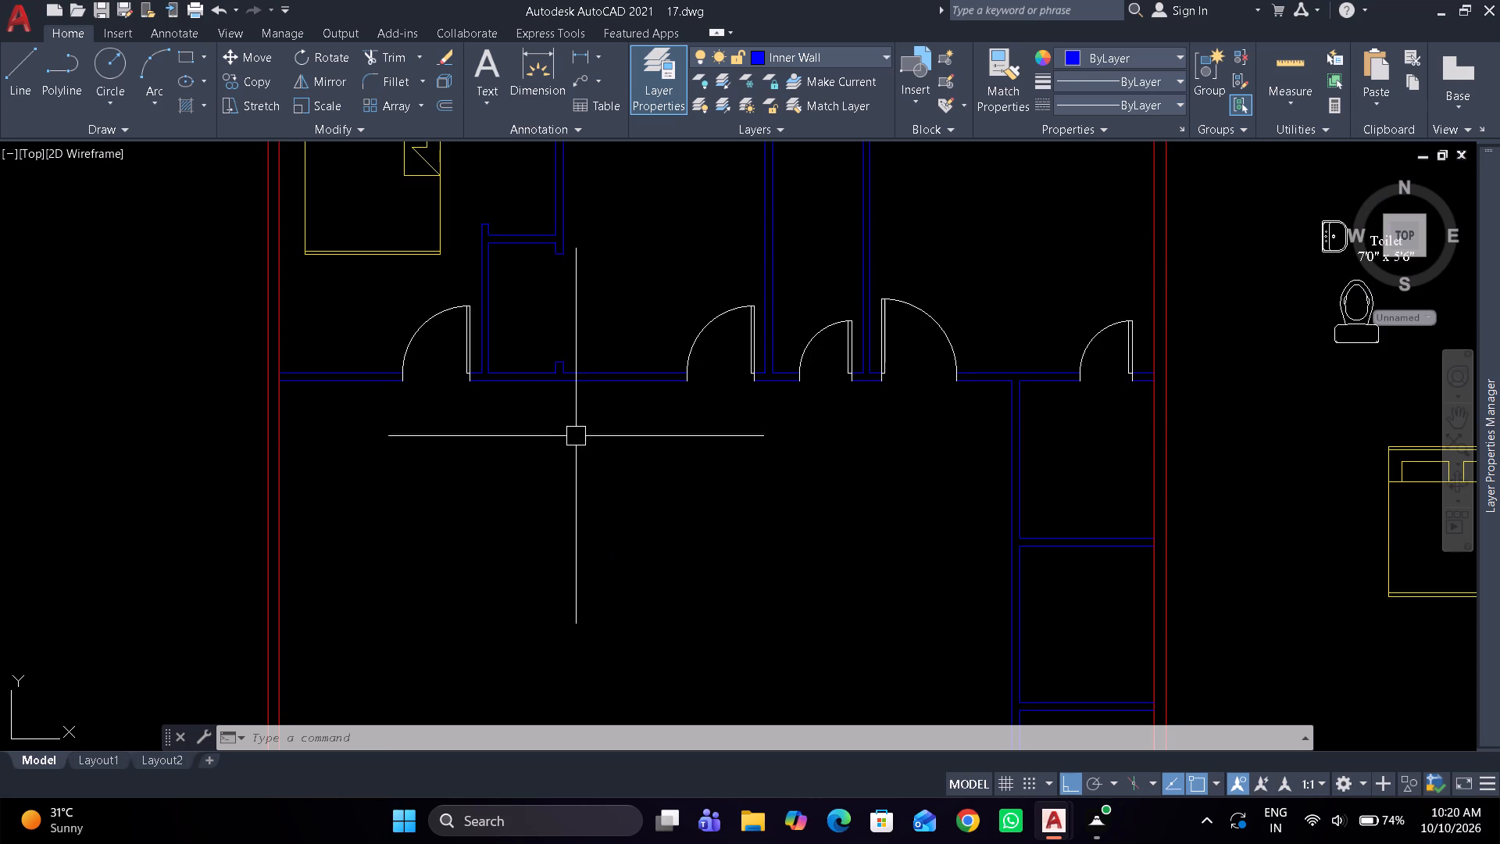
{"action": "scroll", "coordinate": [627, 463], "scroll_direction": "down", "scroll_amount": 1}
{"action": "middle_click_drag", "start_coordinate": [639, 469], "coordinate": [634, 452]}
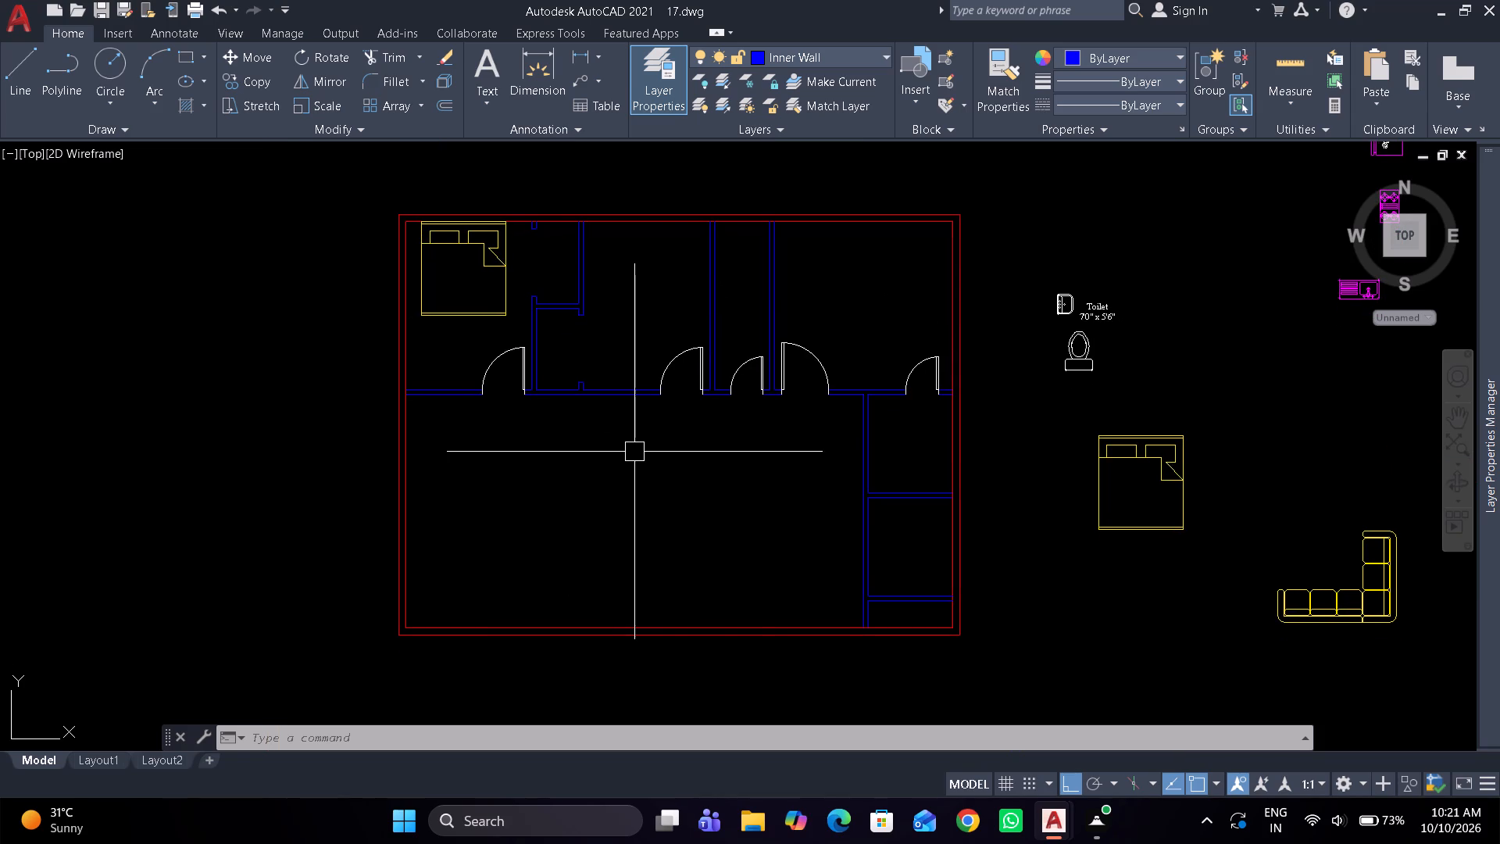
{"action": "left_click", "coordinate": [1335, 609]}
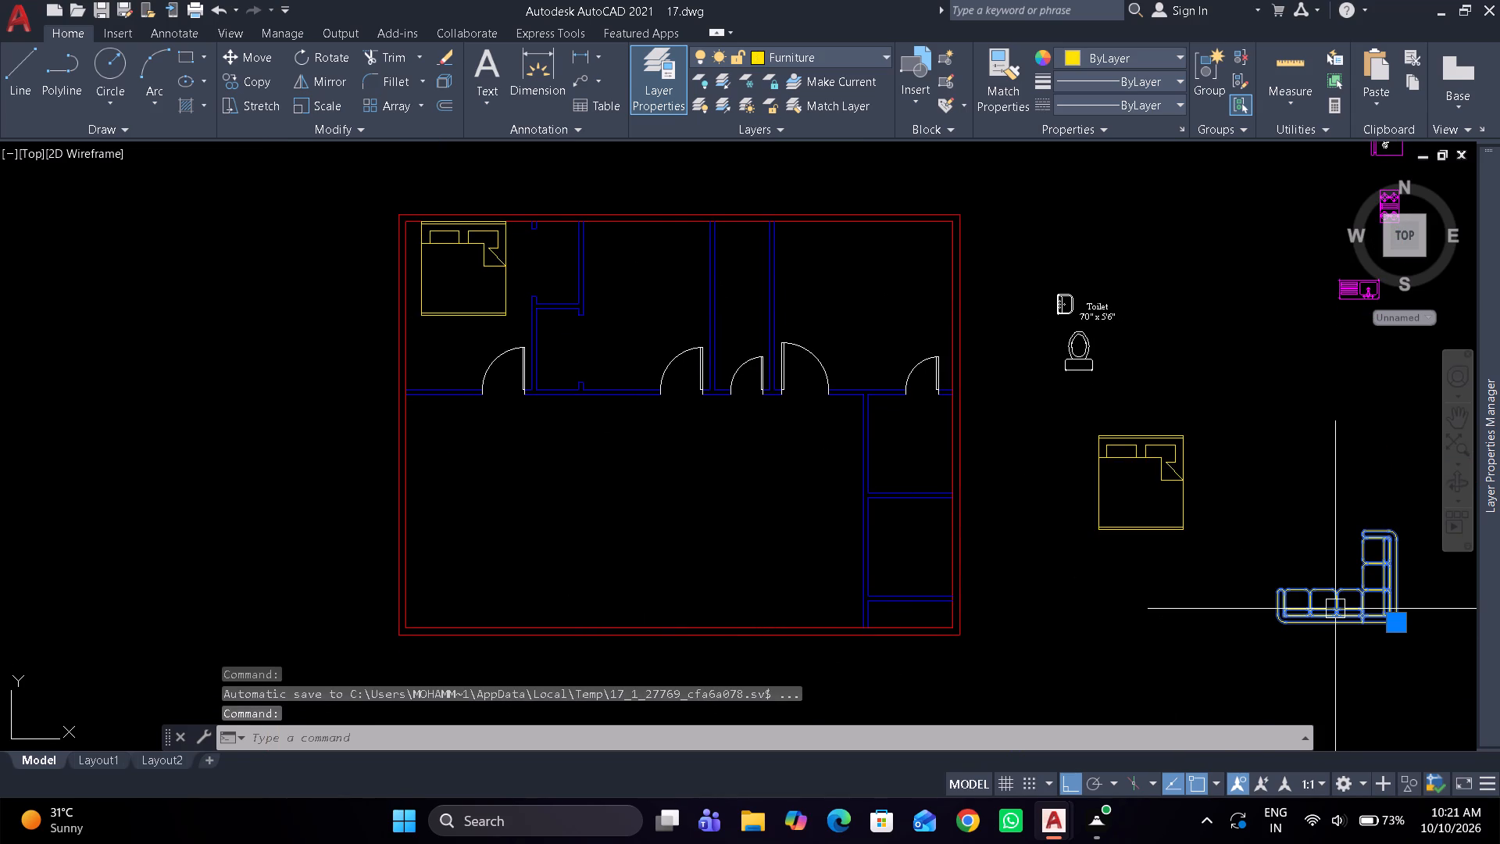
{"action": "type", "text": "ro"}
{"action": "key", "text": "space"}
{"action": "left_click", "coordinate": [1351, 581]}
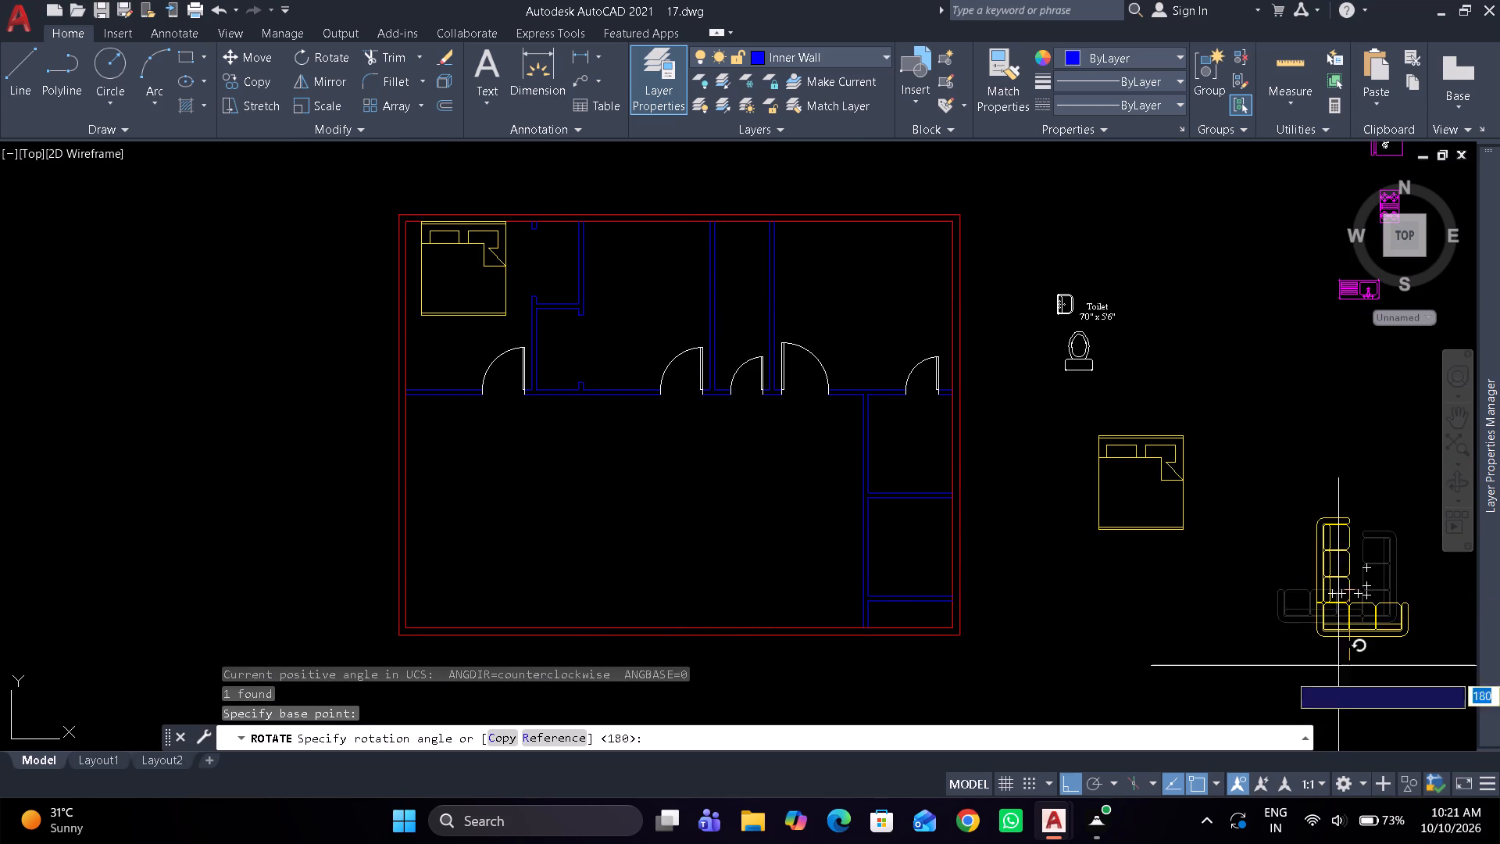
{"action": "left_click", "coordinate": [1324, 688]}
Move the rotated L-shaped sofa into the large living area, close to the left exterior wall.
{"action": "left_click", "coordinate": [1327, 622]}
{"action": "left_click", "coordinate": [1320, 635]}
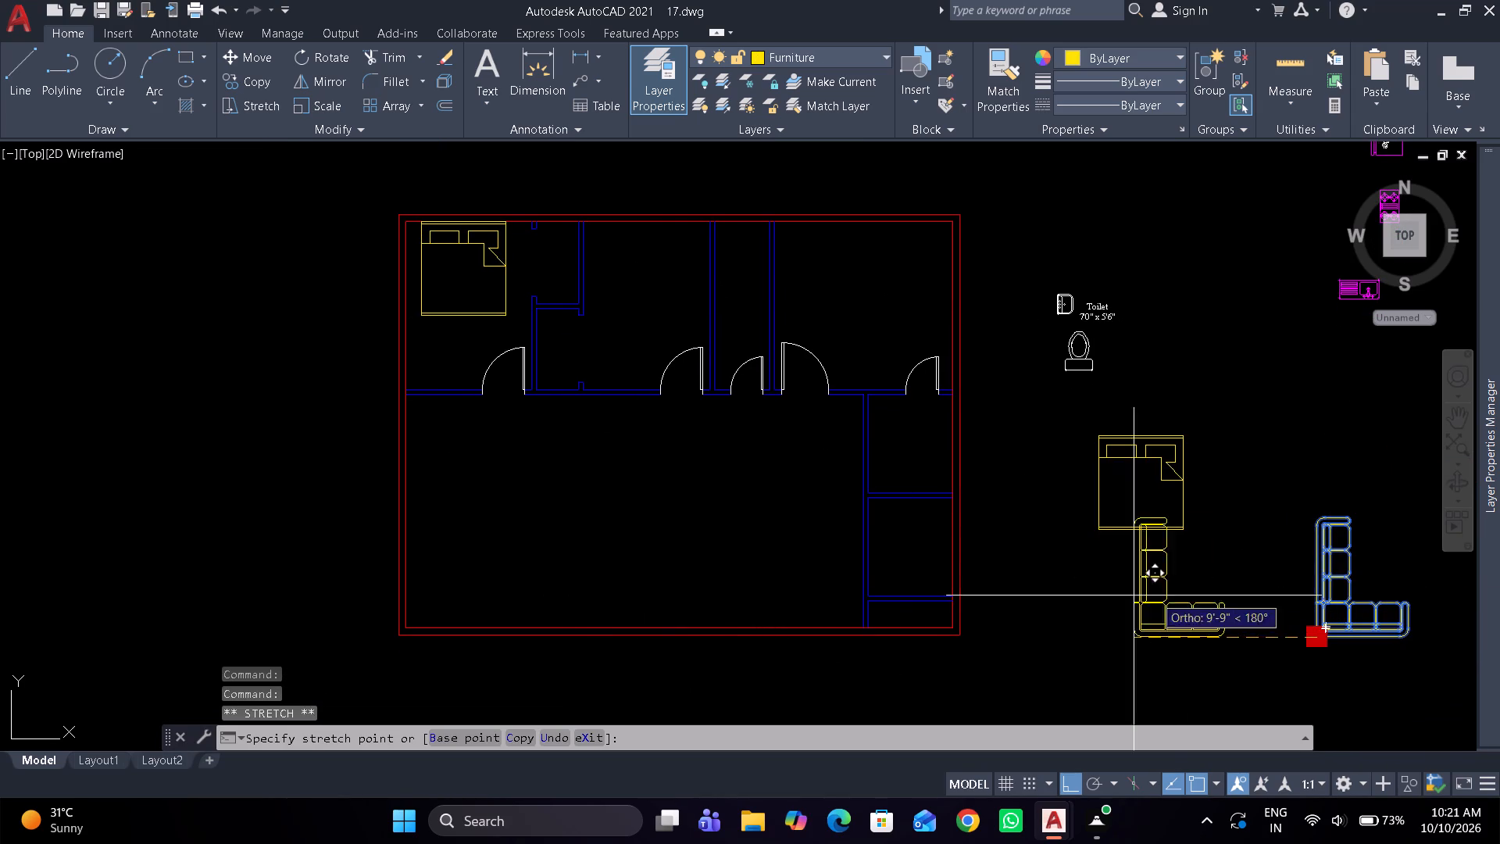
{"action": "left_click", "coordinate": [581, 543]}
{"action": "left_click_drag", "start_coordinate": [581, 576], "coordinate": [463, 524]}
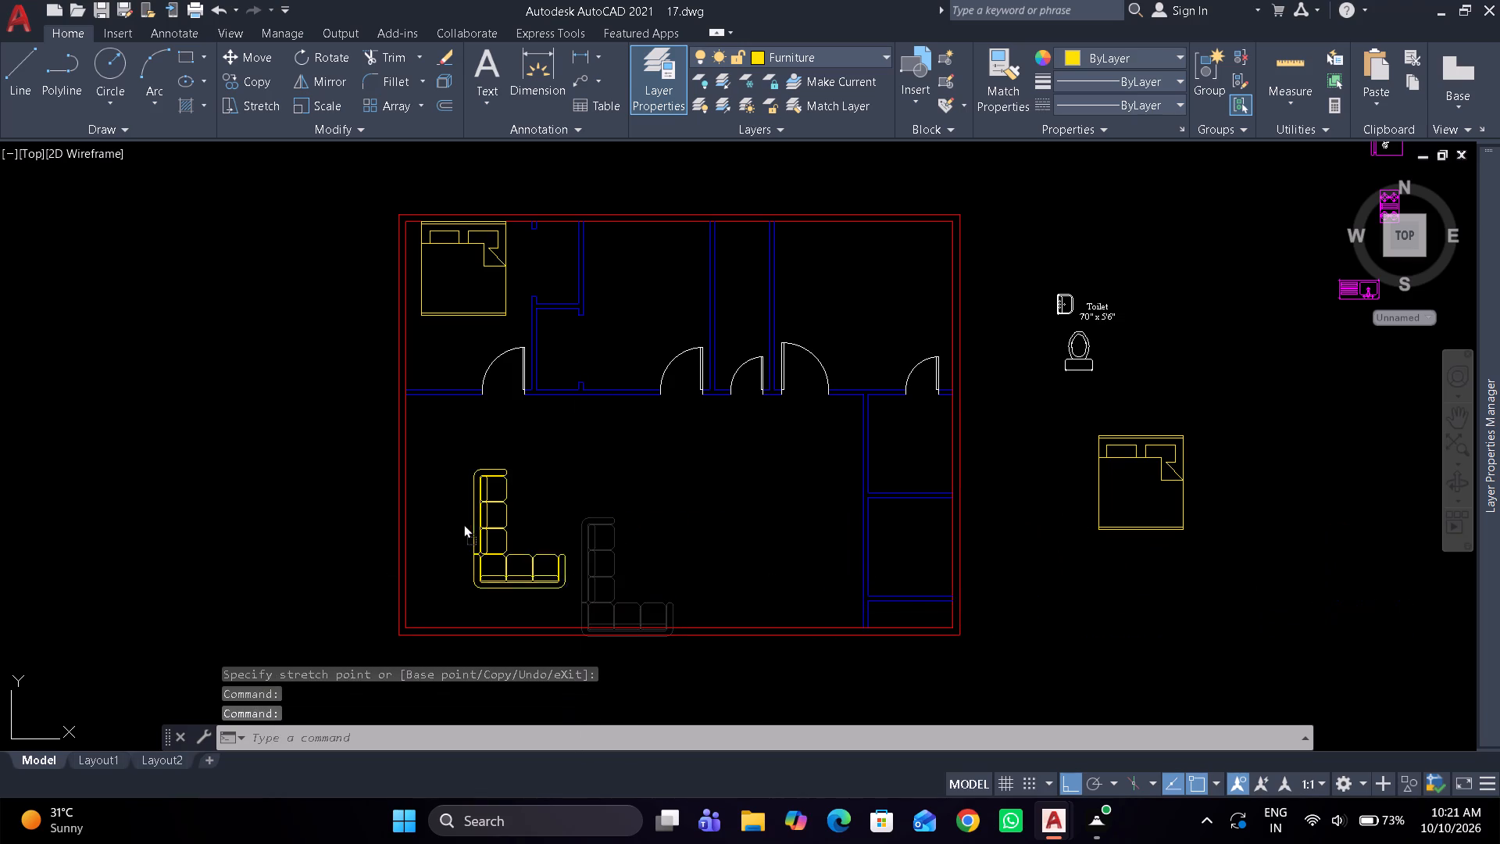
{"action": "left_click_drag", "start_coordinate": [463, 524], "coordinate": [419, 534]}
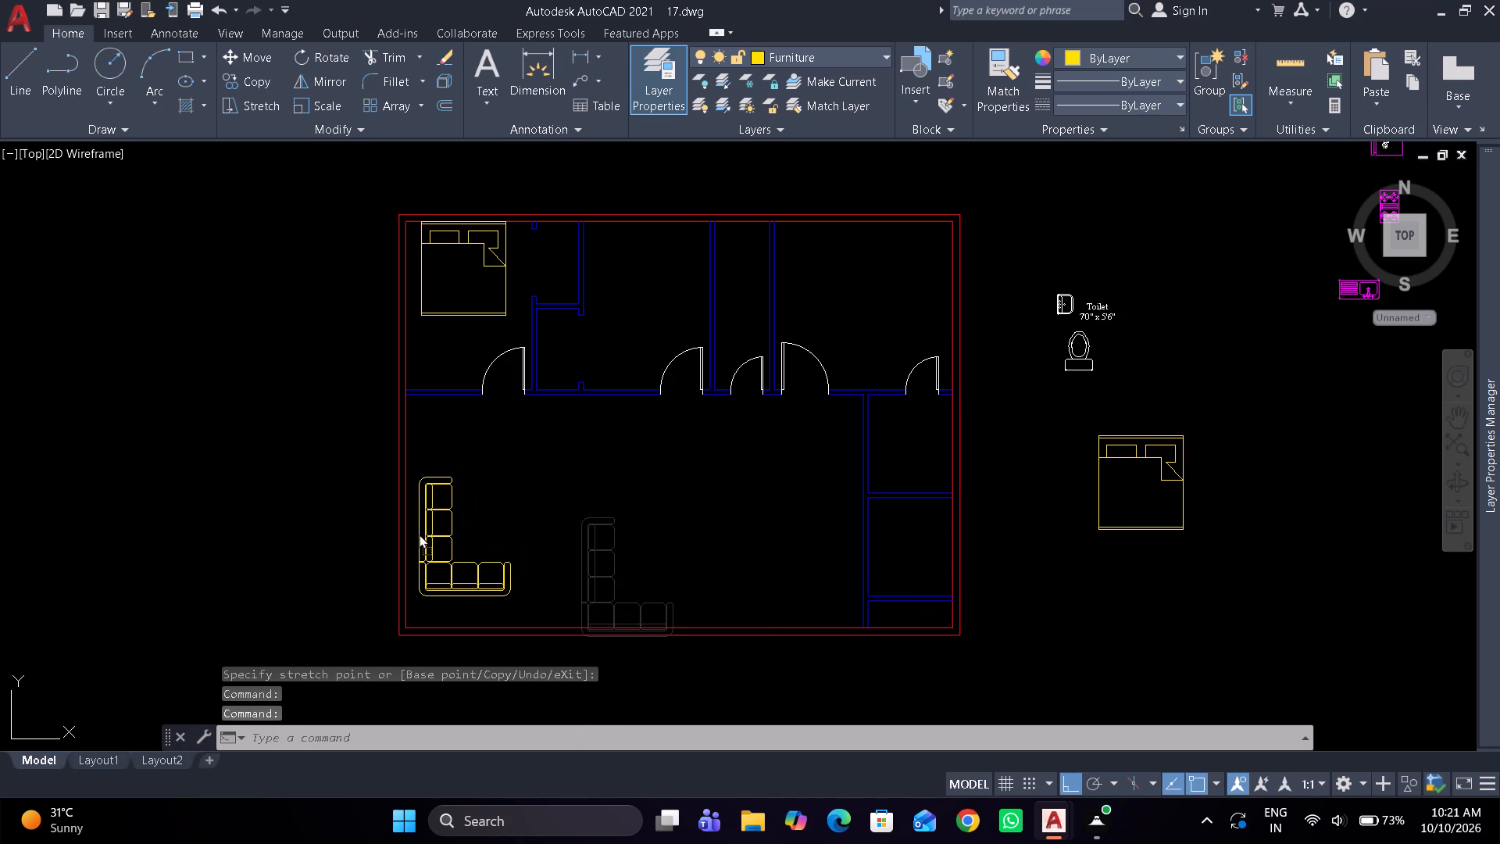
{"action": "left_click_drag", "start_coordinate": [419, 534], "coordinate": [416, 514]}
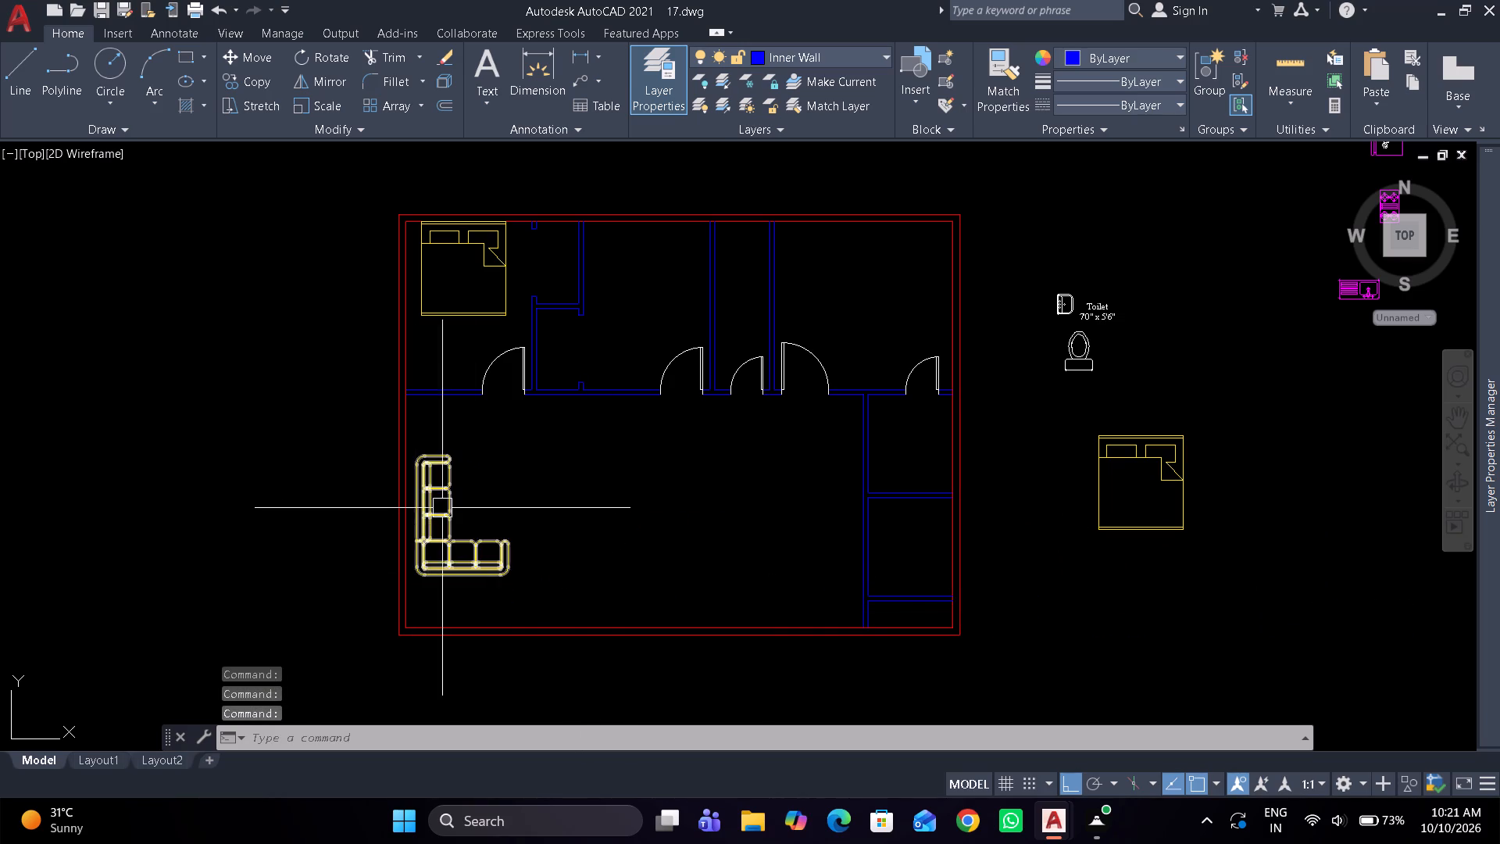
Copy the first bedroom's bed into the second bedroom, from the exterior wall's inner corner to the closet partition's corner.
{"action": "left_click", "coordinate": [451, 249]}
{"action": "type", "text": "co"}
{"action": "key", "text": "space"}
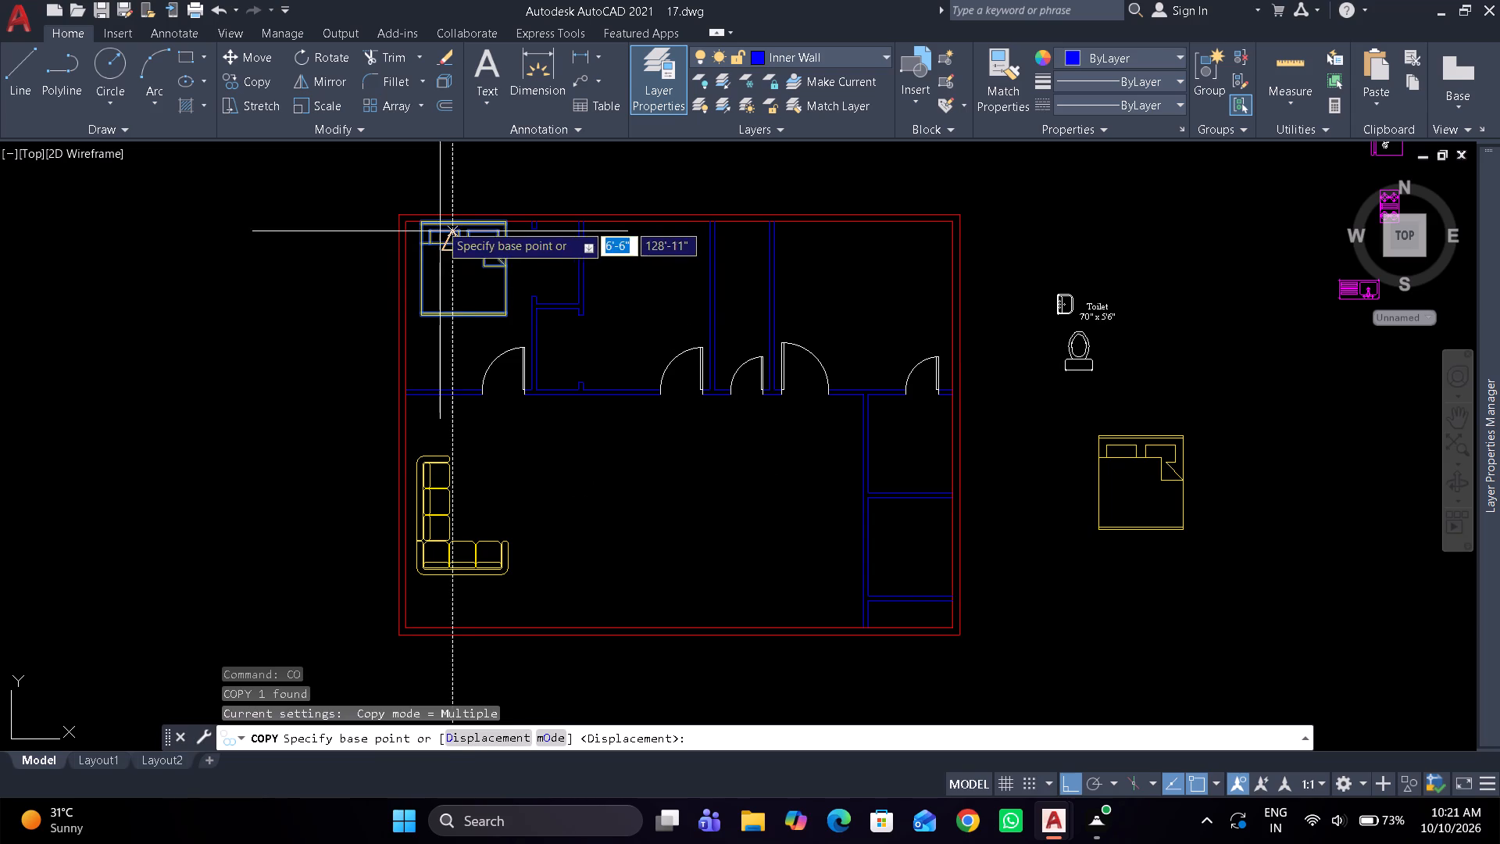
{"action": "scroll", "coordinate": [437, 218], "scroll_direction": "up", "scroll_amount": 3}
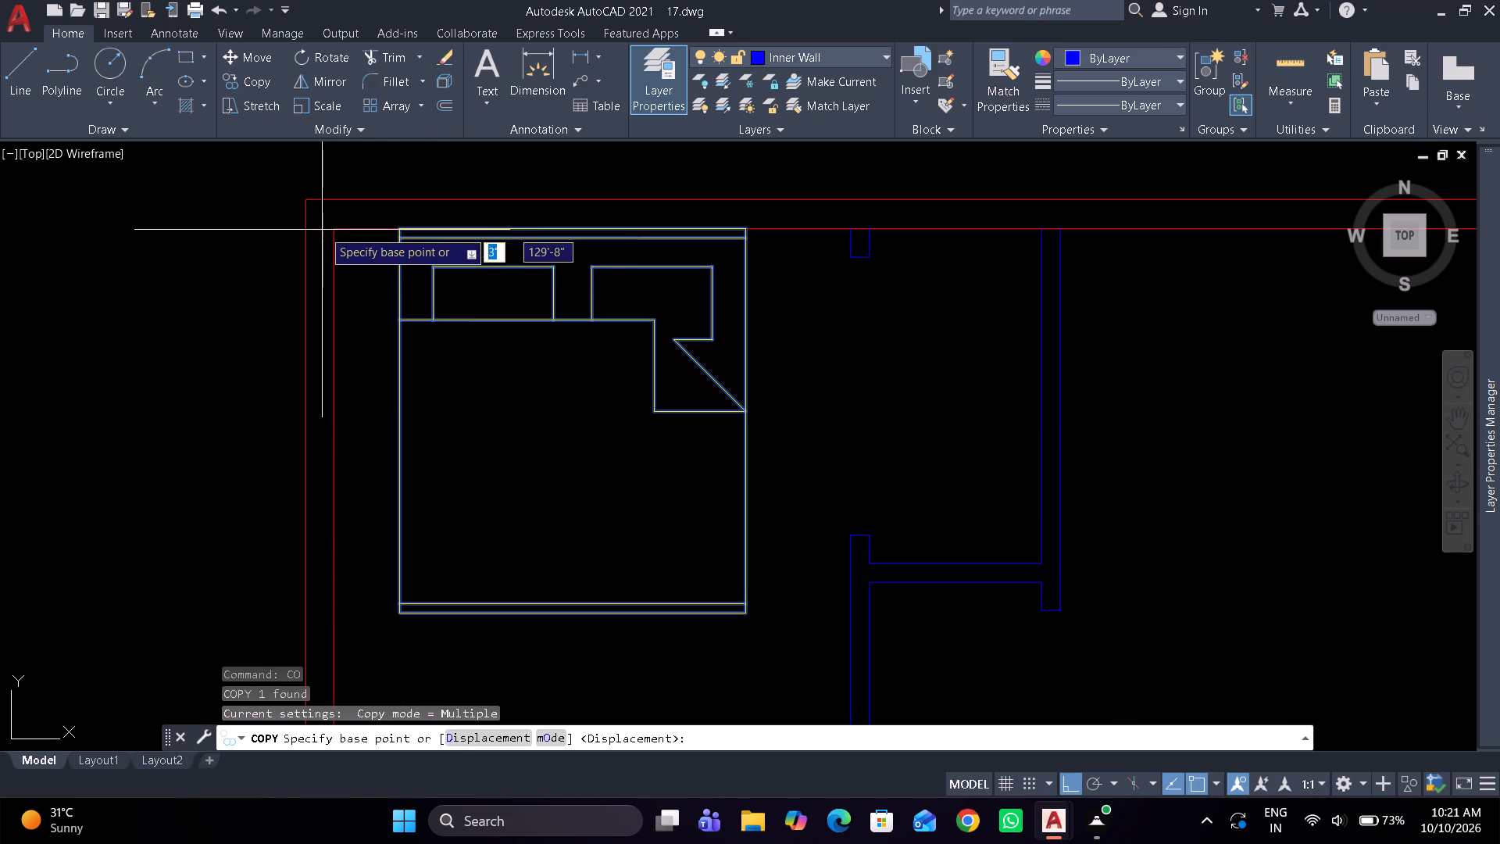
{"action": "left_click", "coordinate": [327, 227]}
{"action": "scroll", "coordinate": [1042, 245], "scroll_direction": "down", "scroll_amount": 1}
{"action": "middle_click_drag", "start_coordinate": [897, 231], "coordinate": [744, 237]}
{"action": "scroll", "coordinate": [807, 242], "scroll_direction": "up", "scroll_amount": 2}
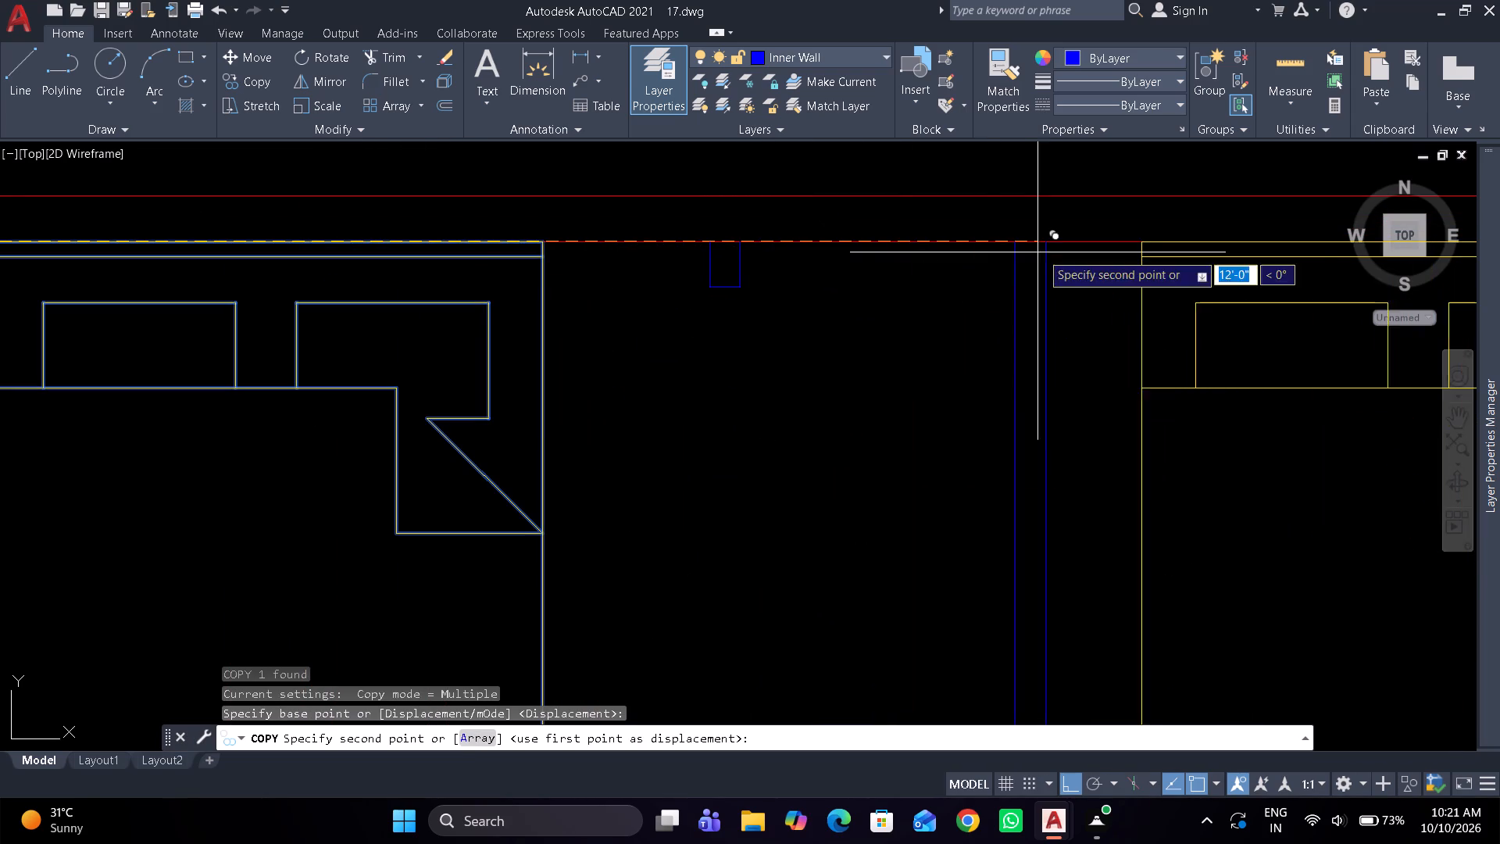
{"action": "left_click", "coordinate": [1059, 241]}
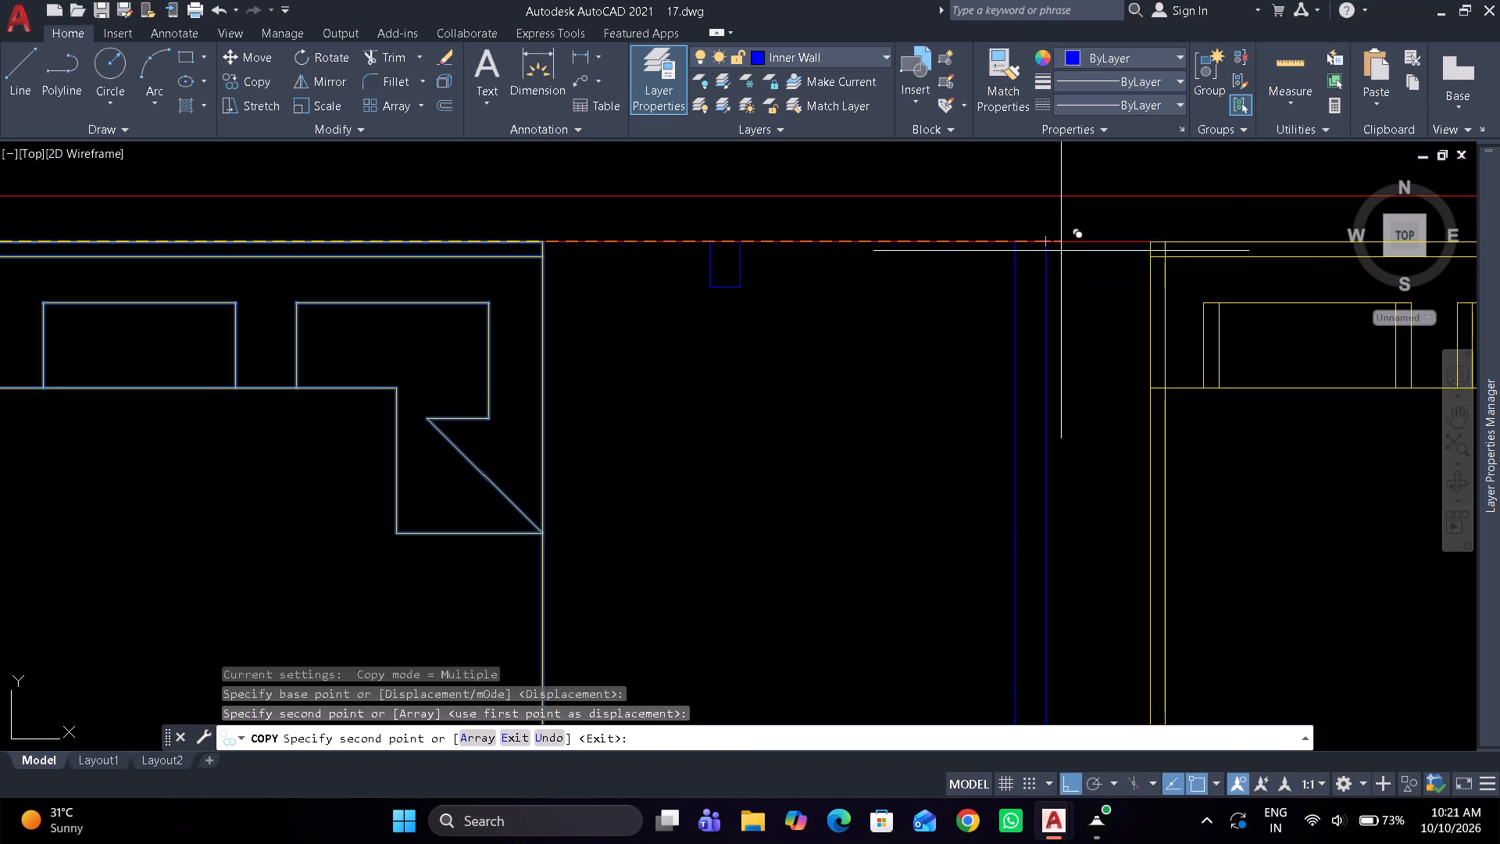
{"action": "key", "text": "space"}
Rotate the toilet fixture outside the plan by 270° about its tank's back midpoint so the bowl faces right.
{"action": "scroll", "coordinate": [1062, 295], "scroll_direction": "down", "scroll_amount": 4}
{"action": "middle_click_drag", "start_coordinate": [973, 273], "coordinate": [698, 245]}
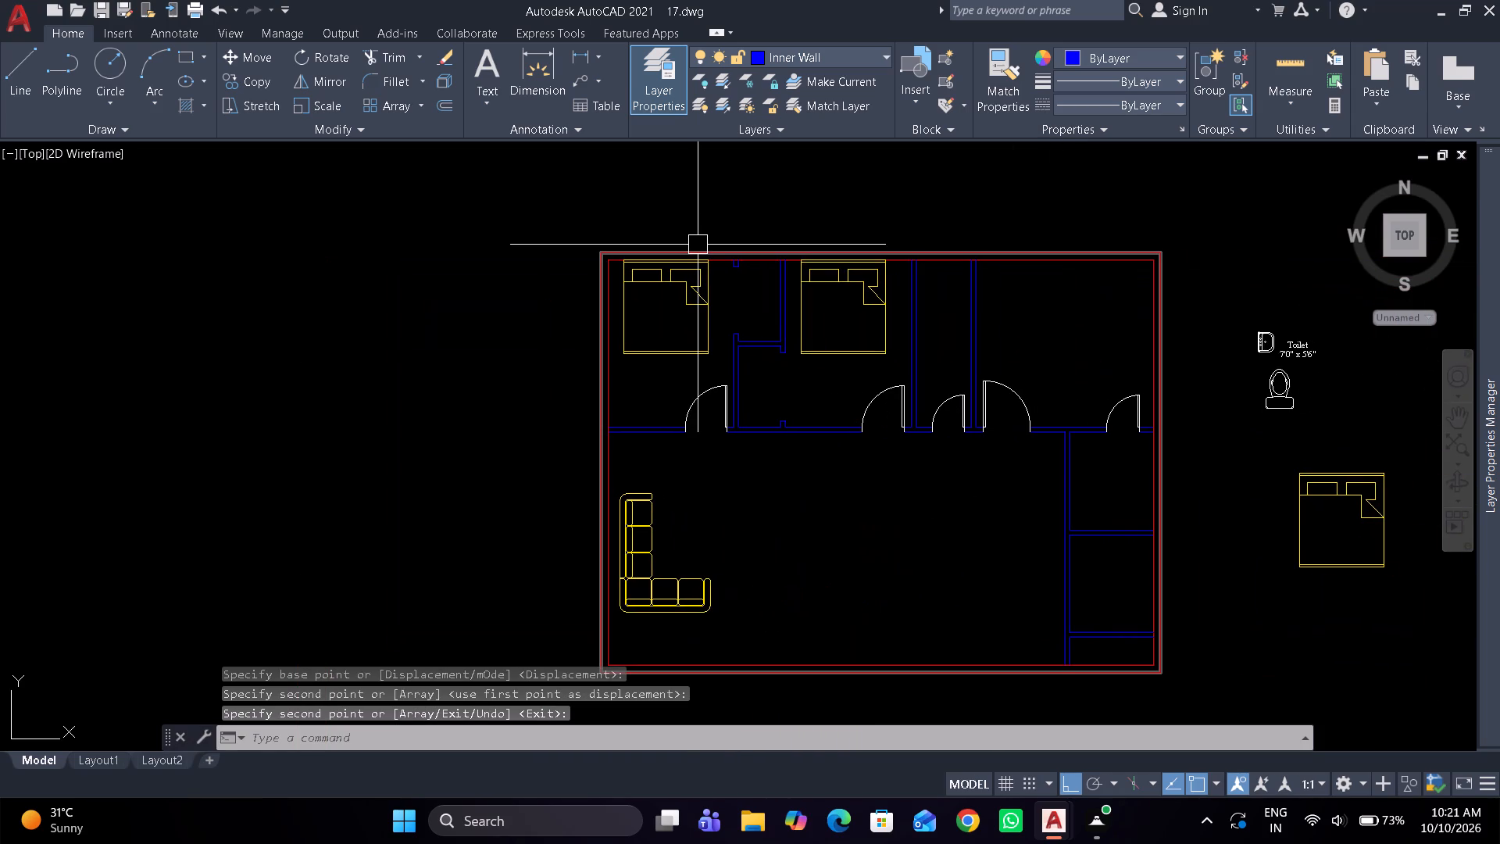
{"action": "middle_click_drag", "start_coordinate": [970, 327], "coordinate": [843, 313]}
{"action": "scroll", "coordinate": [1107, 345], "scroll_direction": "up", "scroll_amount": 2}
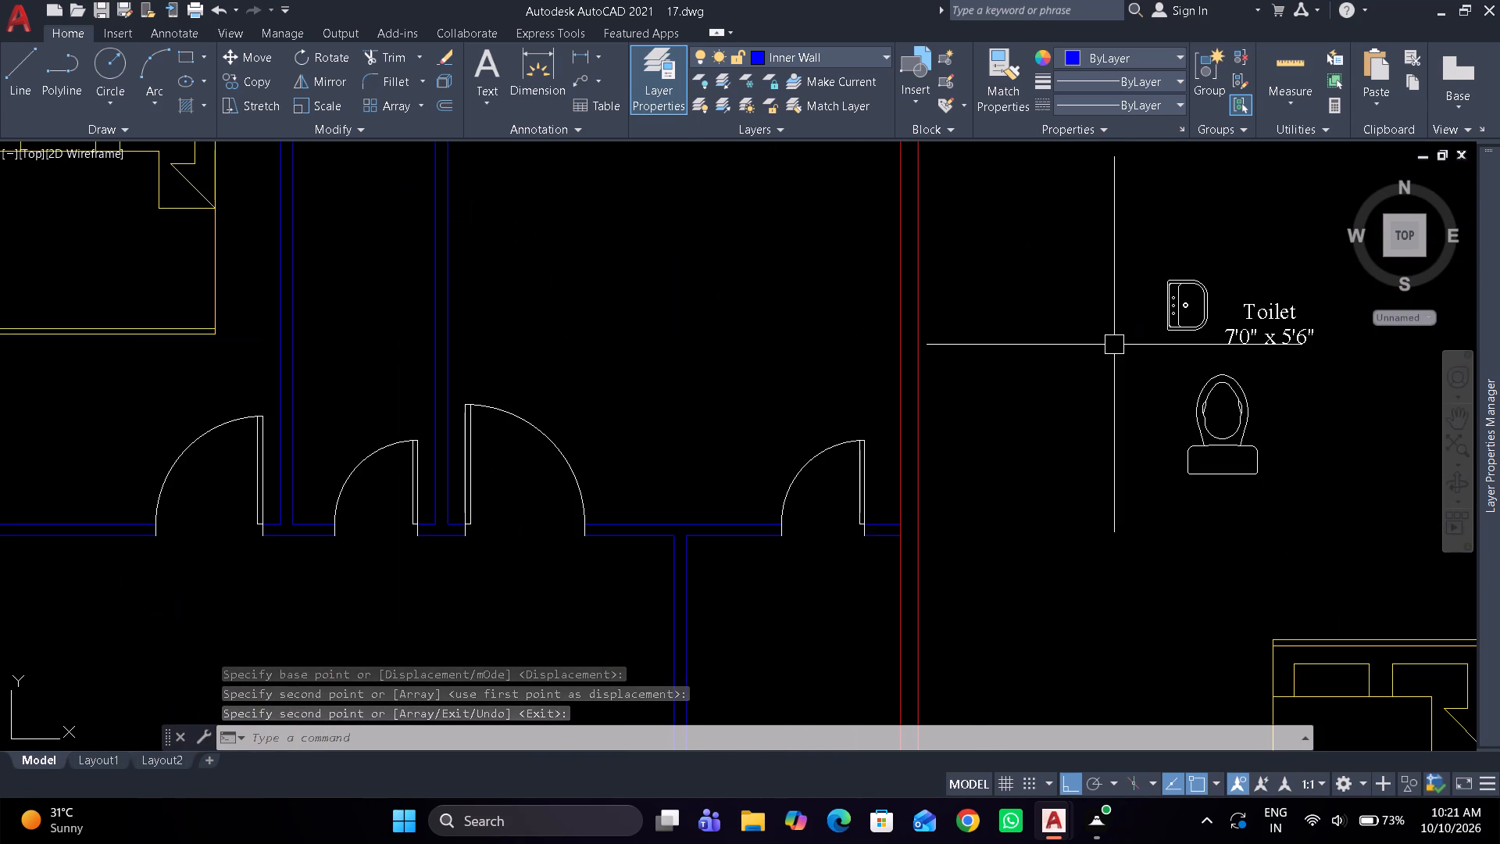
{"action": "left_click", "coordinate": [1241, 422]}
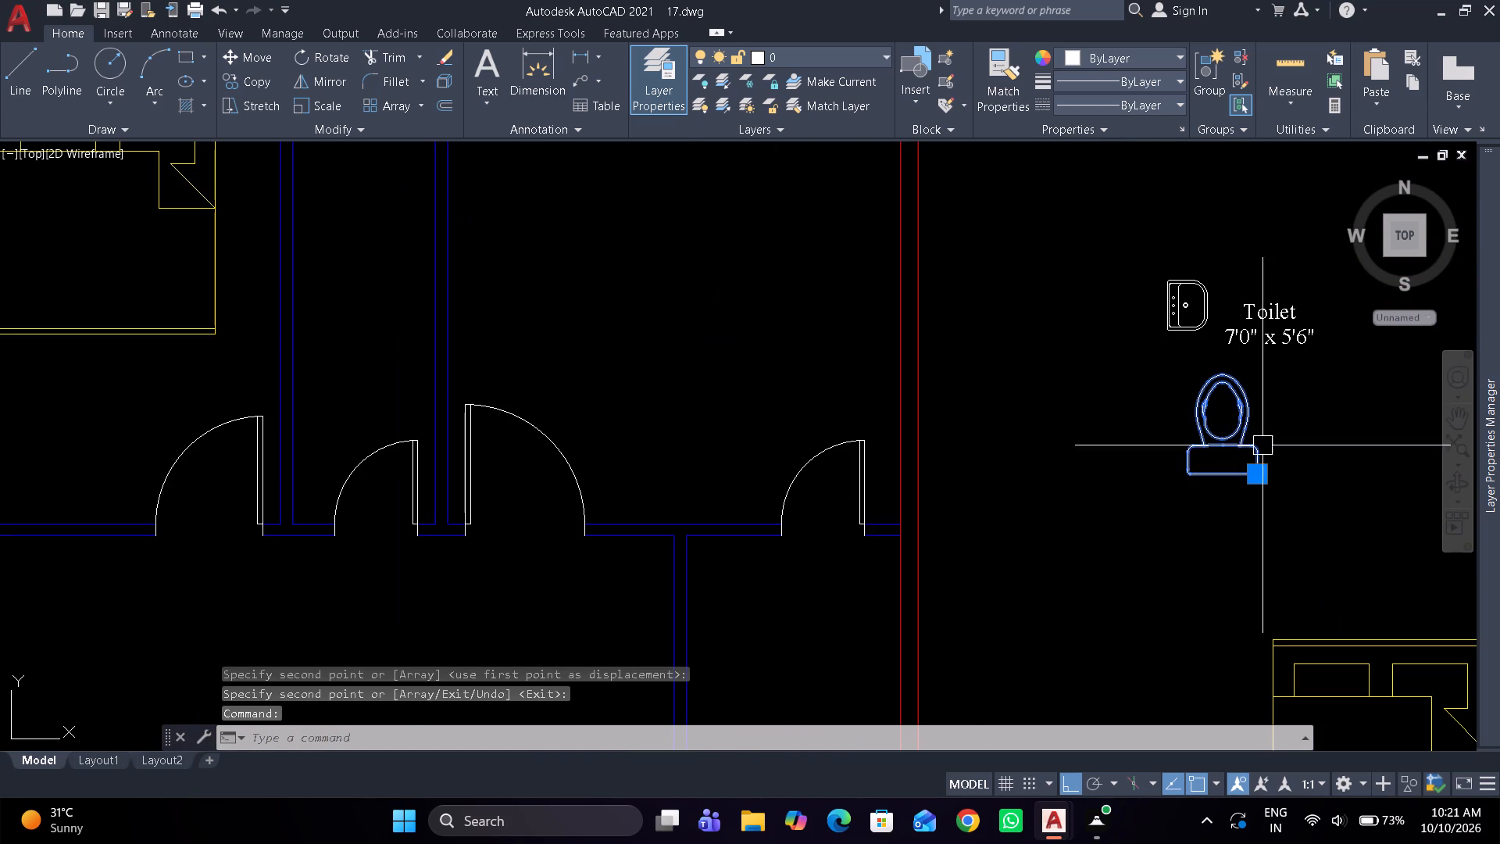
{"action": "type", "text": "ro"}
{"action": "key", "text": "space"}
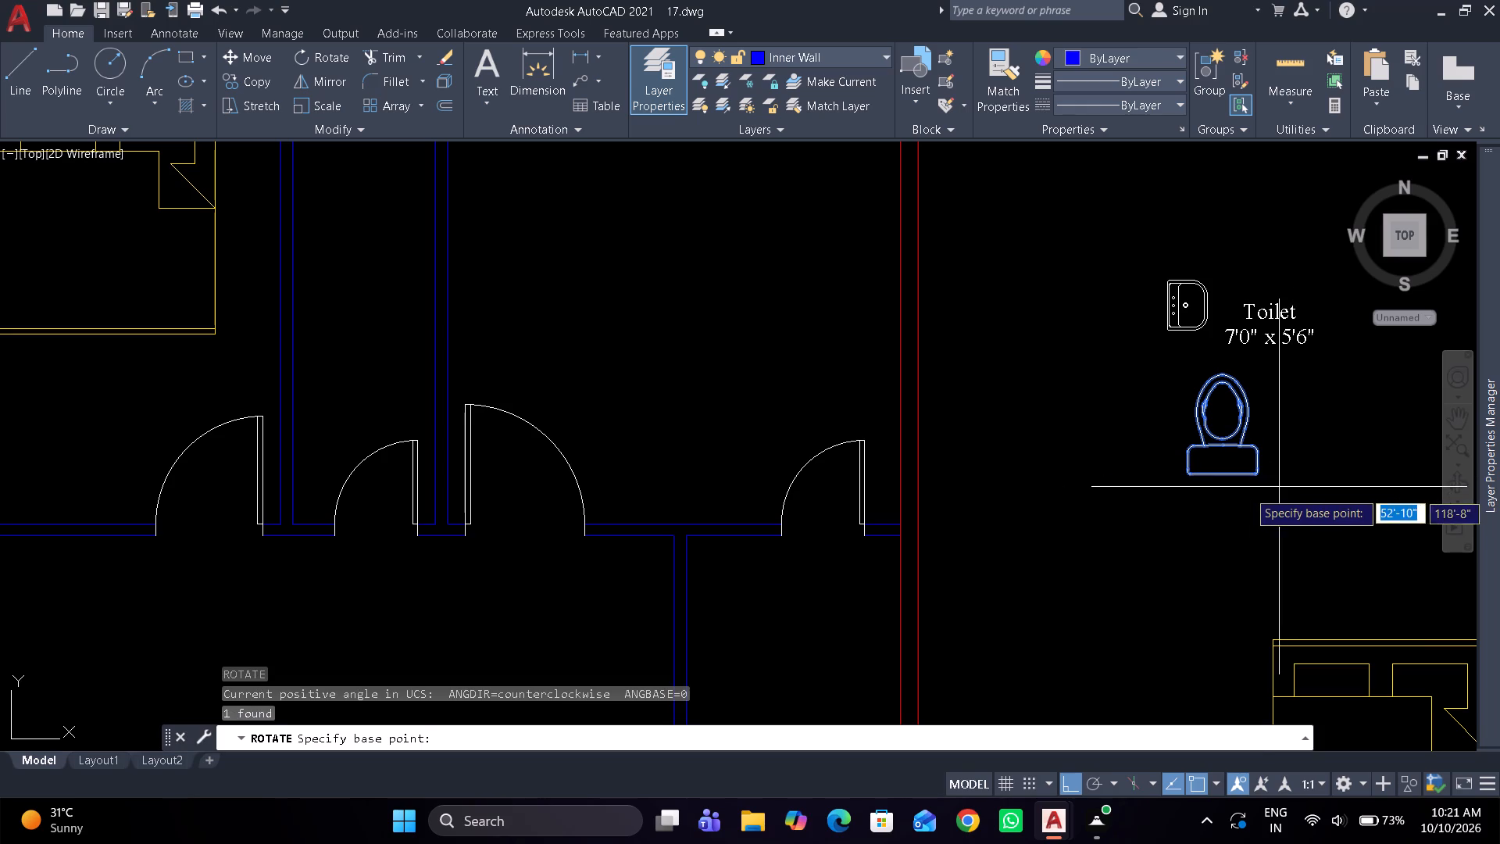
{"action": "left_click", "coordinate": [1227, 471]}
{"action": "left_click", "coordinate": [1178, 549]}
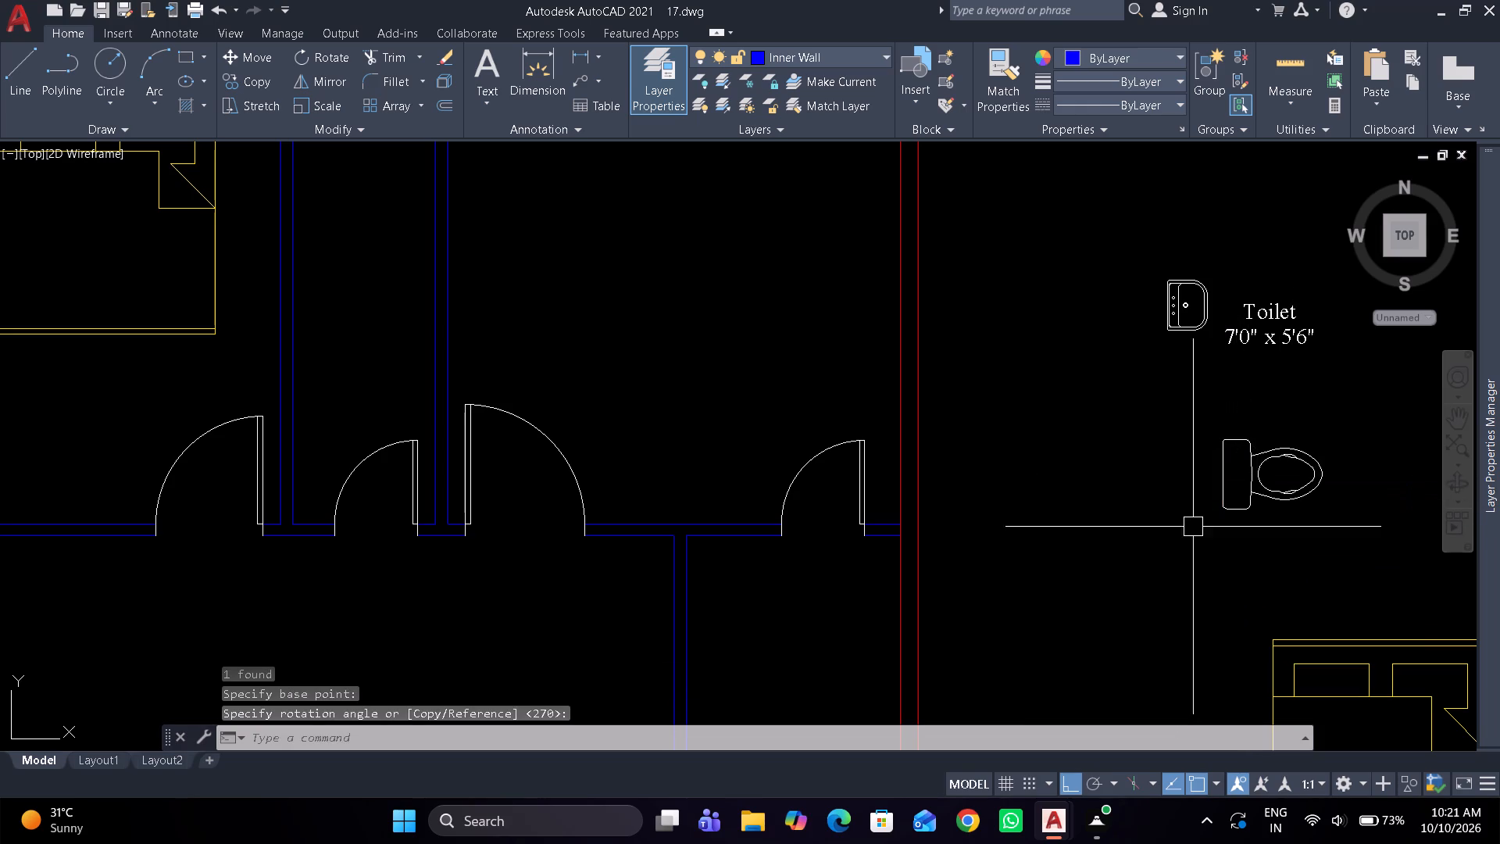
Move the toilet by its tank's back midpoint onto the left partition of the narrow bathroom, near its upper end.
{"action": "left_click", "coordinate": [1232, 487]}
{"action": "type", "text": "m"}
{"action": "key", "text": "space"}
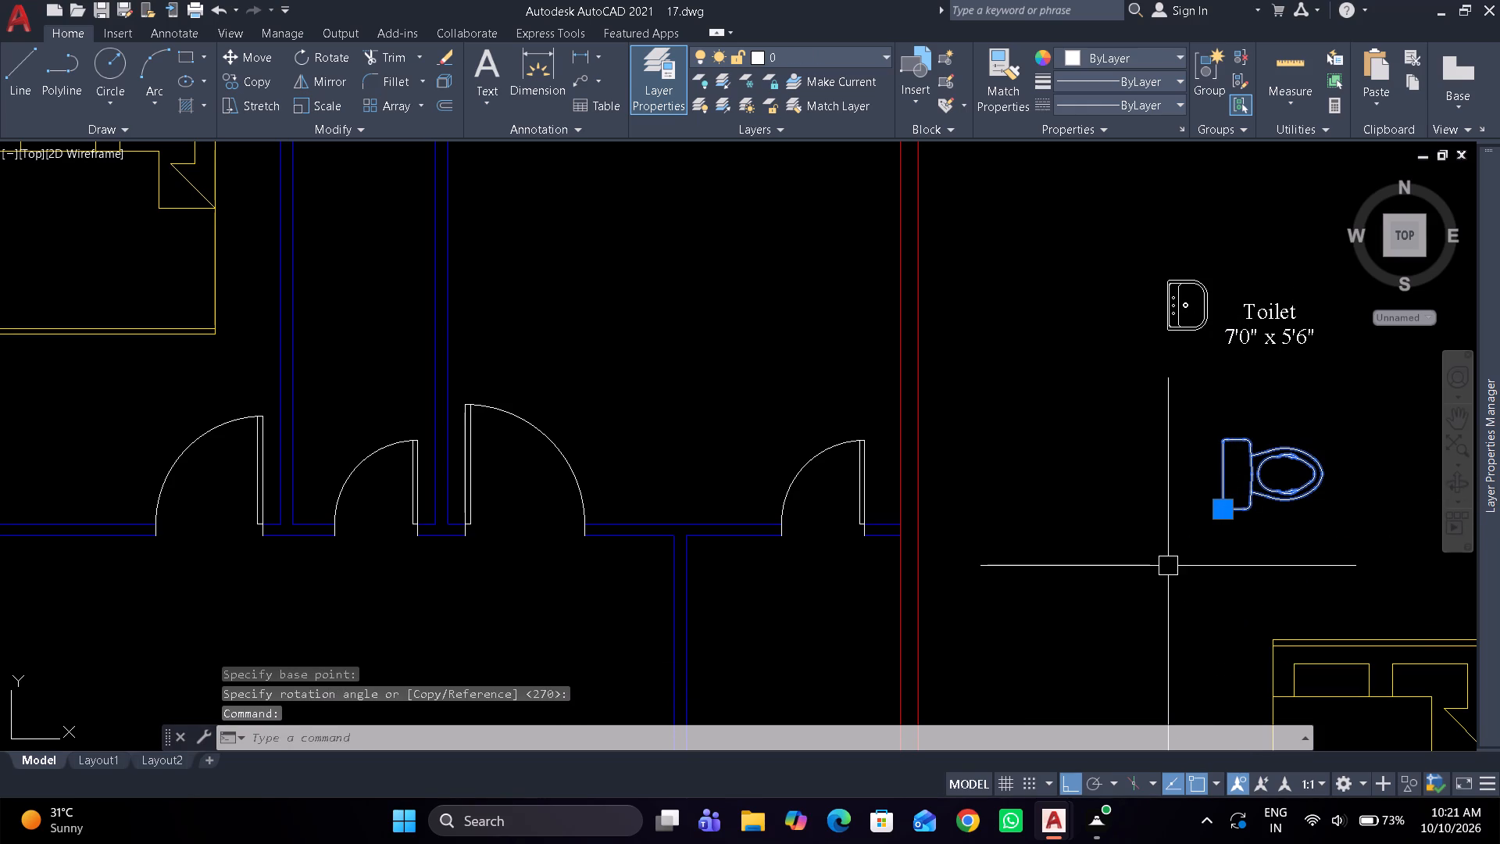
{"action": "left_click", "coordinate": [1221, 477]}
{"action": "scroll", "coordinate": [1052, 457], "scroll_direction": "down", "scroll_amount": 1}
{"action": "scroll", "coordinate": [620, 327], "scroll_direction": "up", "scroll_amount": 2}
{"action": "scroll", "coordinate": [534, 325], "scroll_direction": "down", "scroll_amount": 1}
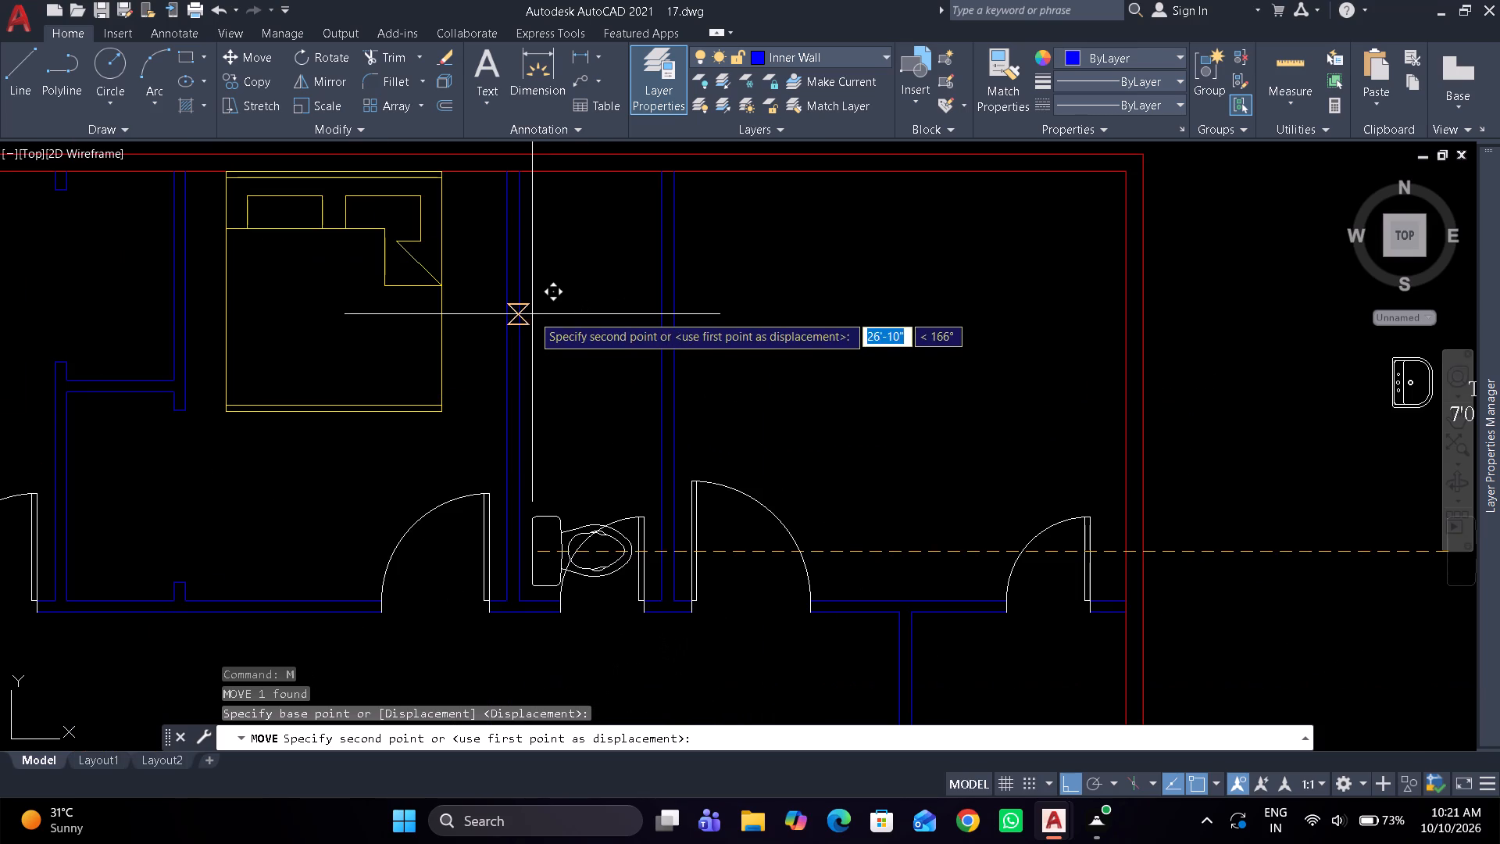
{"action": "left_click", "coordinate": [520, 274]}
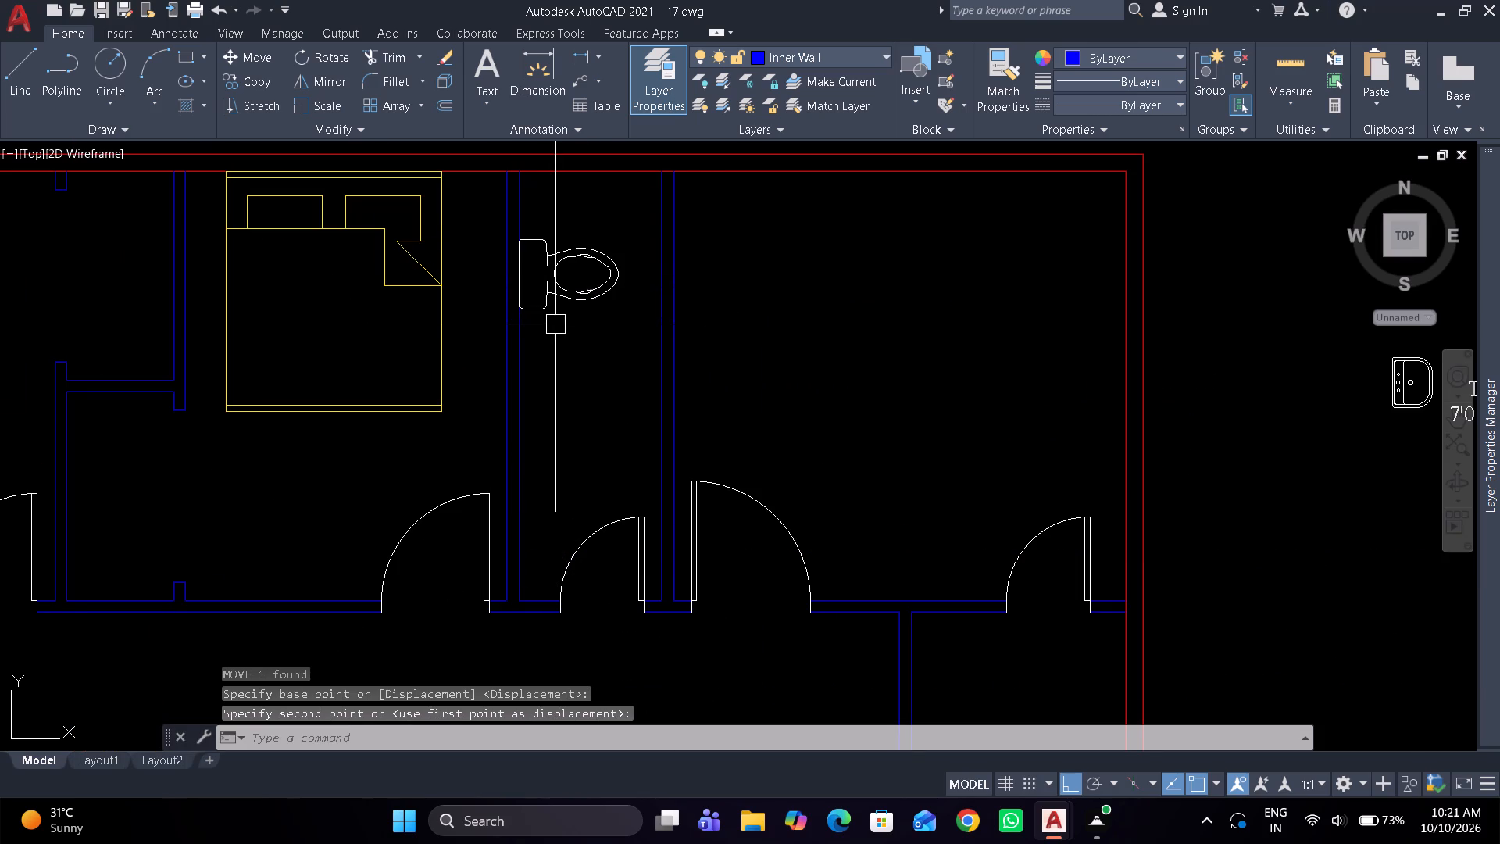
Move the washbasin by its back edge's midpoint onto the narrow bathroom's left partition, below the toilet and near the door.
{"action": "scroll", "coordinate": [555, 324], "scroll_direction": "down", "scroll_amount": 1}
{"action": "left_click", "coordinate": [1103, 374]}
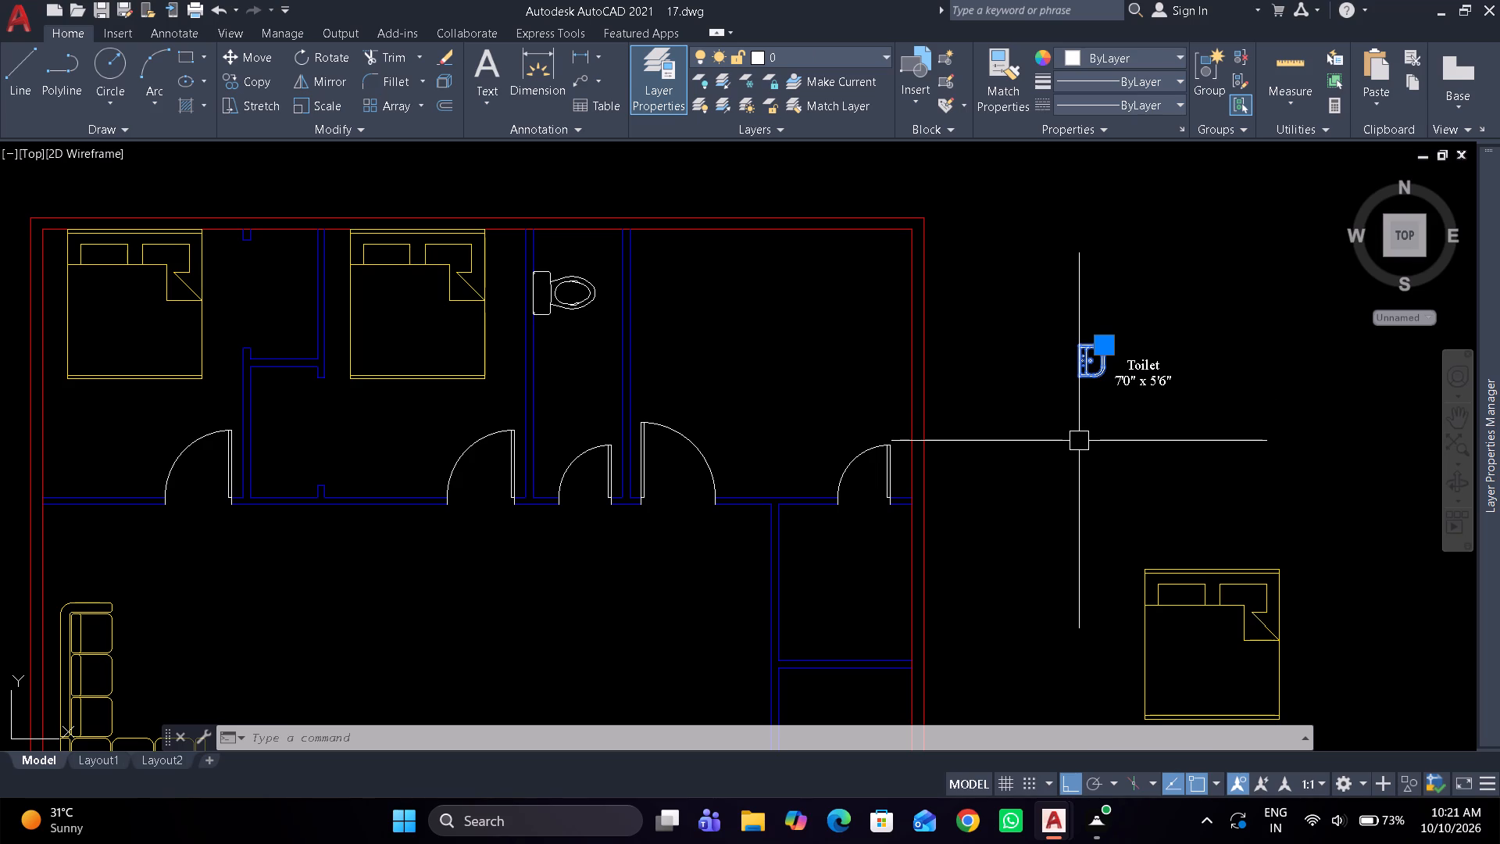
{"action": "scroll", "coordinate": [1116, 434], "scroll_direction": "up", "scroll_amount": 1}
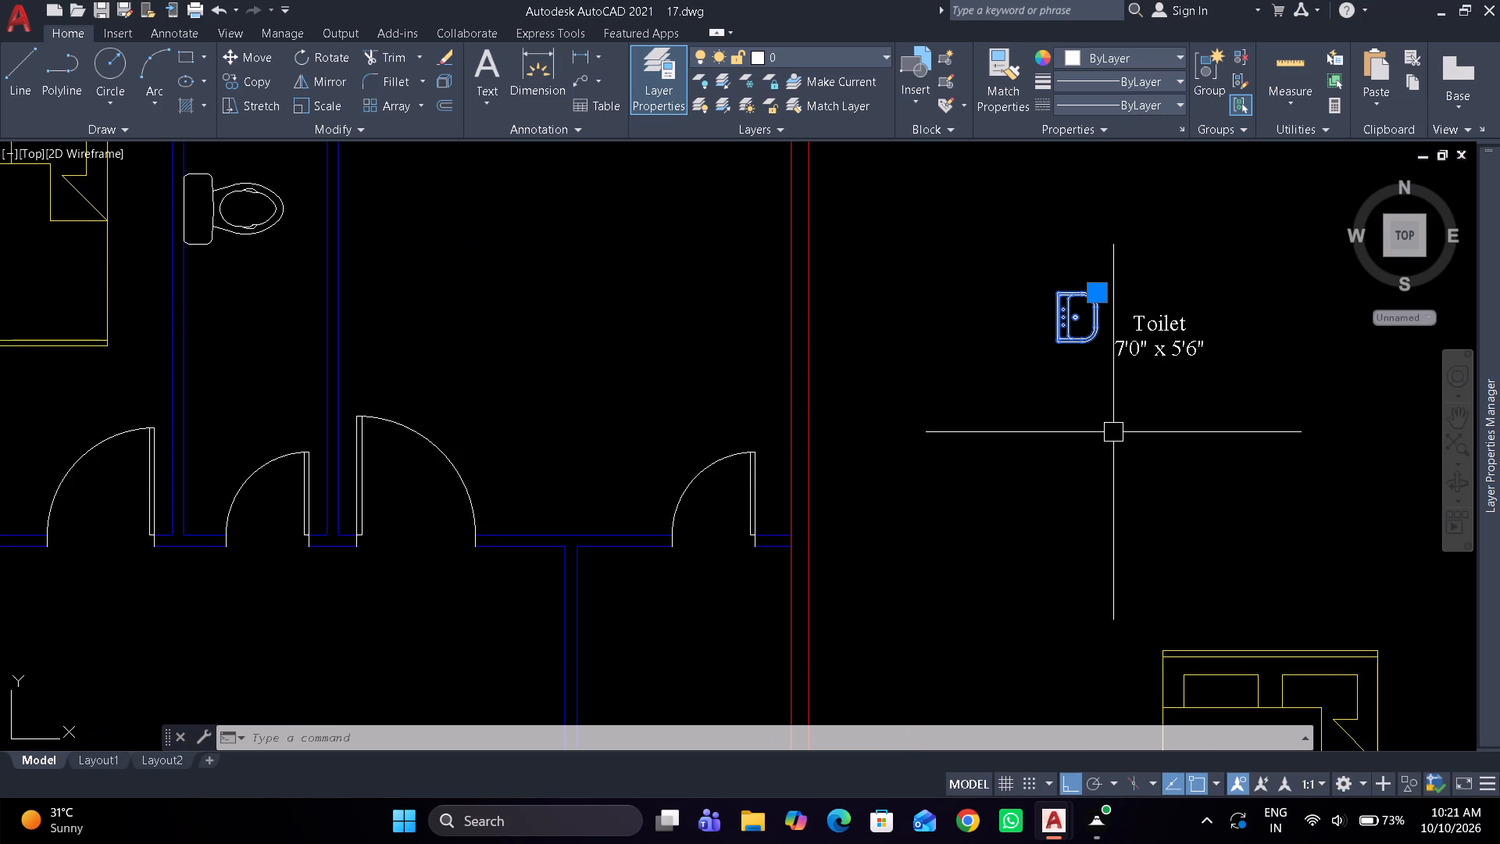
{"action": "type", "text": "m"}
{"action": "key", "text": "space"}
{"action": "scroll", "coordinate": [1090, 393], "scroll_direction": "up", "scroll_amount": 2}
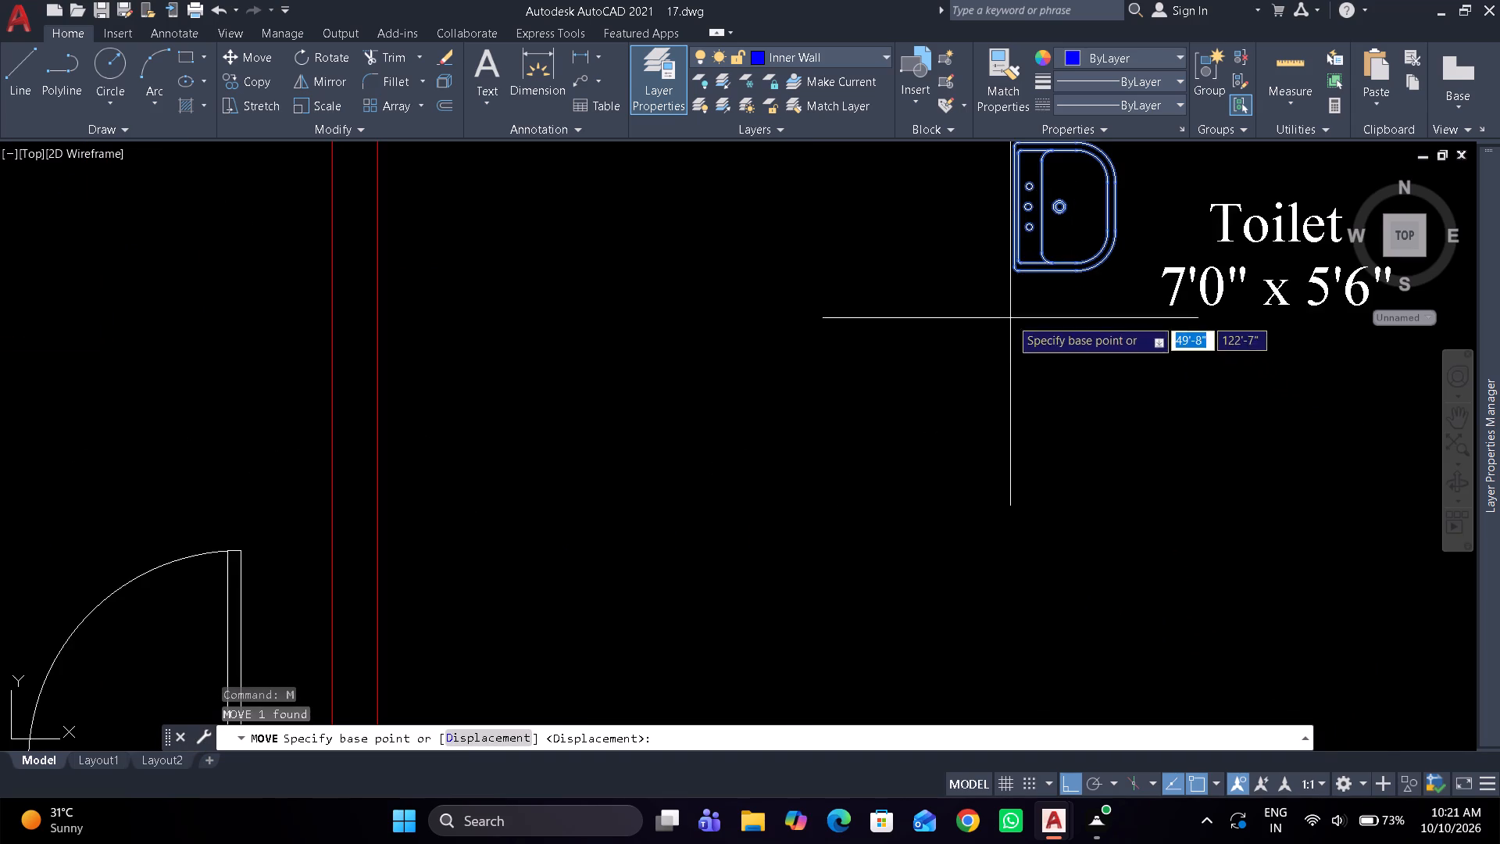
{"action": "middle_click_drag", "start_coordinate": [1010, 345], "coordinate": [1014, 469]}
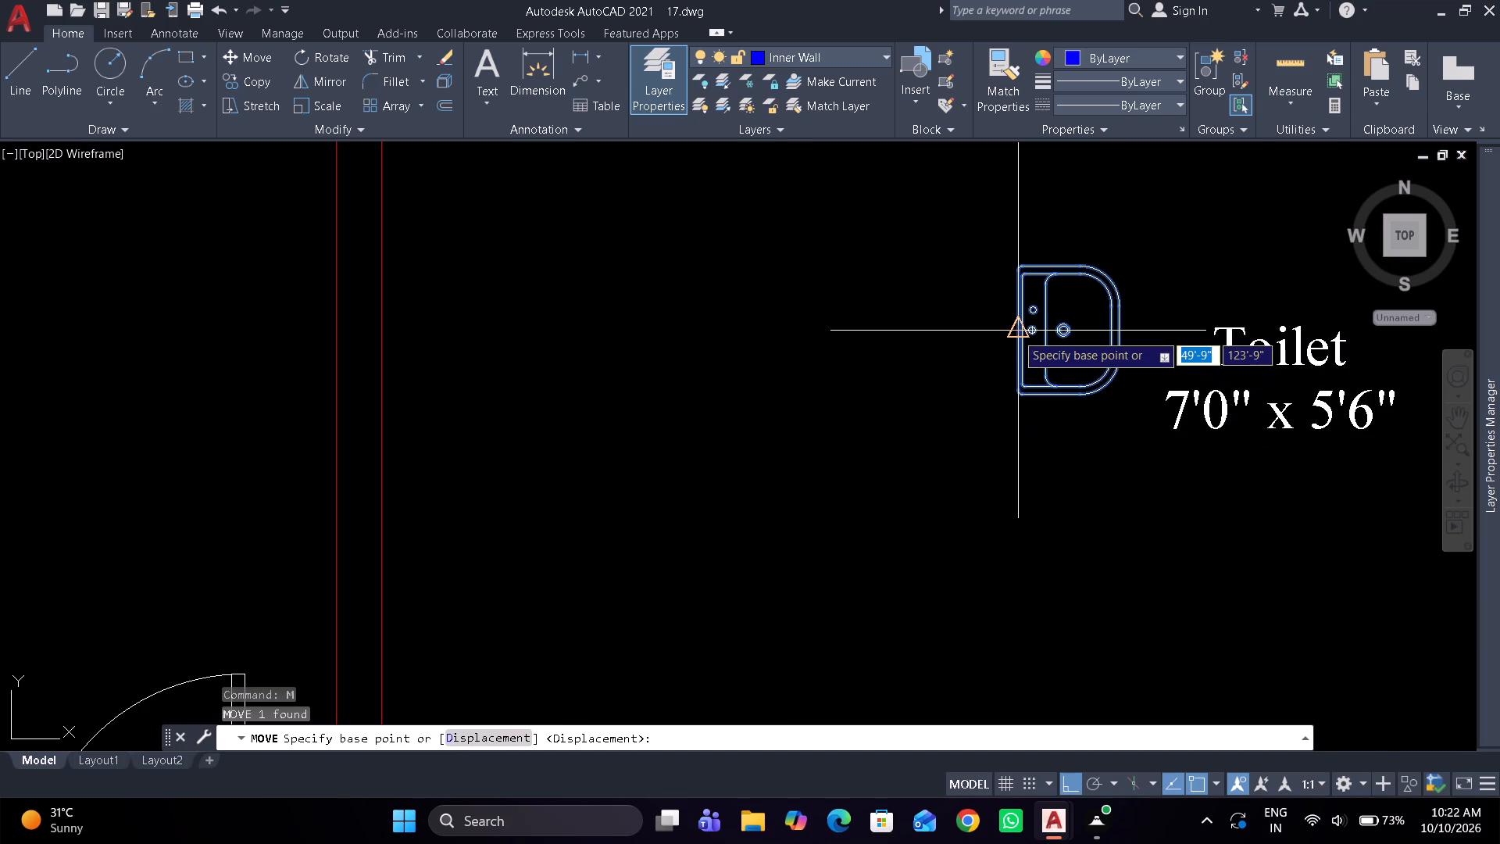
{"action": "left_click", "coordinate": [1016, 333]}
{"action": "scroll", "coordinate": [933, 402], "scroll_direction": "down", "scroll_amount": 2}
{"action": "middle_click_drag", "start_coordinate": [933, 402], "coordinate": [1111, 415]}
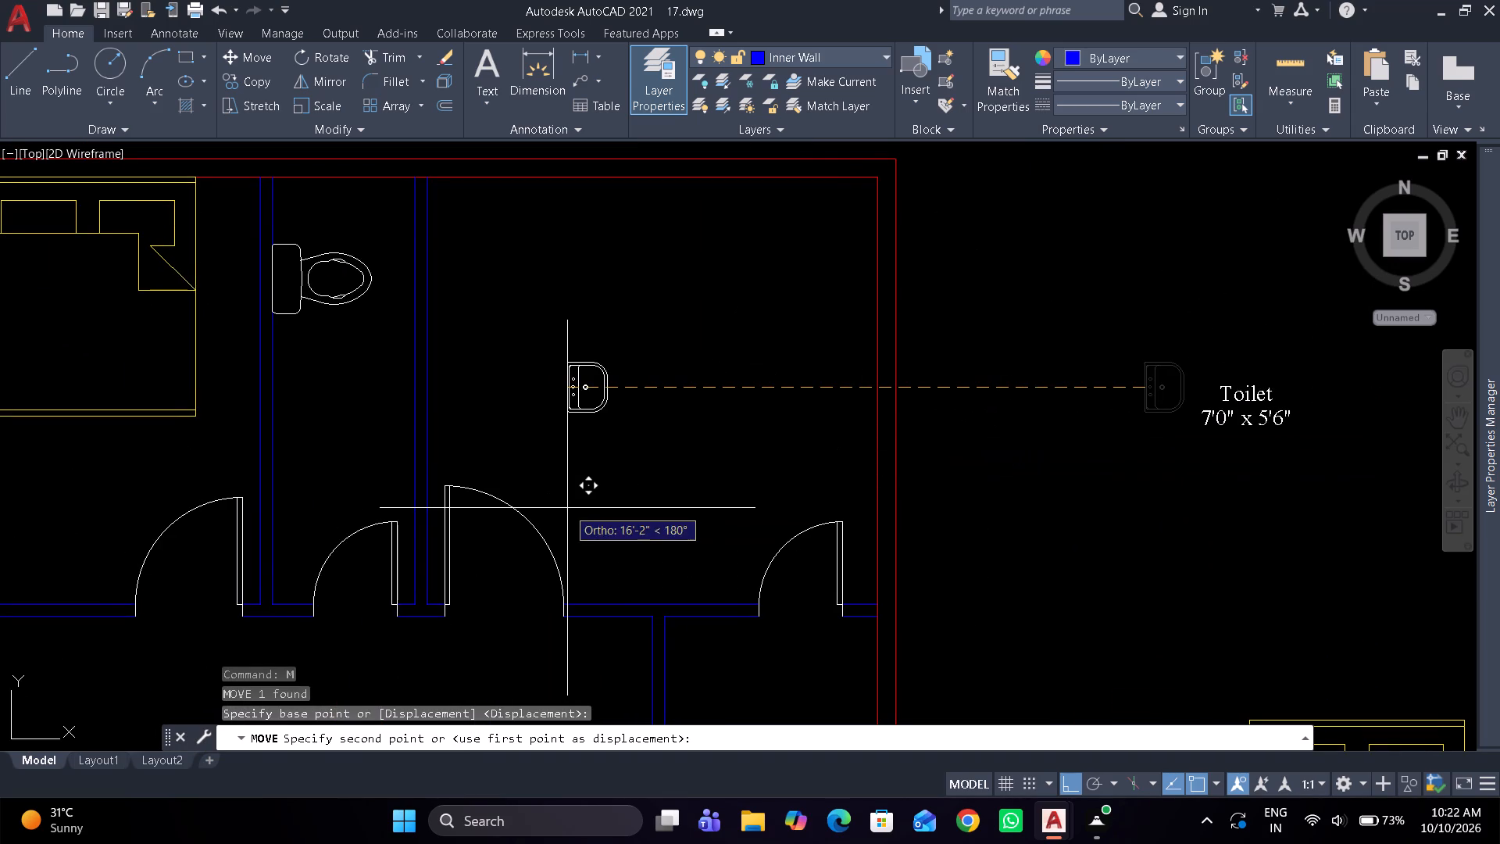
{"action": "left_click", "coordinate": [277, 488]}
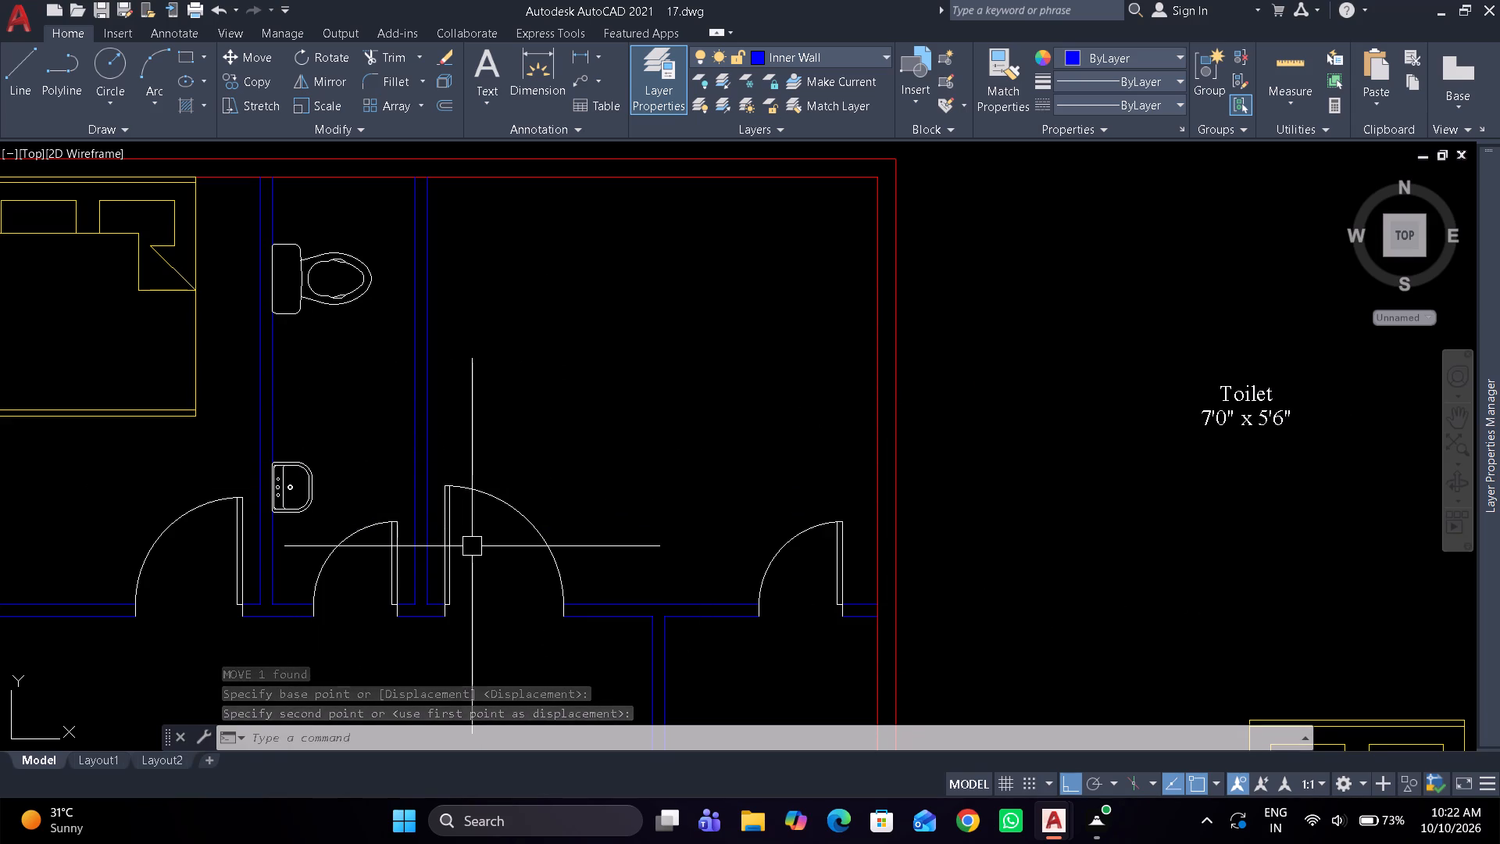
{"action": "scroll", "coordinate": [422, 556], "scroll_direction": "down", "scroll_amount": 2}
{"action": "middle_click_drag", "start_coordinate": [433, 517], "coordinate": [782, 456]}
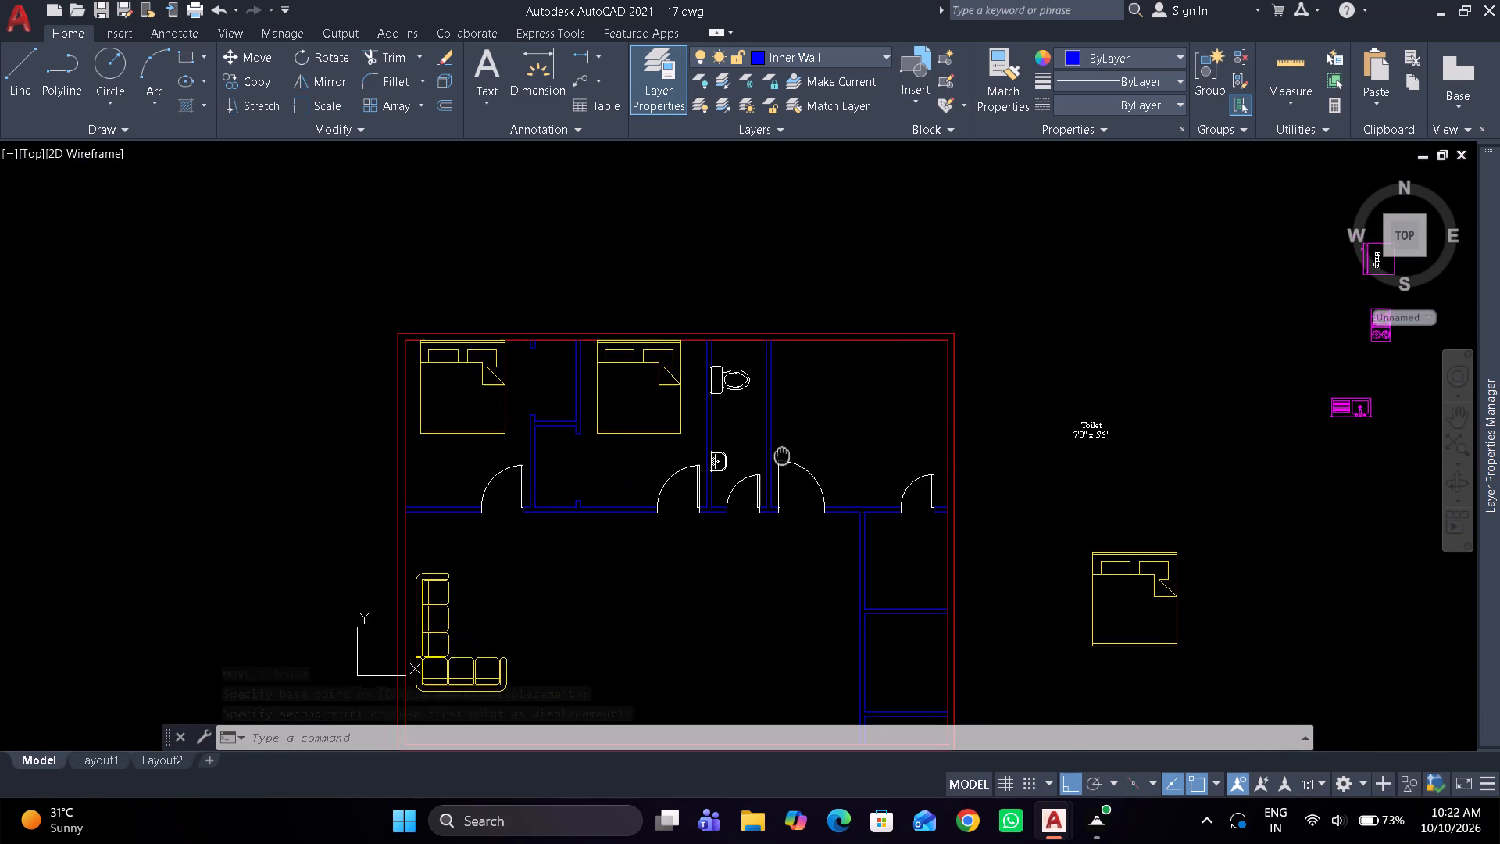
{"action": "scroll", "coordinate": [680, 443], "scroll_direction": "up", "scroll_amount": 1}
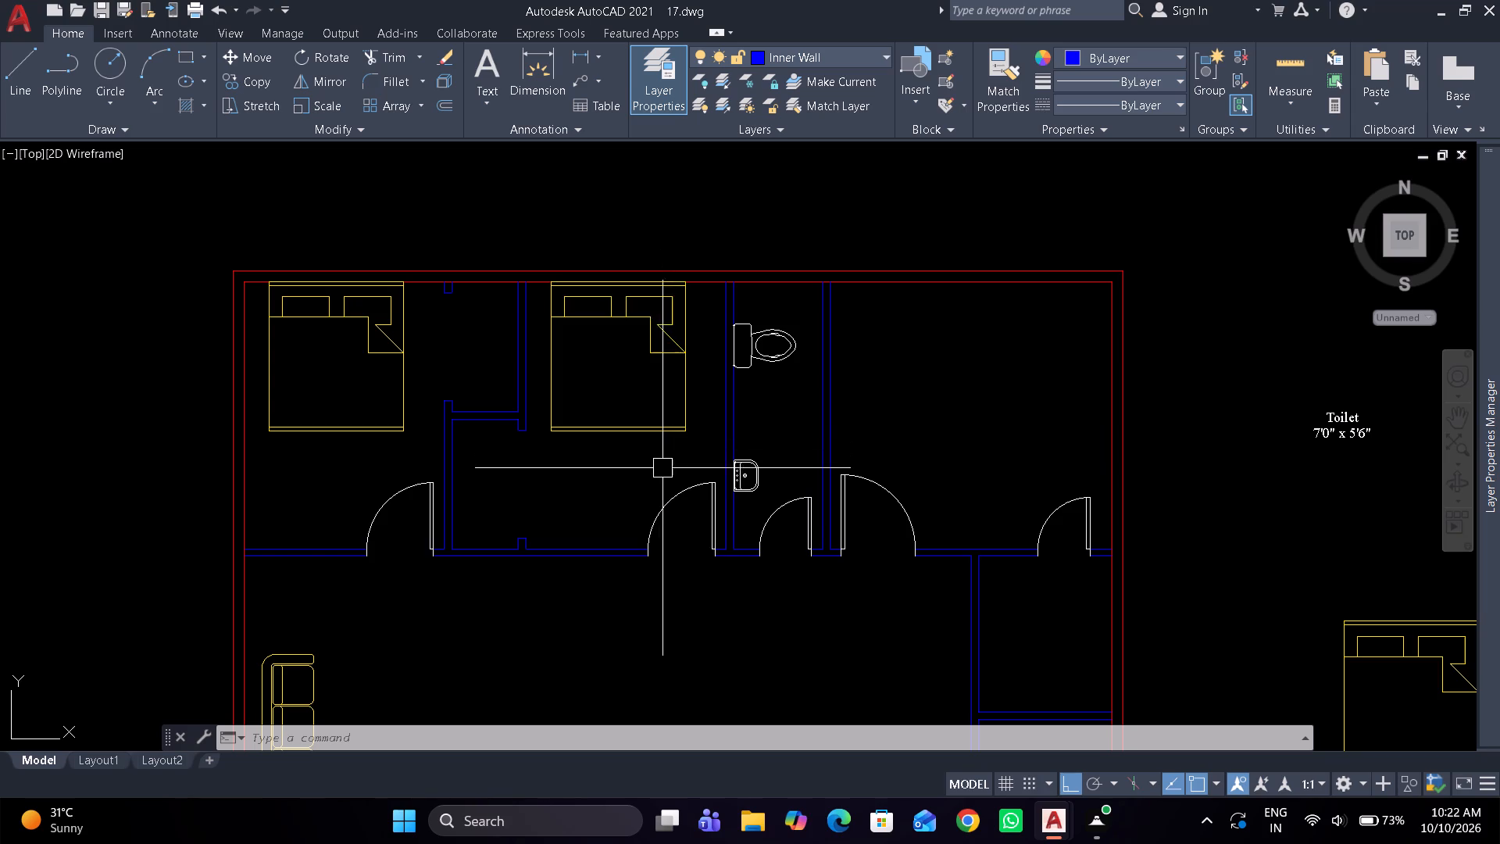
{"action": "left_click", "coordinate": [23, 29]}
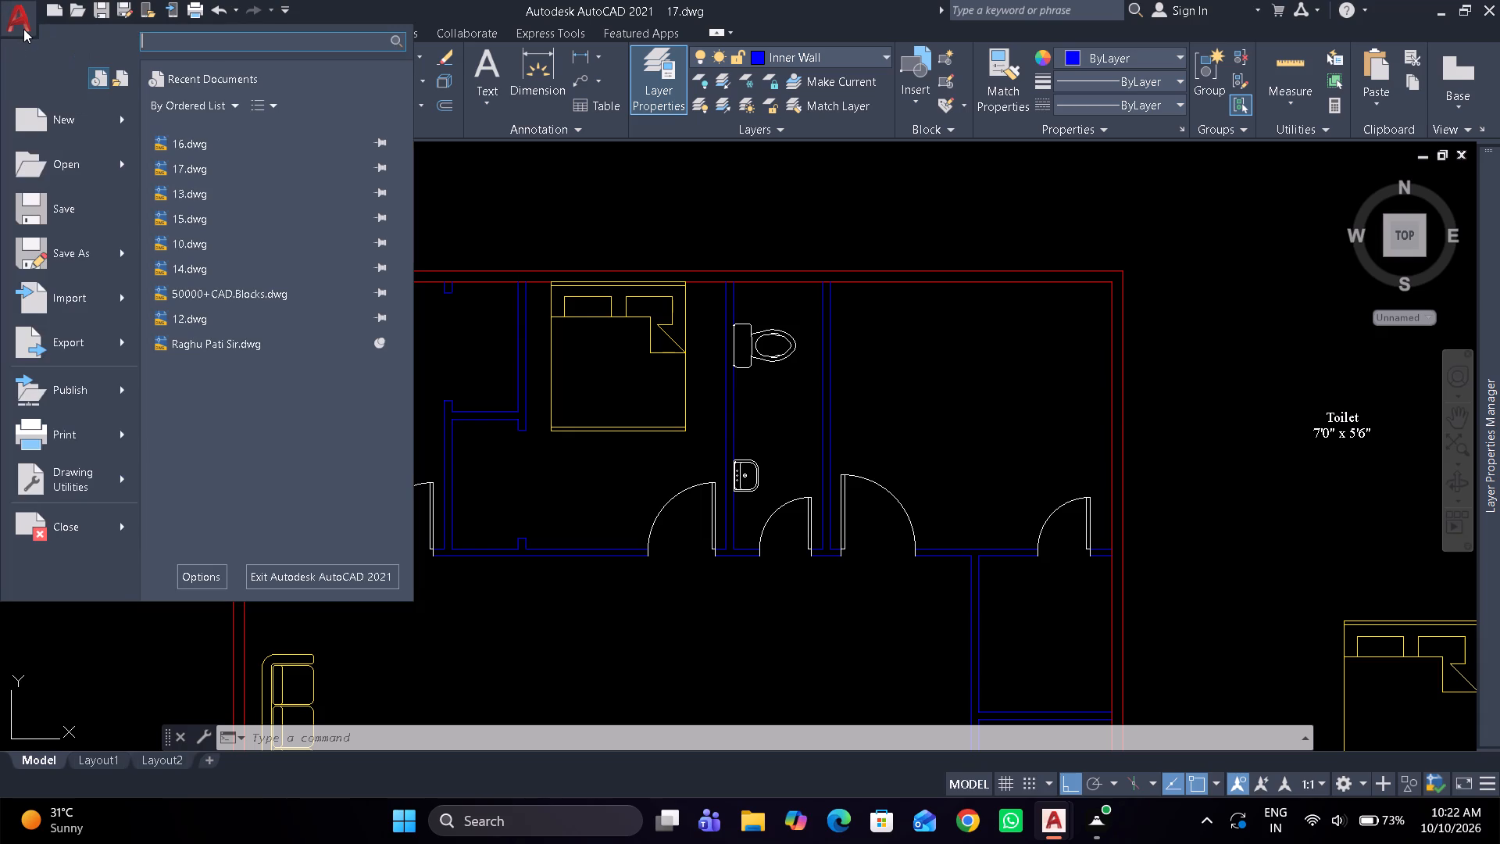
{"action": "left_click", "coordinate": [195, 295]}
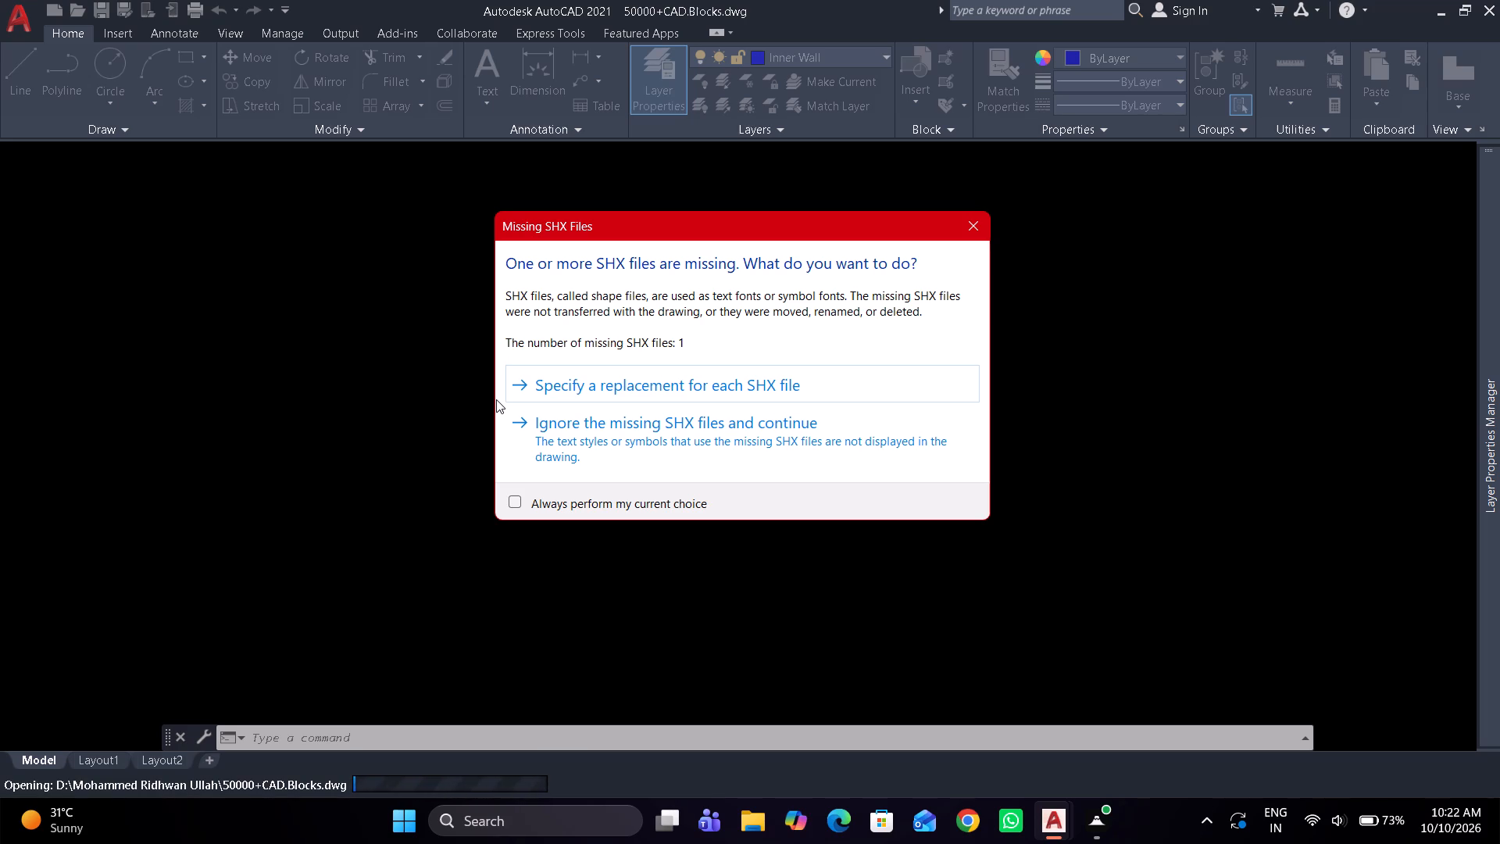
{"action": "left_click", "coordinate": [596, 379]}
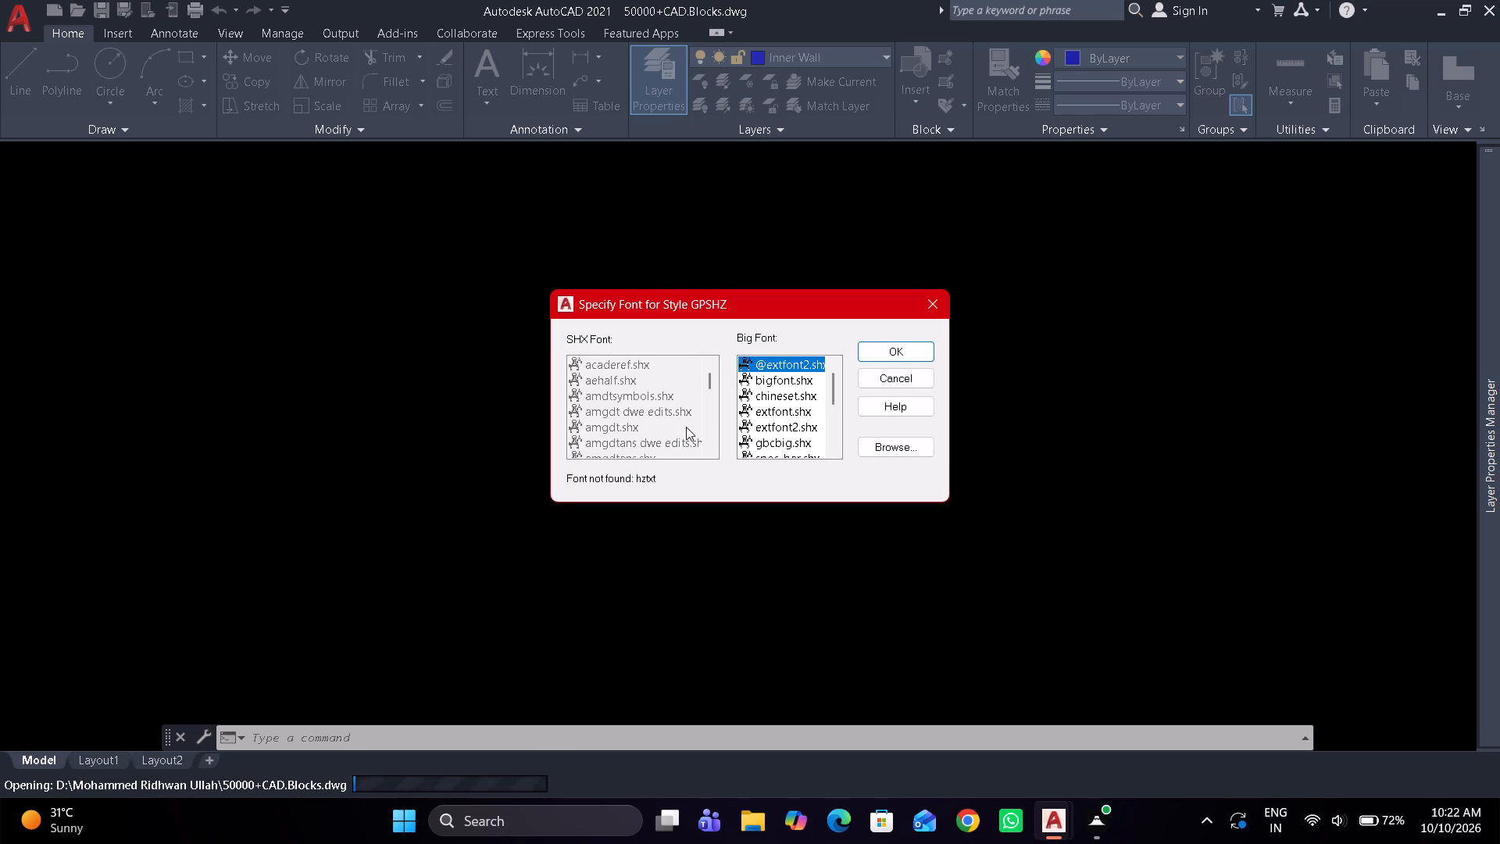
{"action": "left_click", "coordinate": [877, 351]}
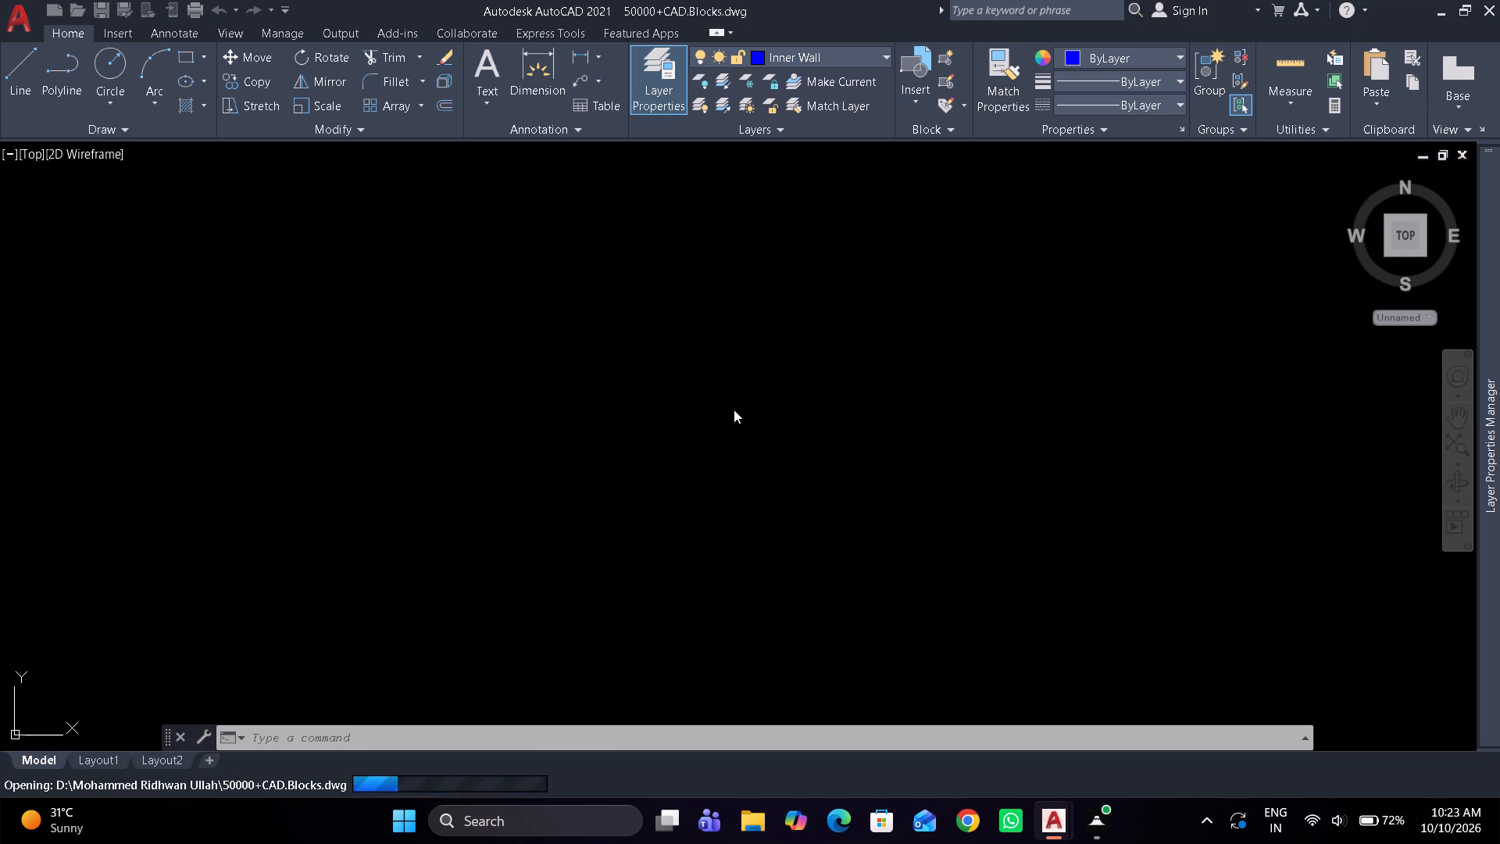
{"action": "left_click", "coordinate": [734, 409]}
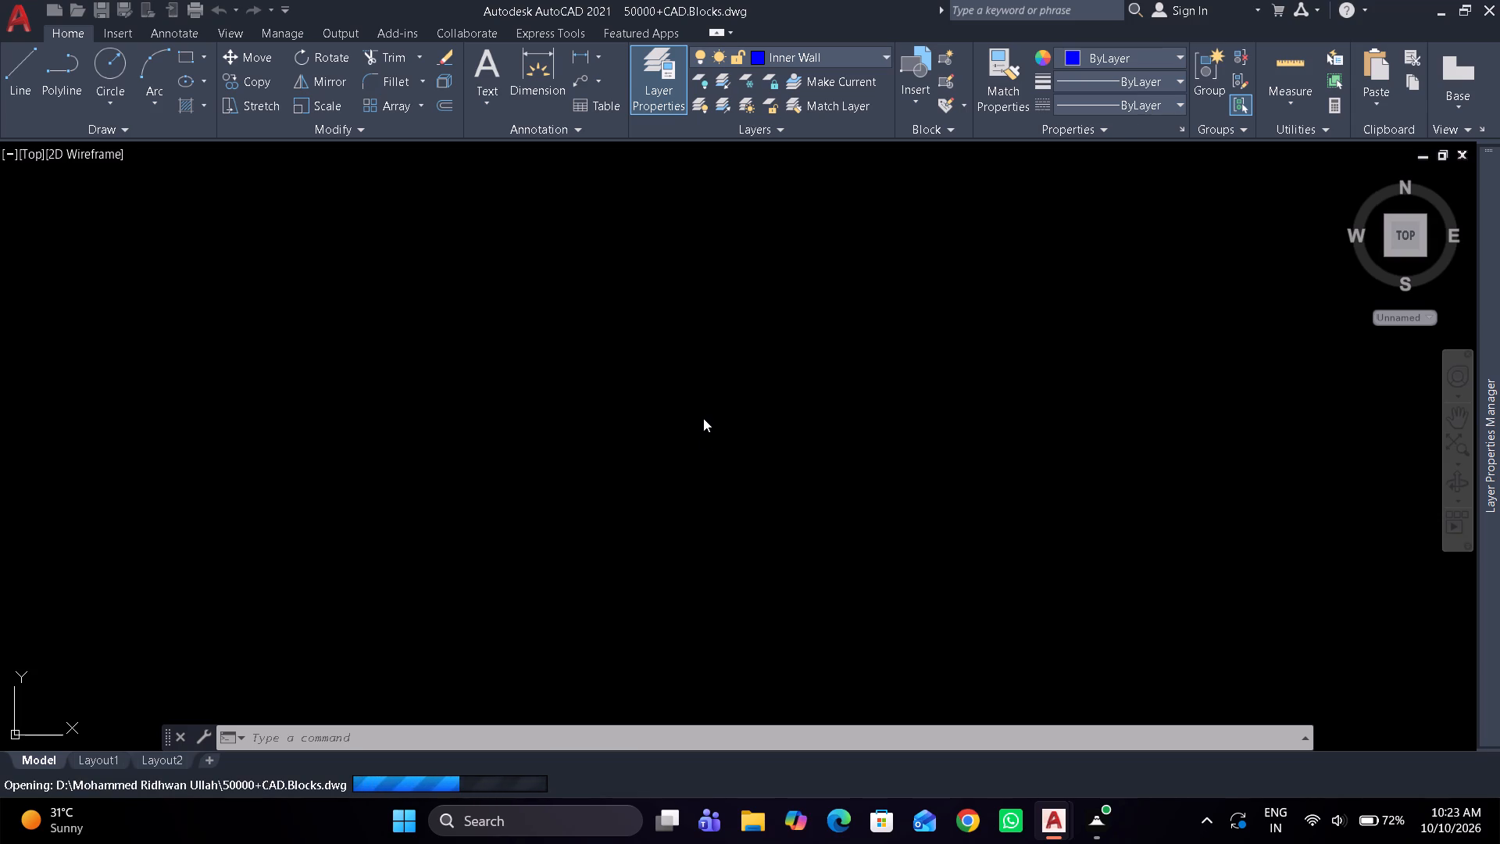
{"action": "left_click_drag", "start_coordinate": [659, 433], "coordinate": [820, 404]}
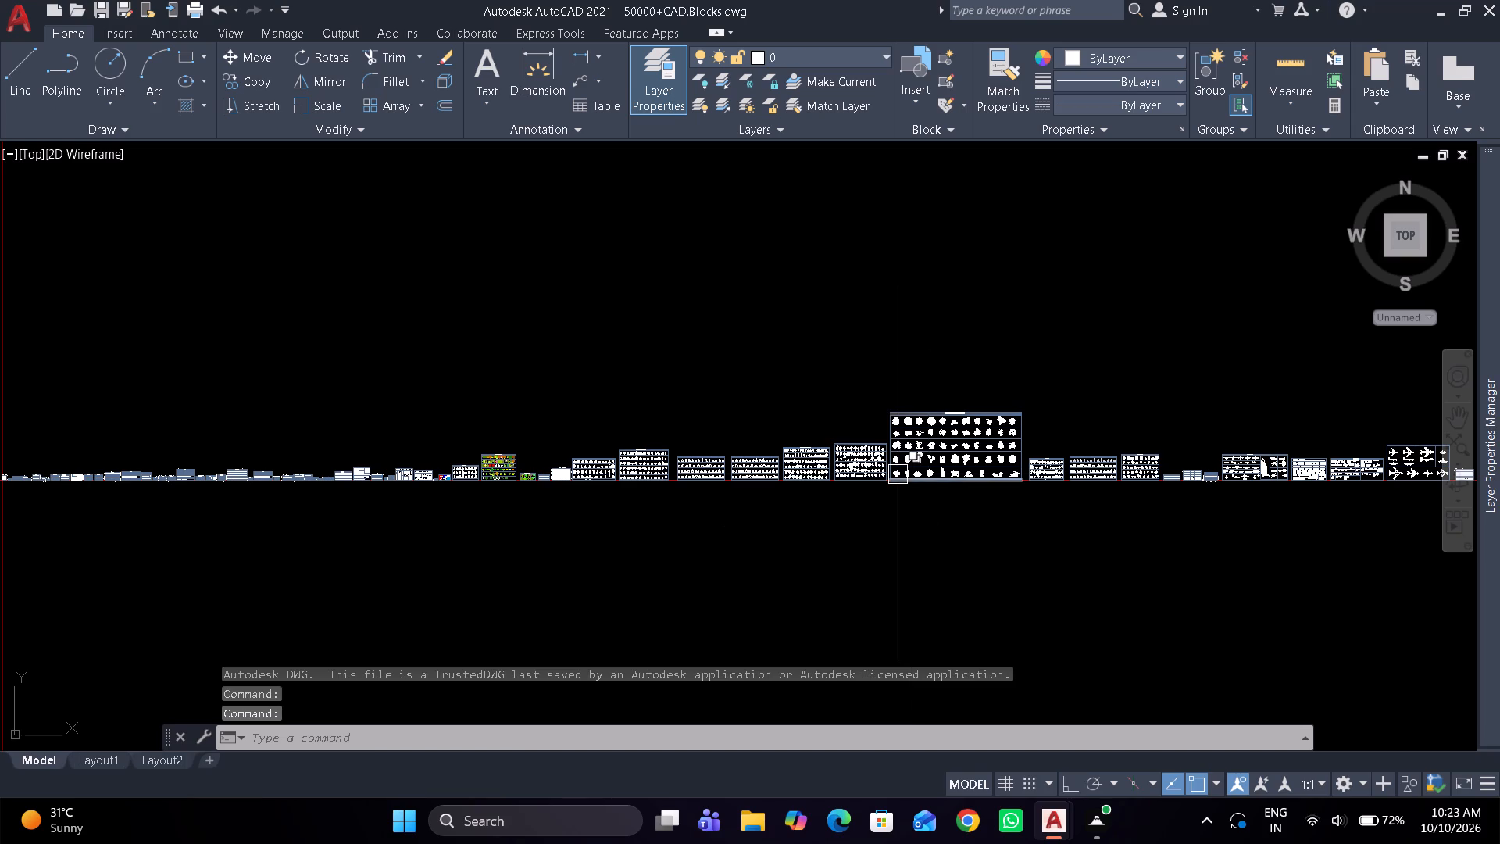
Look through the block library's BEDS PLAN sheet for a suitable double bed with bedside tables.
{"action": "middle_click_drag", "start_coordinate": [879, 491], "coordinate": [880, 494]}
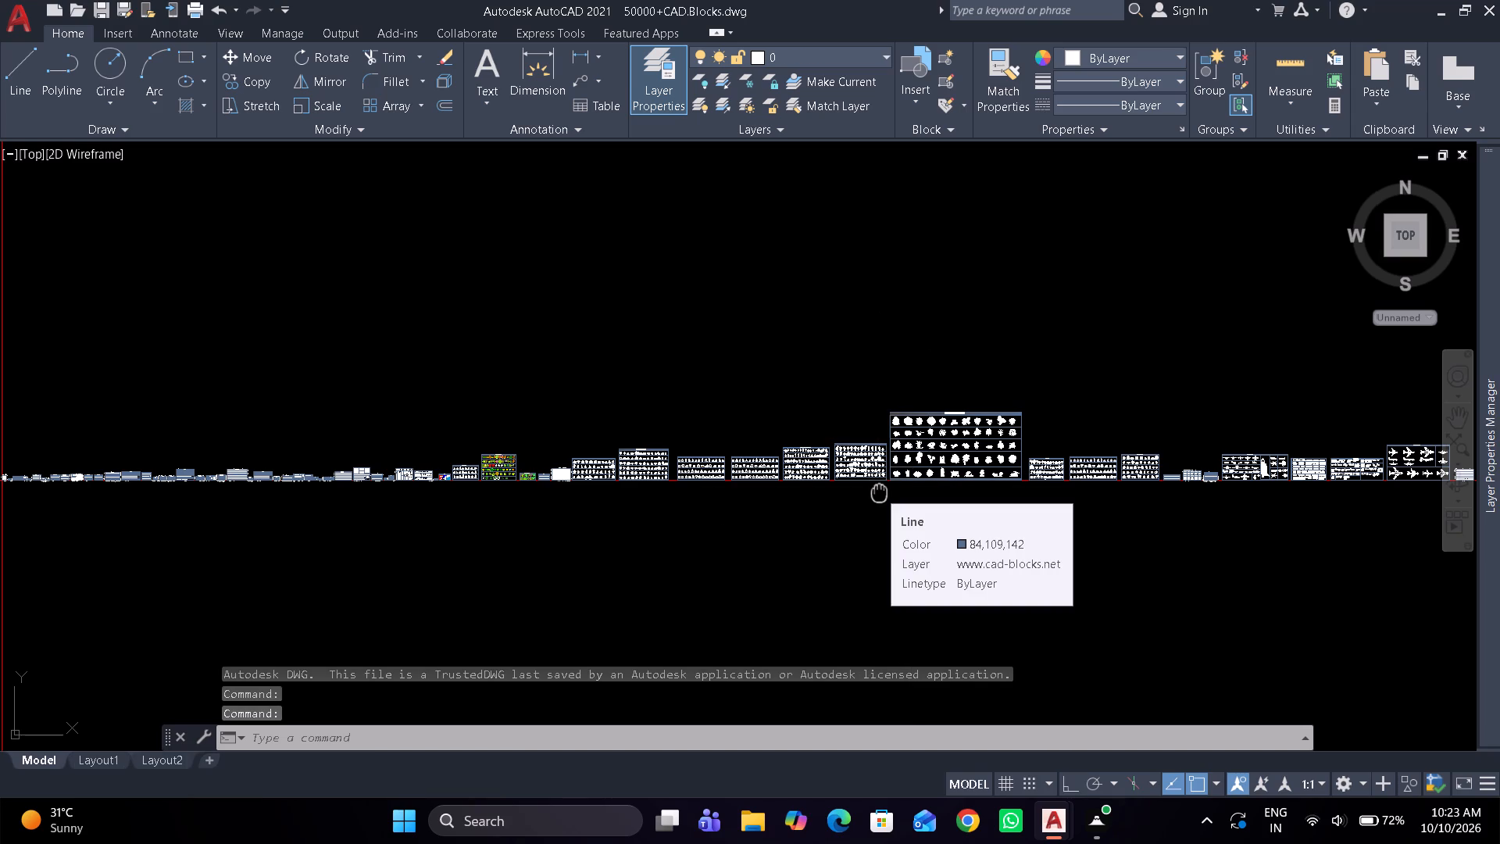
{"action": "middle_click_drag", "start_coordinate": [880, 494], "coordinate": [929, 492]}
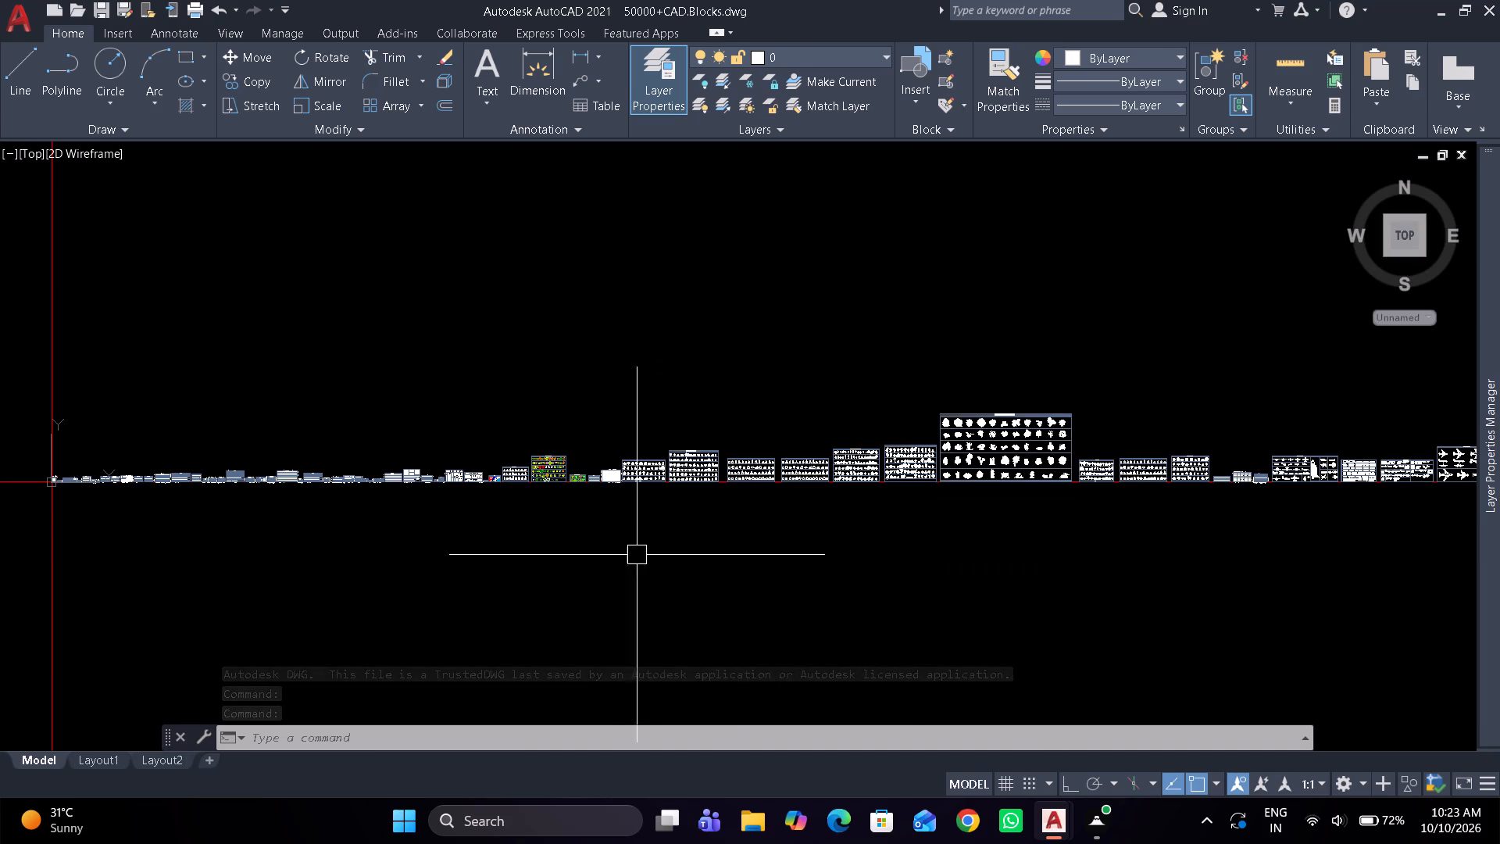
{"action": "middle_click_drag", "start_coordinate": [587, 560], "coordinate": [595, 567]}
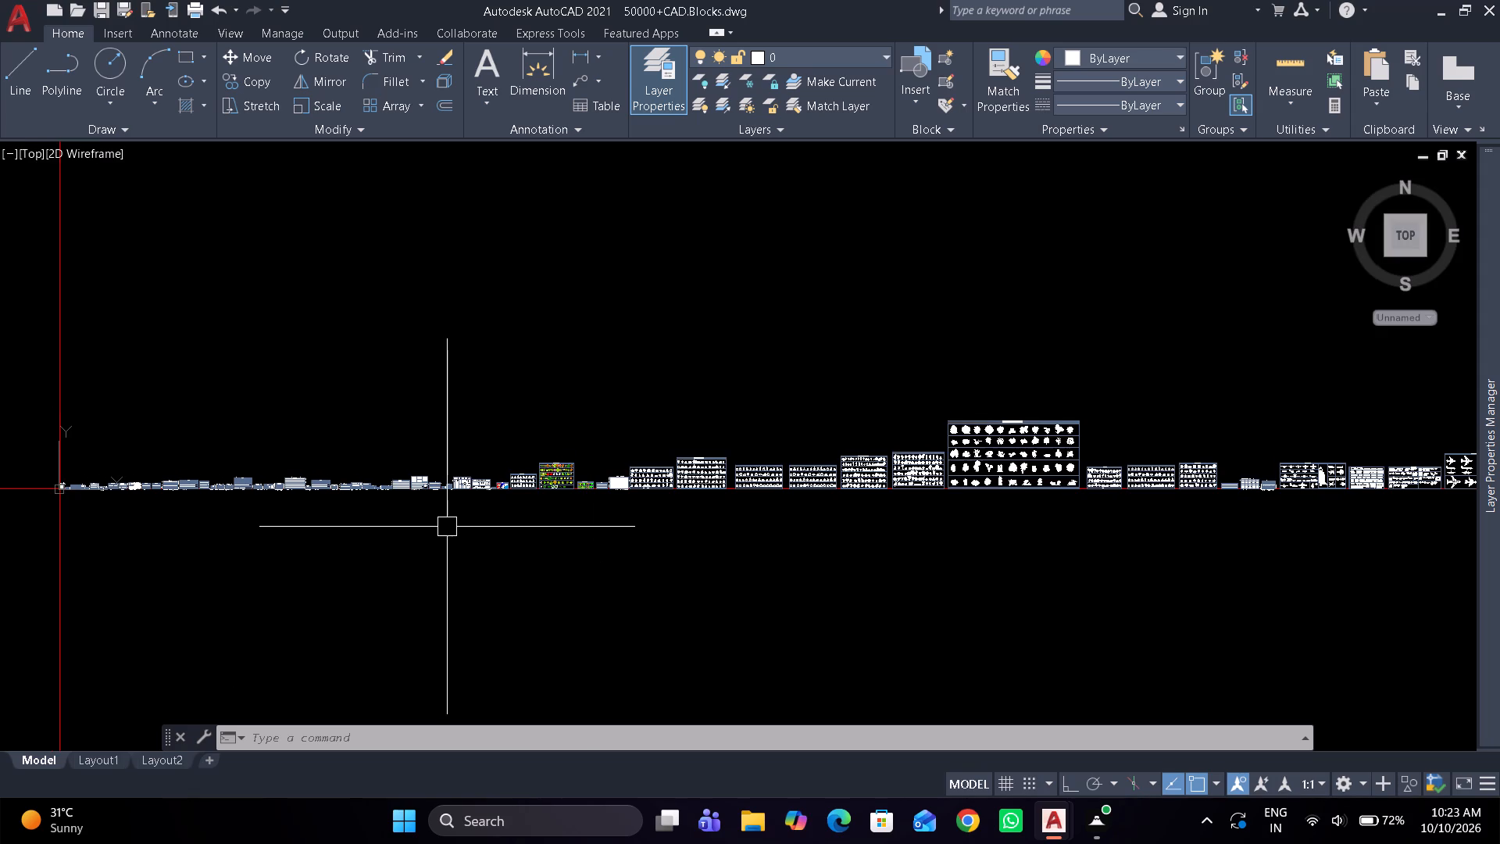
{"action": "middle_click_drag", "start_coordinate": [426, 519], "coordinate": [629, 525]}
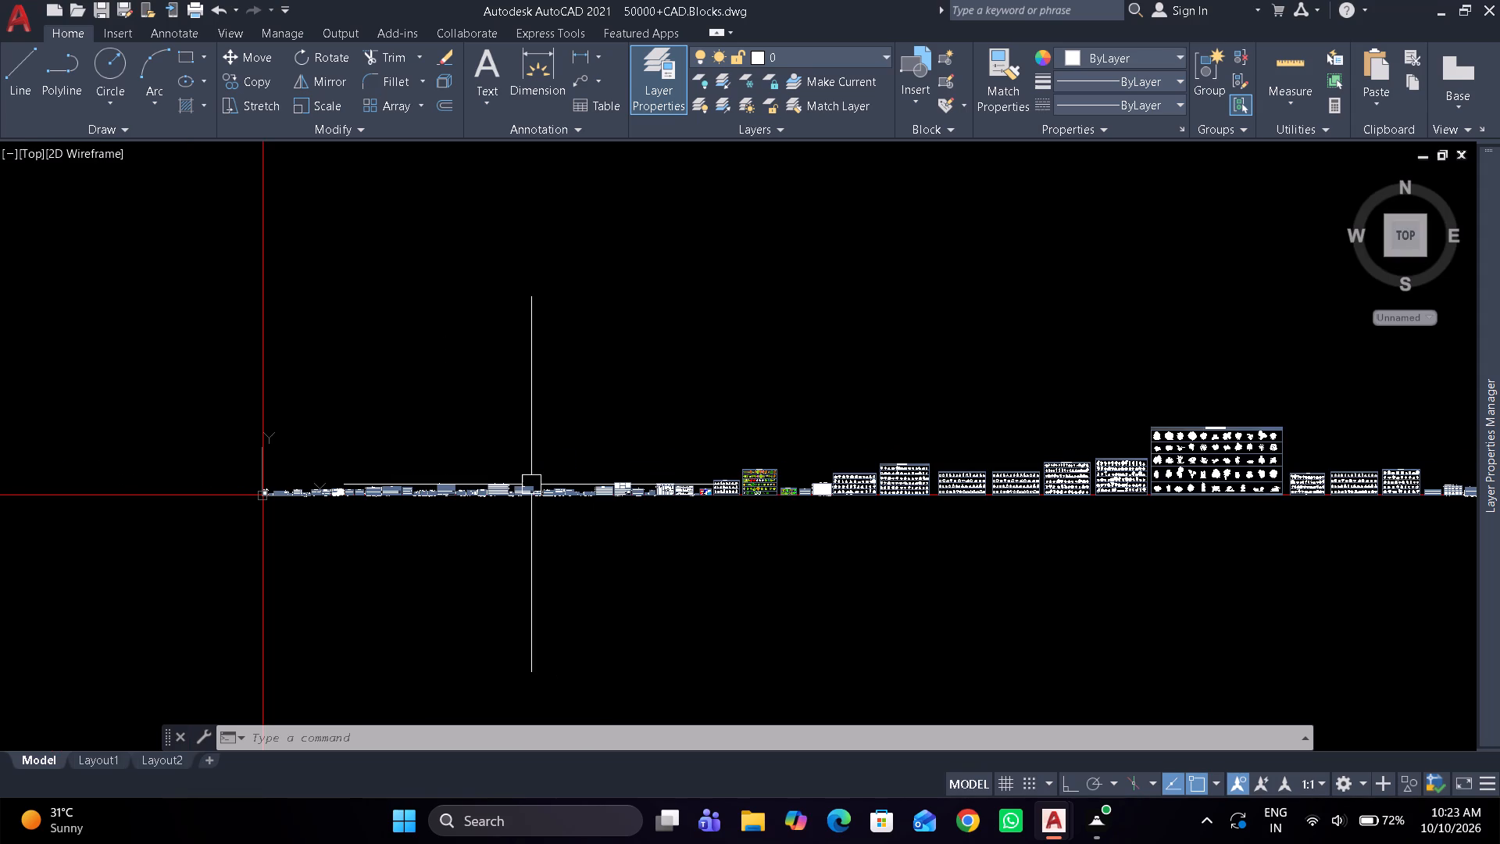
{"action": "scroll", "coordinate": [512, 484], "scroll_direction": "up", "scroll_amount": 11}
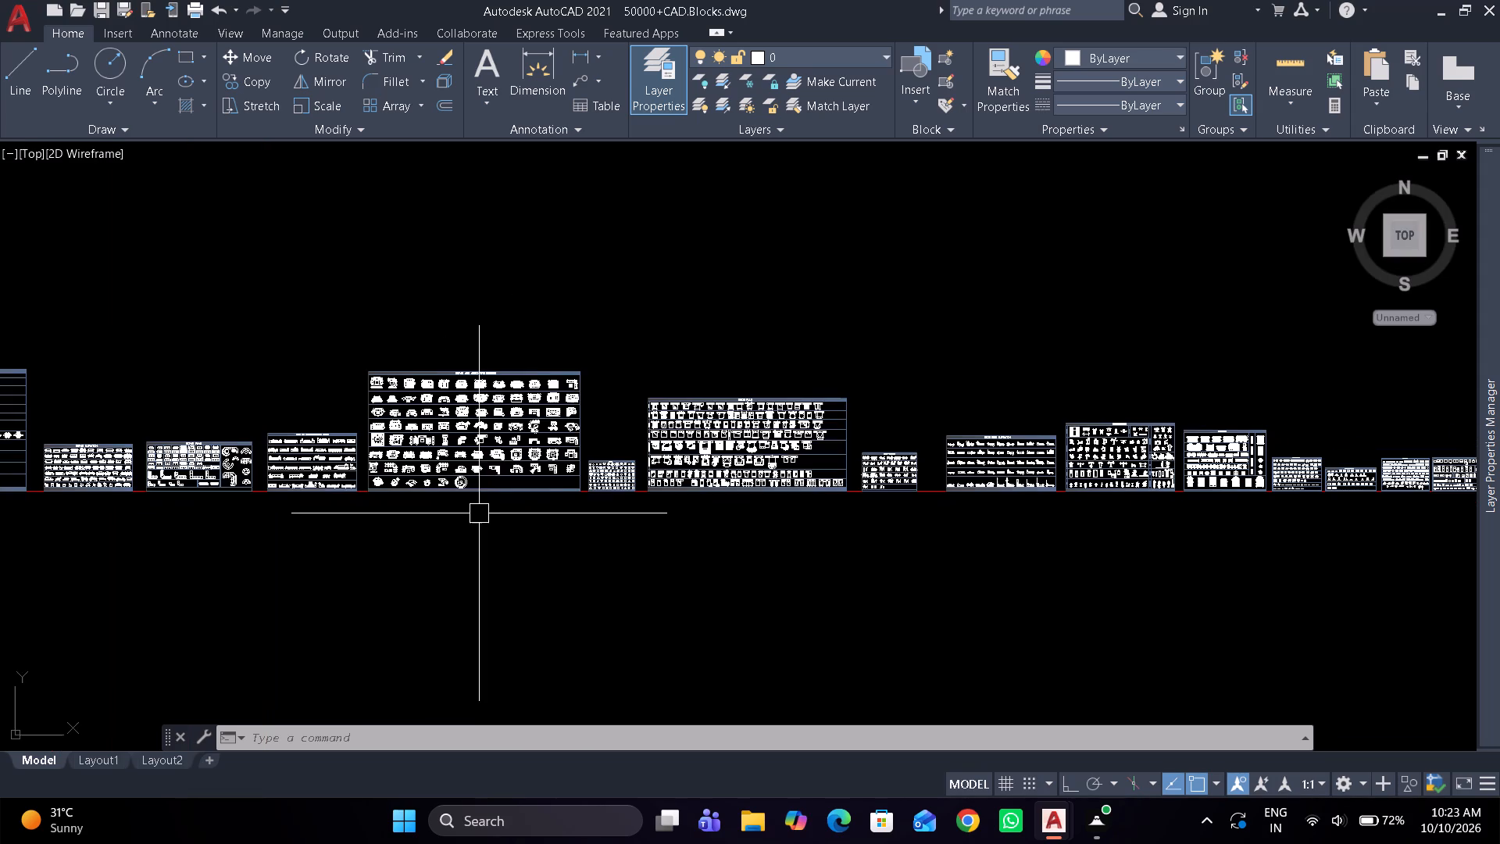
{"action": "scroll", "coordinate": [455, 470], "scroll_direction": "up", "scroll_amount": 3}
{"action": "middle_click_drag", "start_coordinate": [799, 413], "coordinate": [677, 431]}
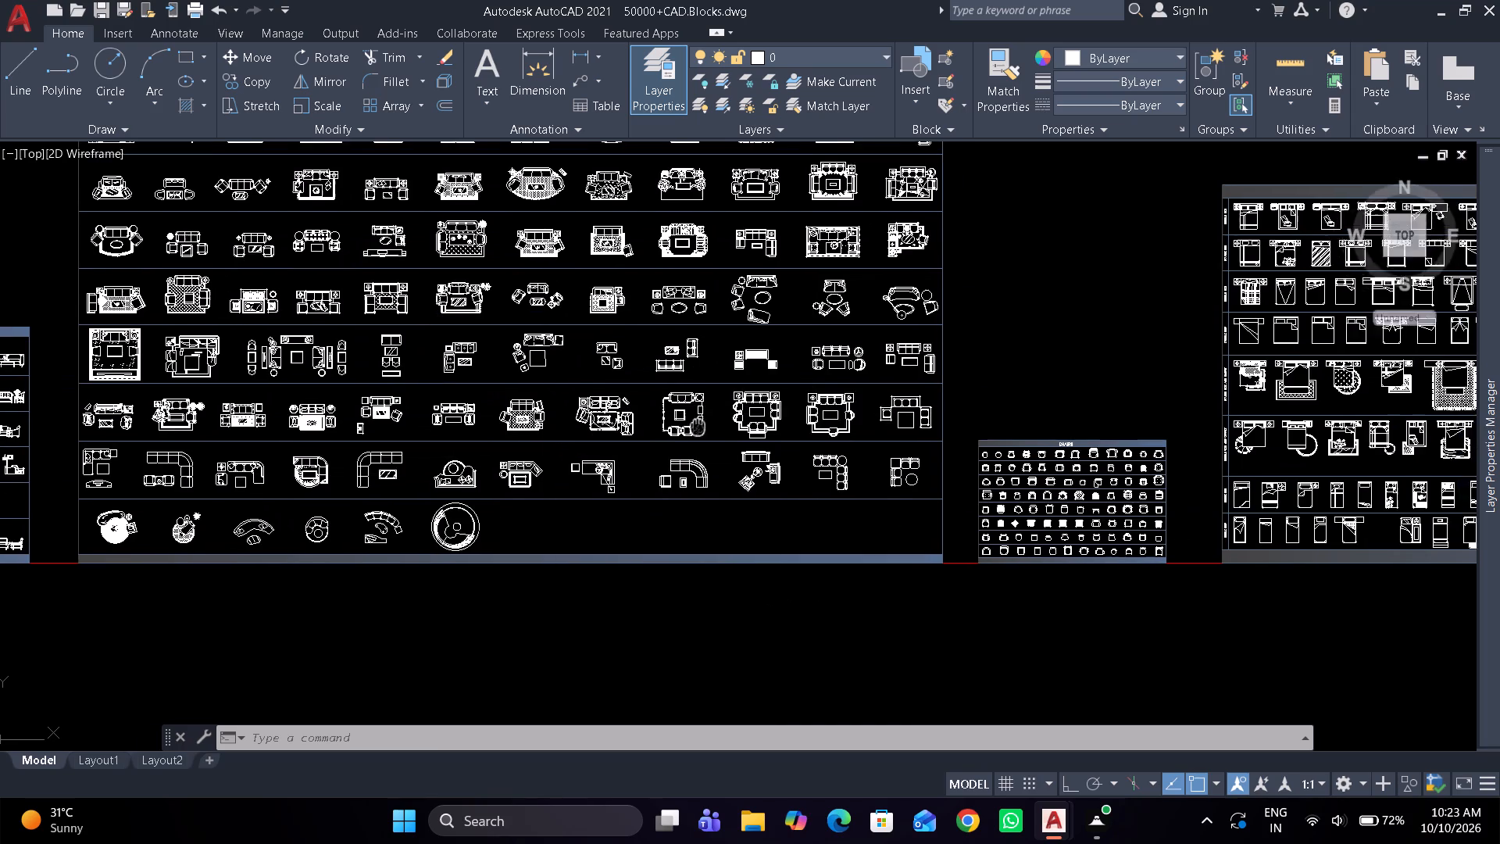
{"action": "middle_click_drag", "start_coordinate": [677, 431], "coordinate": [341, 488]}
{"action": "scroll", "coordinate": [940, 370], "scroll_direction": "up", "scroll_amount": 1}
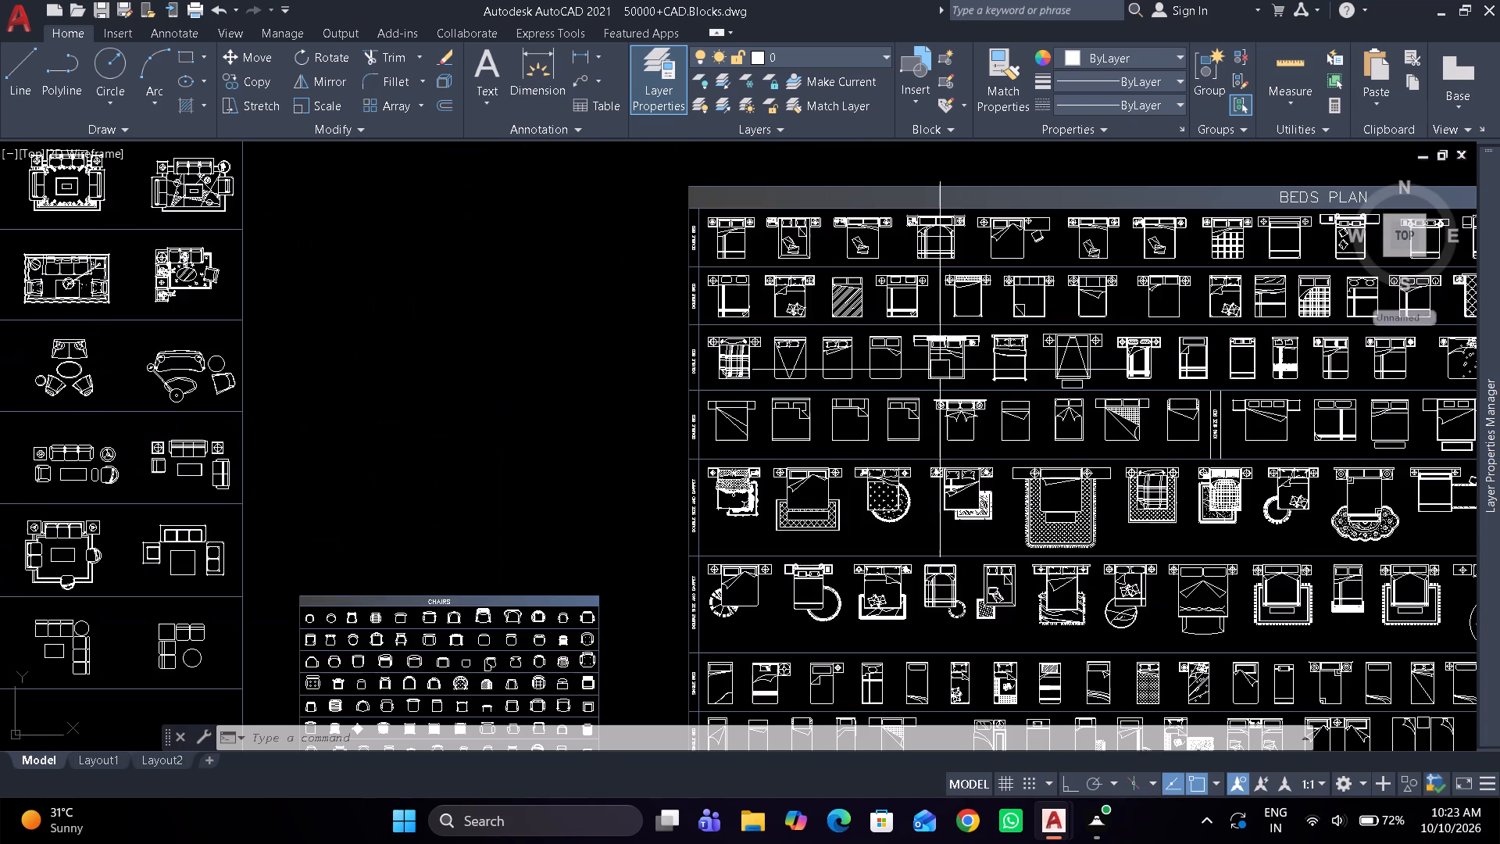
{"action": "scroll", "coordinate": [912, 337], "scroll_direction": "up", "scroll_amount": 2}
{"action": "middle_click_drag", "start_coordinate": [815, 402], "coordinate": [711, 567]}
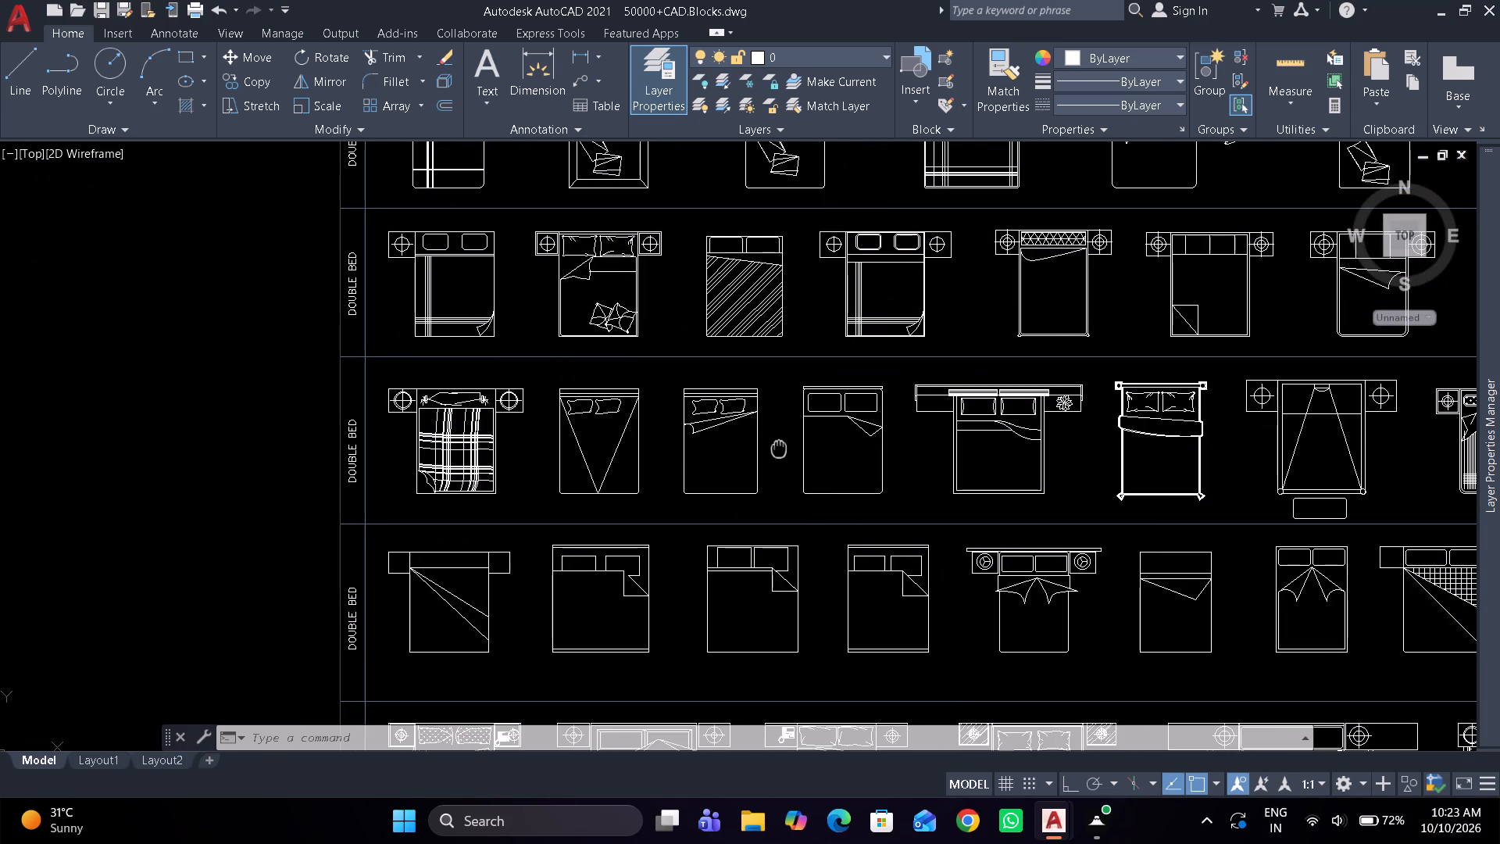
{"action": "middle_click_drag", "start_coordinate": [711, 567], "coordinate": [684, 635]}
{"action": "scroll", "coordinate": [693, 386], "scroll_direction": "up", "scroll_amount": 1}
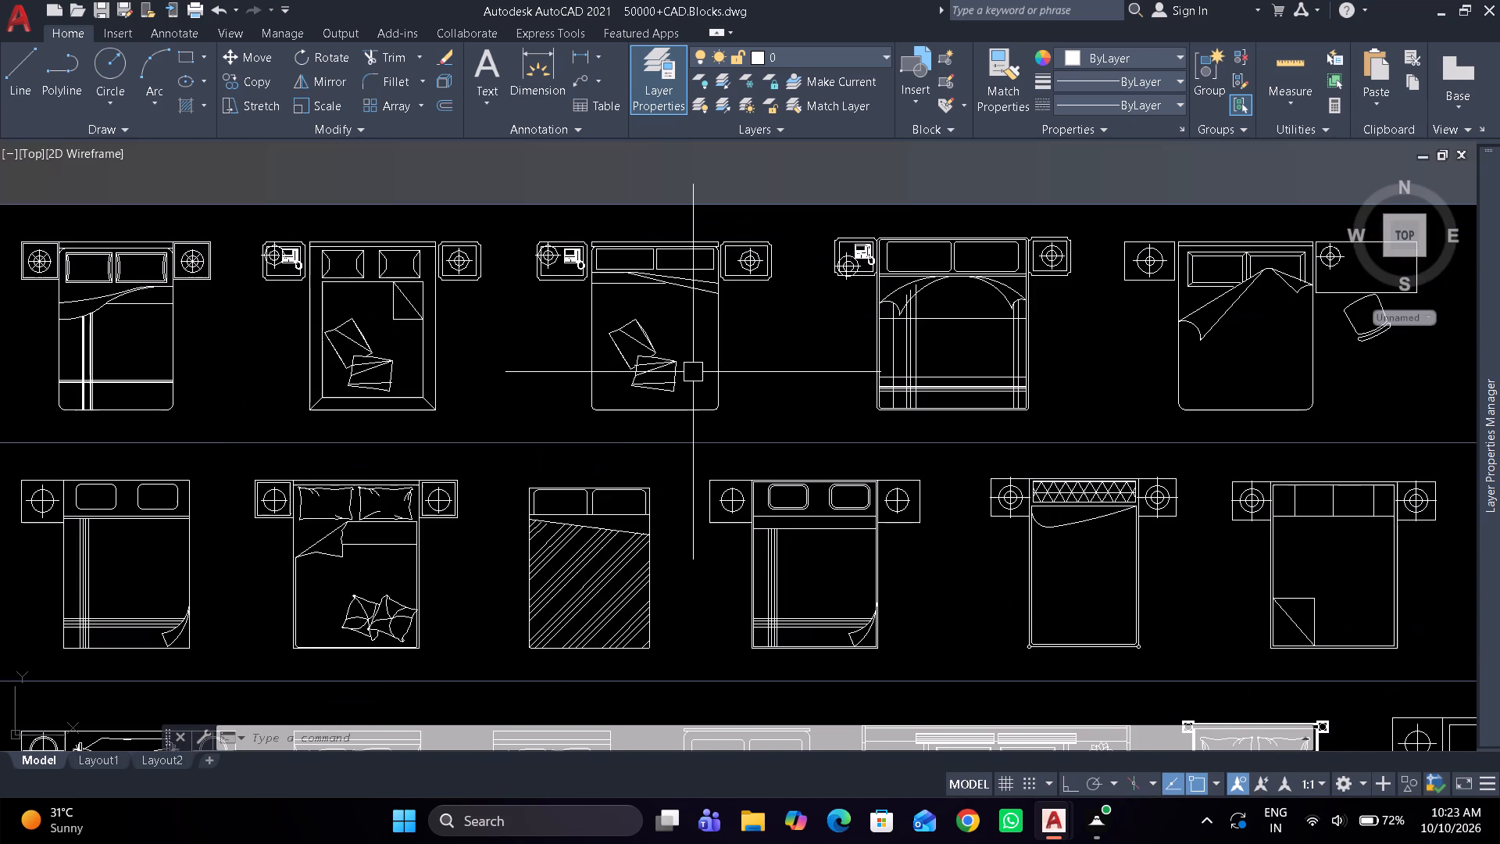
{"action": "scroll", "coordinate": [527, 382], "scroll_direction": "down", "scroll_amount": 1}
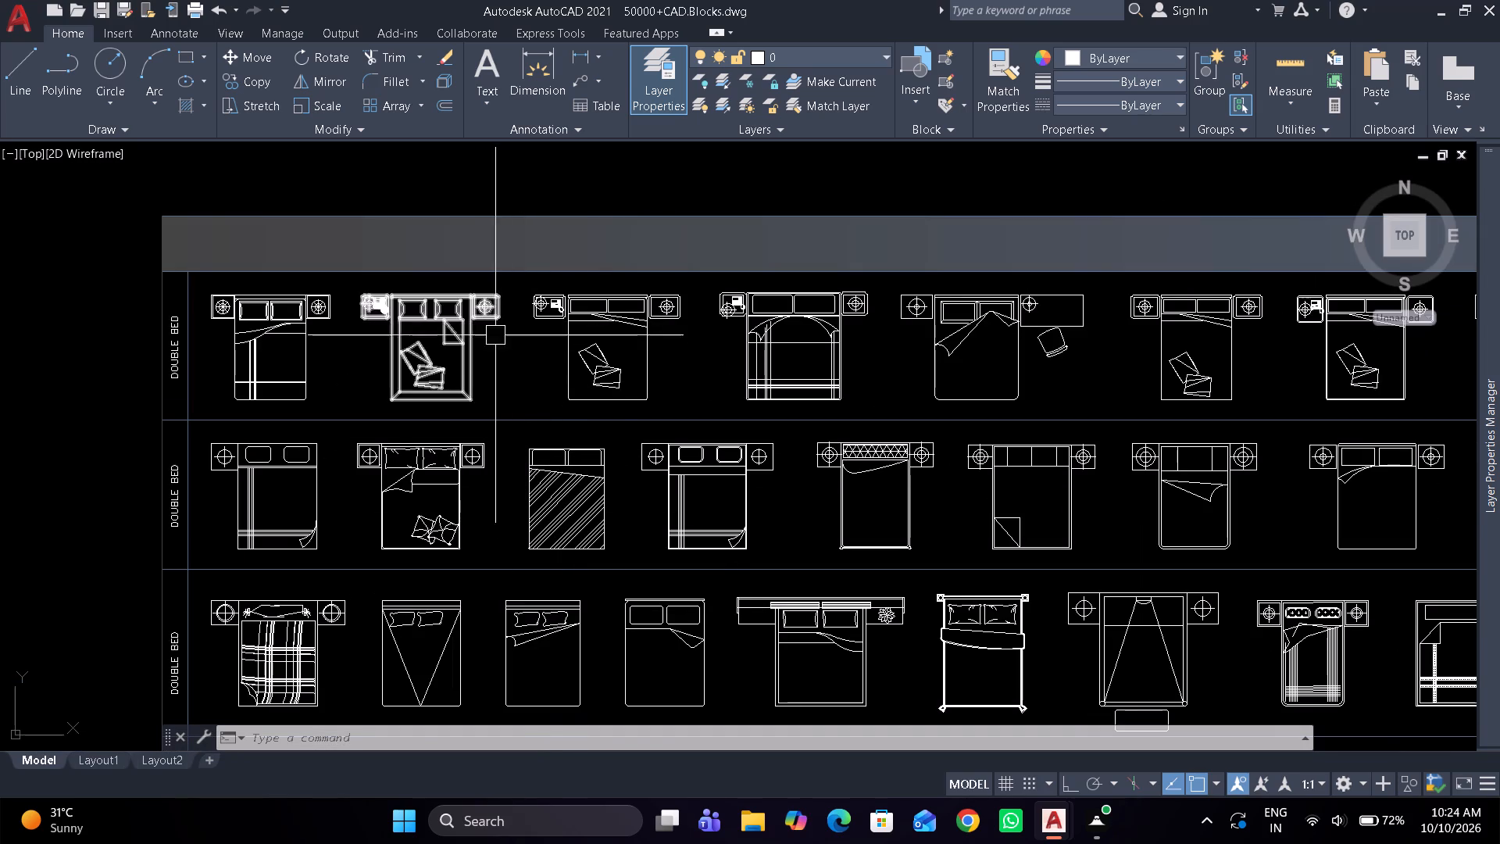
{"action": "middle_click_drag", "start_coordinate": [689, 540], "coordinate": [612, 318]}
{"action": "middle_click_drag", "start_coordinate": [700, 508], "coordinate": [652, 442]}
{"action": "scroll", "coordinate": [692, 518], "scroll_direction": "up", "scroll_amount": 1}
{"action": "scroll", "coordinate": [692, 518], "scroll_direction": "down", "scroll_amount": 1}
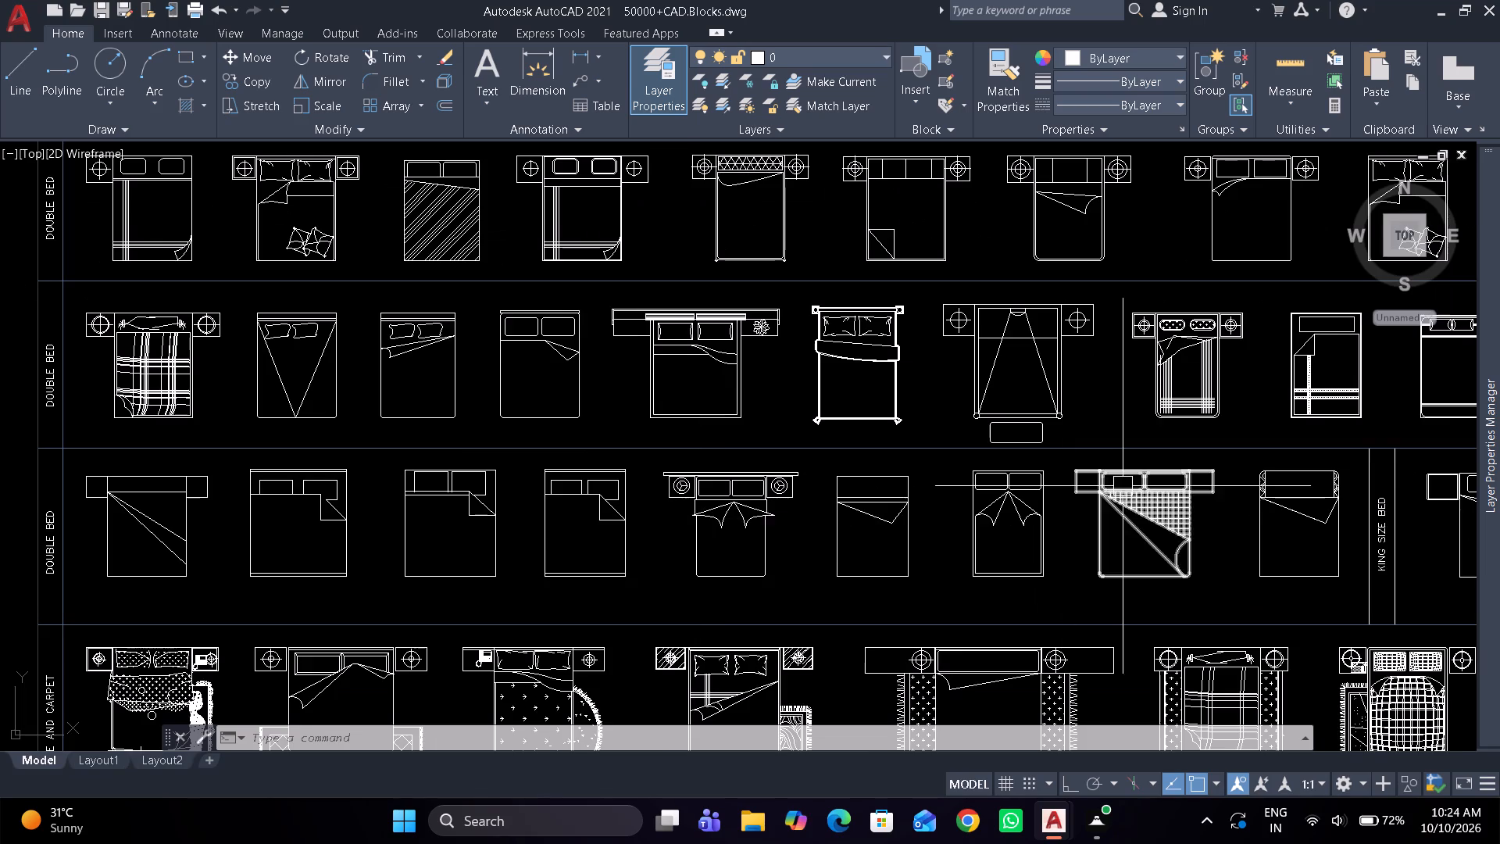
{"action": "middle_click_drag", "start_coordinate": [1084, 480], "coordinate": [548, 401]}
{"action": "middle_click_drag", "start_coordinate": [869, 425], "coordinate": [546, 464]}
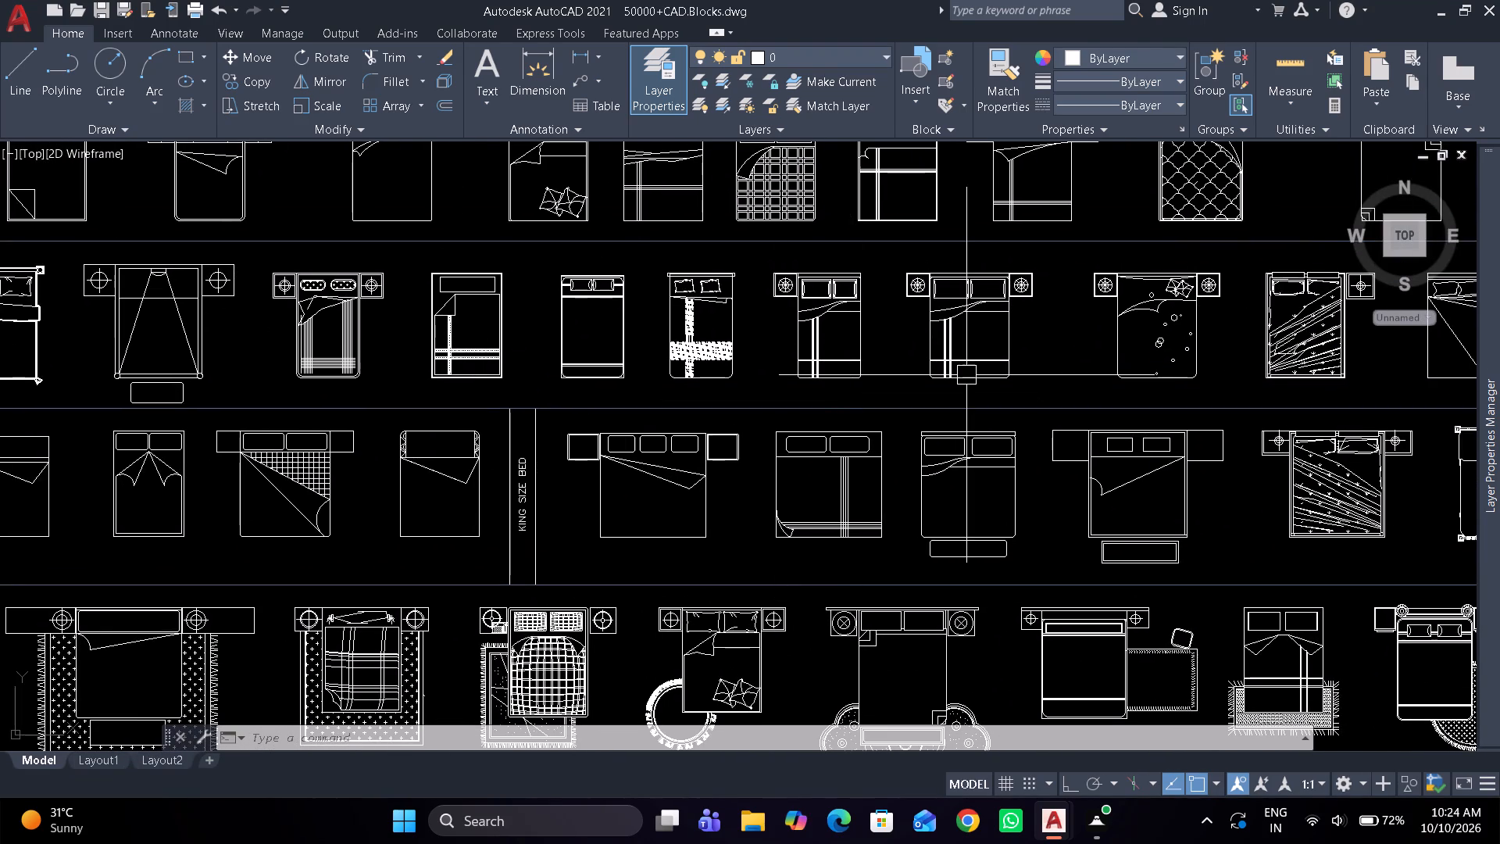
{"action": "middle_click_drag", "start_coordinate": [978, 379], "coordinate": [1266, 420]}
{"action": "middle_click_drag", "start_coordinate": [619, 409], "coordinate": [412, 395]}
{"action": "middle_click_drag", "start_coordinate": [927, 370], "coordinate": [669, 412]}
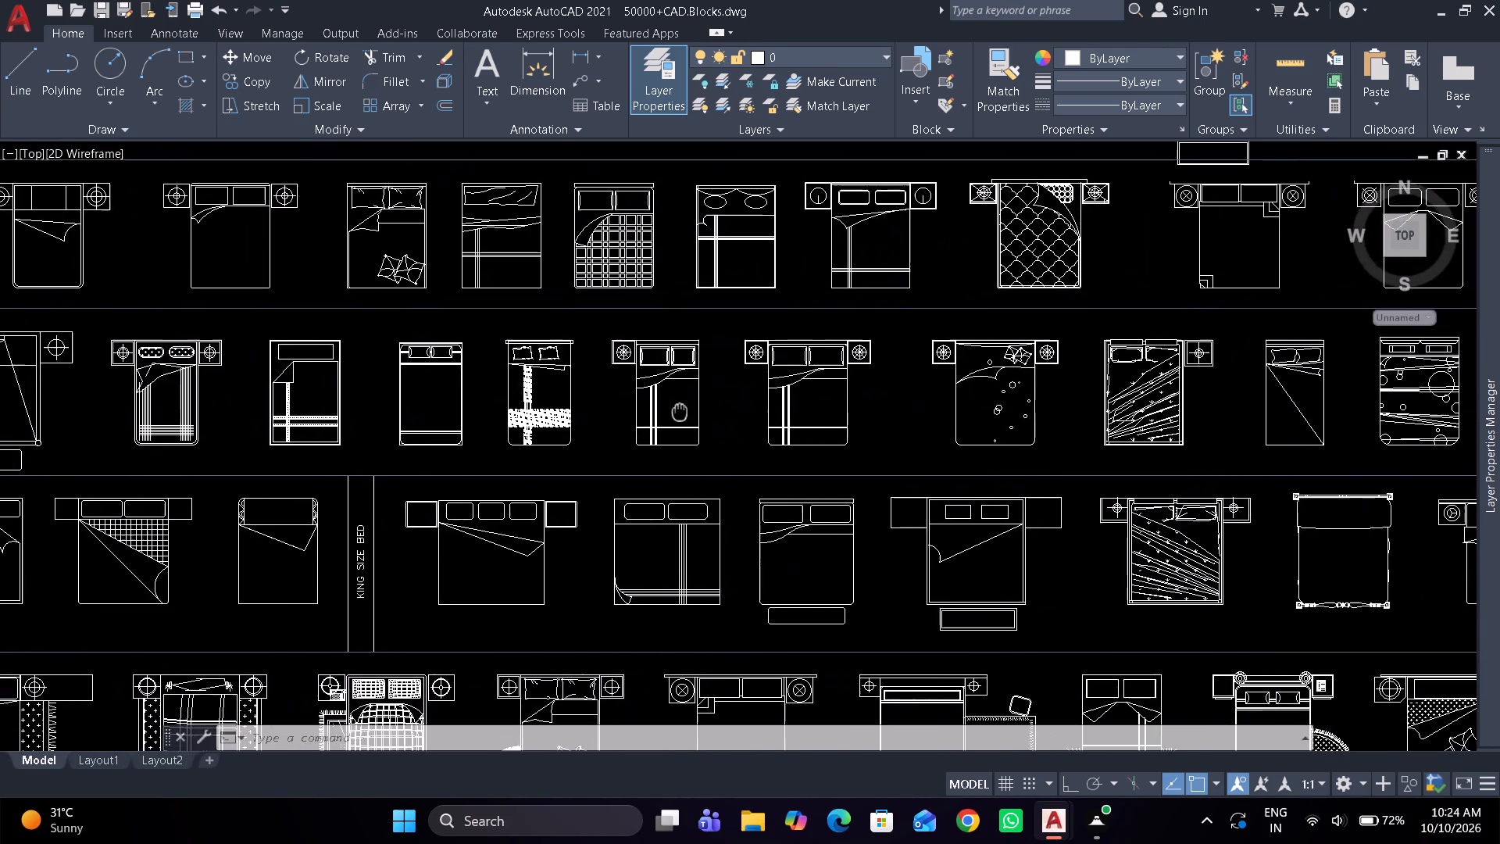
{"action": "middle_click_drag", "start_coordinate": [669, 412], "coordinate": [668, 413]}
Copy a double bed with two lamp-topped bedside tables and a folded blanket into 17.dwg, inserting it below the second bedroom's bed.
{"action": "scroll", "coordinate": [868, 353], "scroll_direction": "up", "scroll_amount": 2}
{"action": "left_click", "coordinate": [819, 365]}
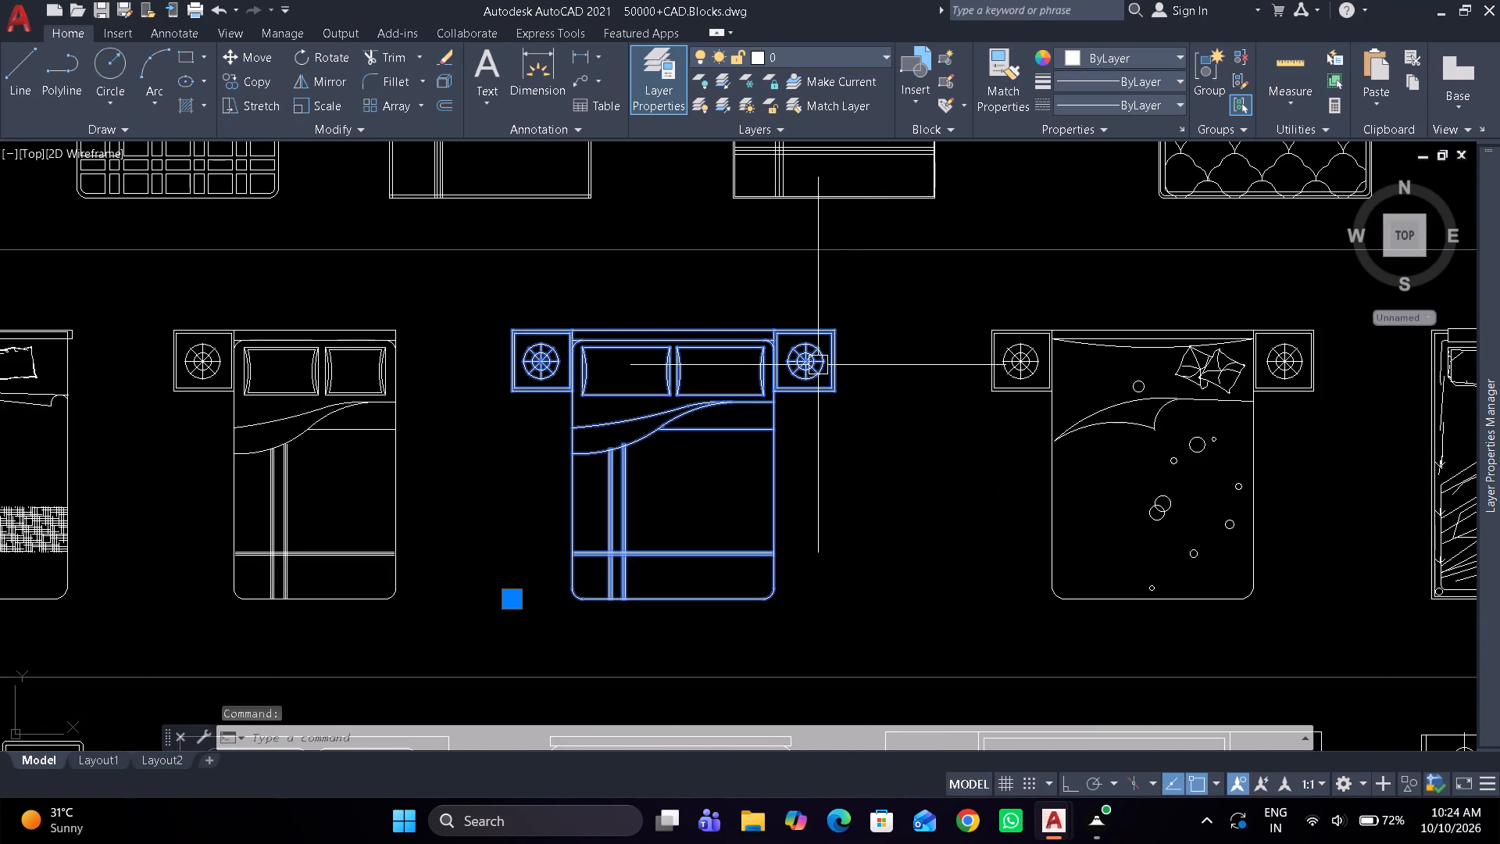
{"action": "key", "text": "ctrl+c"}
{"action": "key", "text": "alt+Tab"}
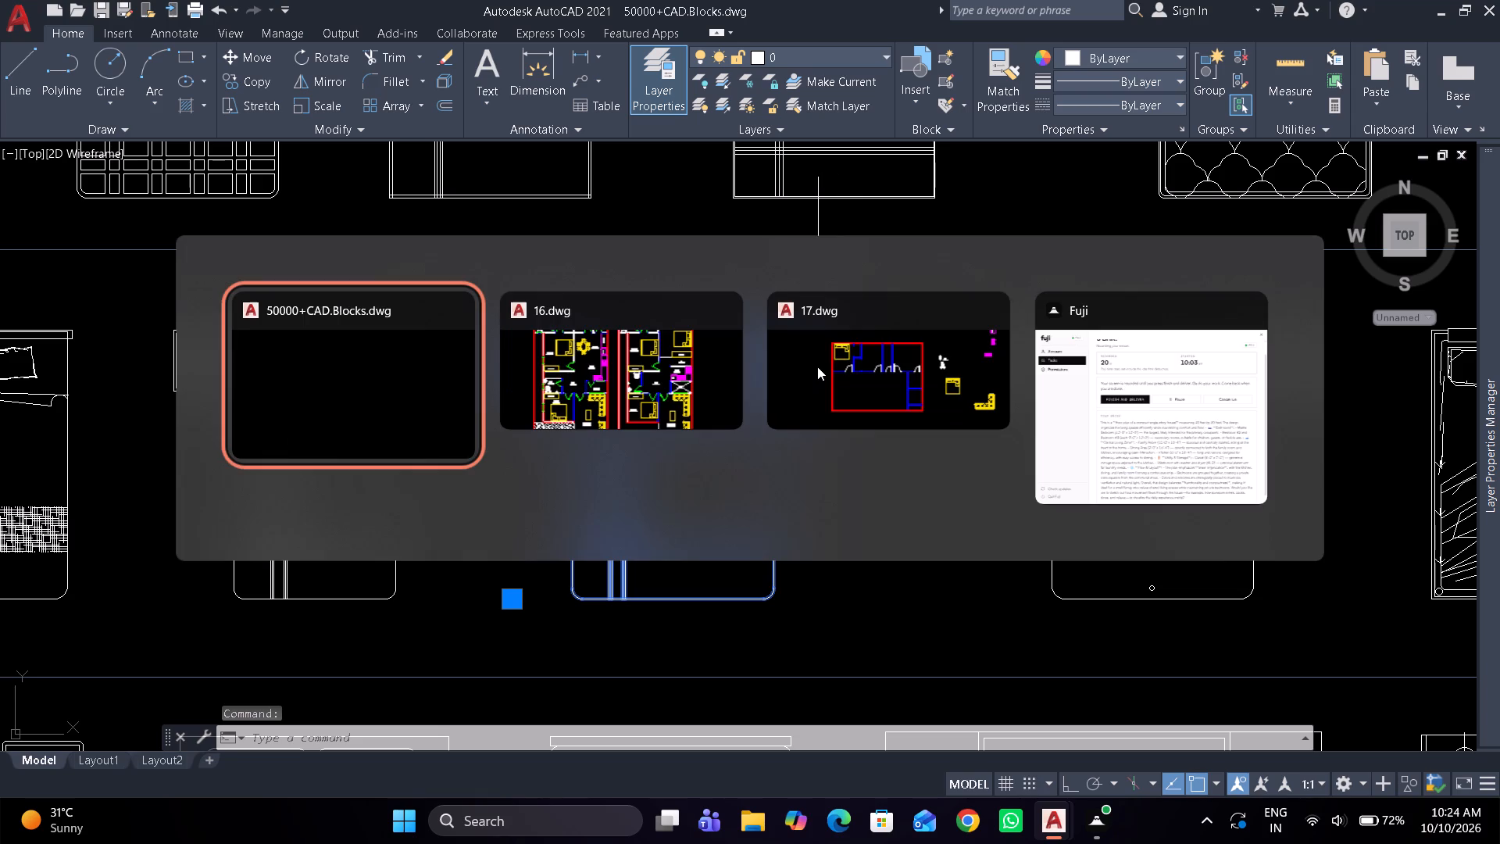
{"action": "key", "text": "alt+Tab"}
{"action": "key", "text": "alt+Tab"}
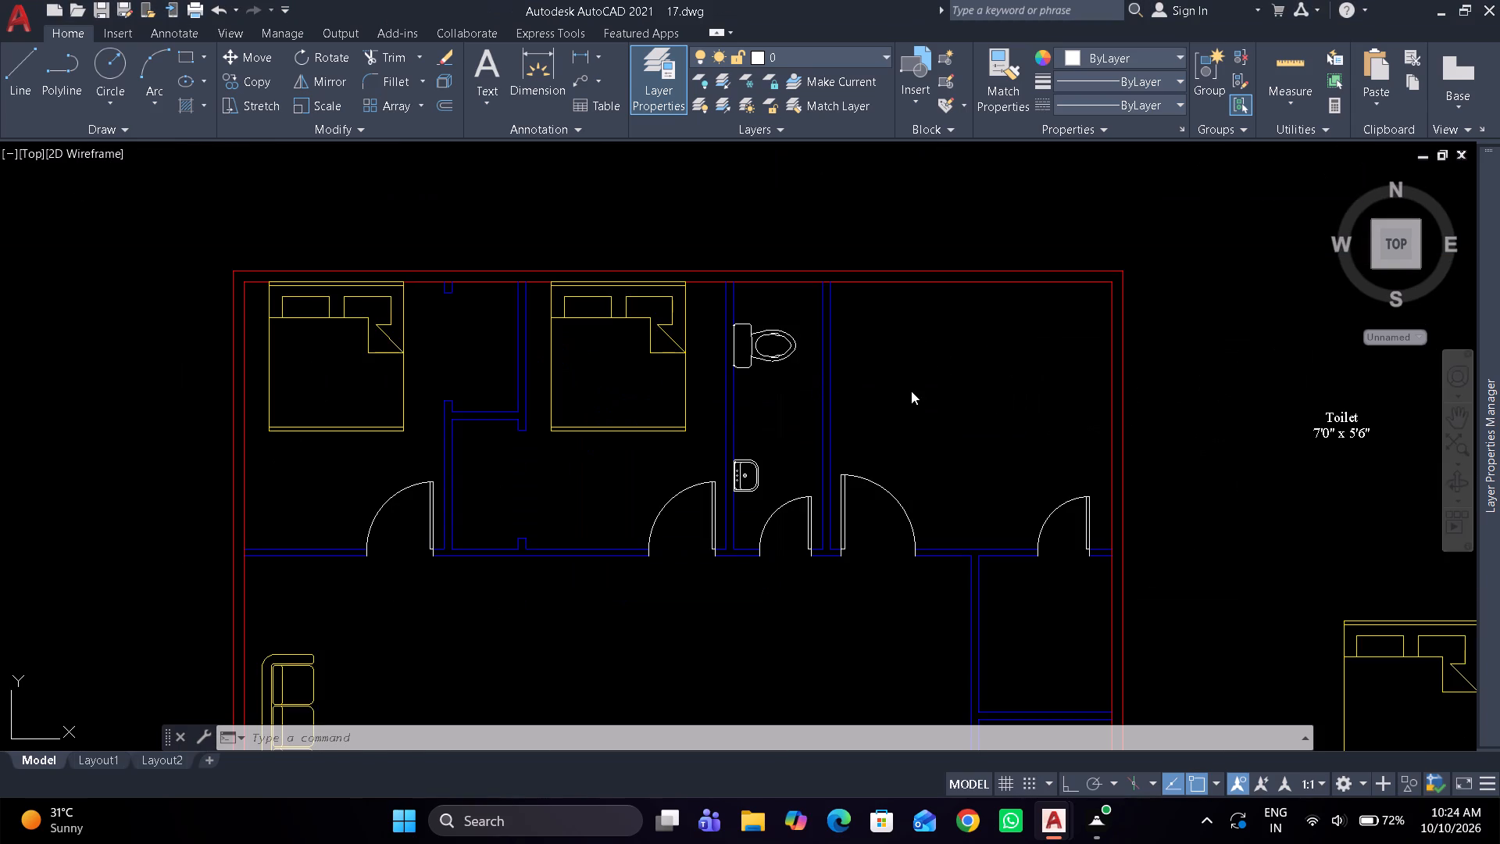
{"action": "key", "text": "ctrl+v"}
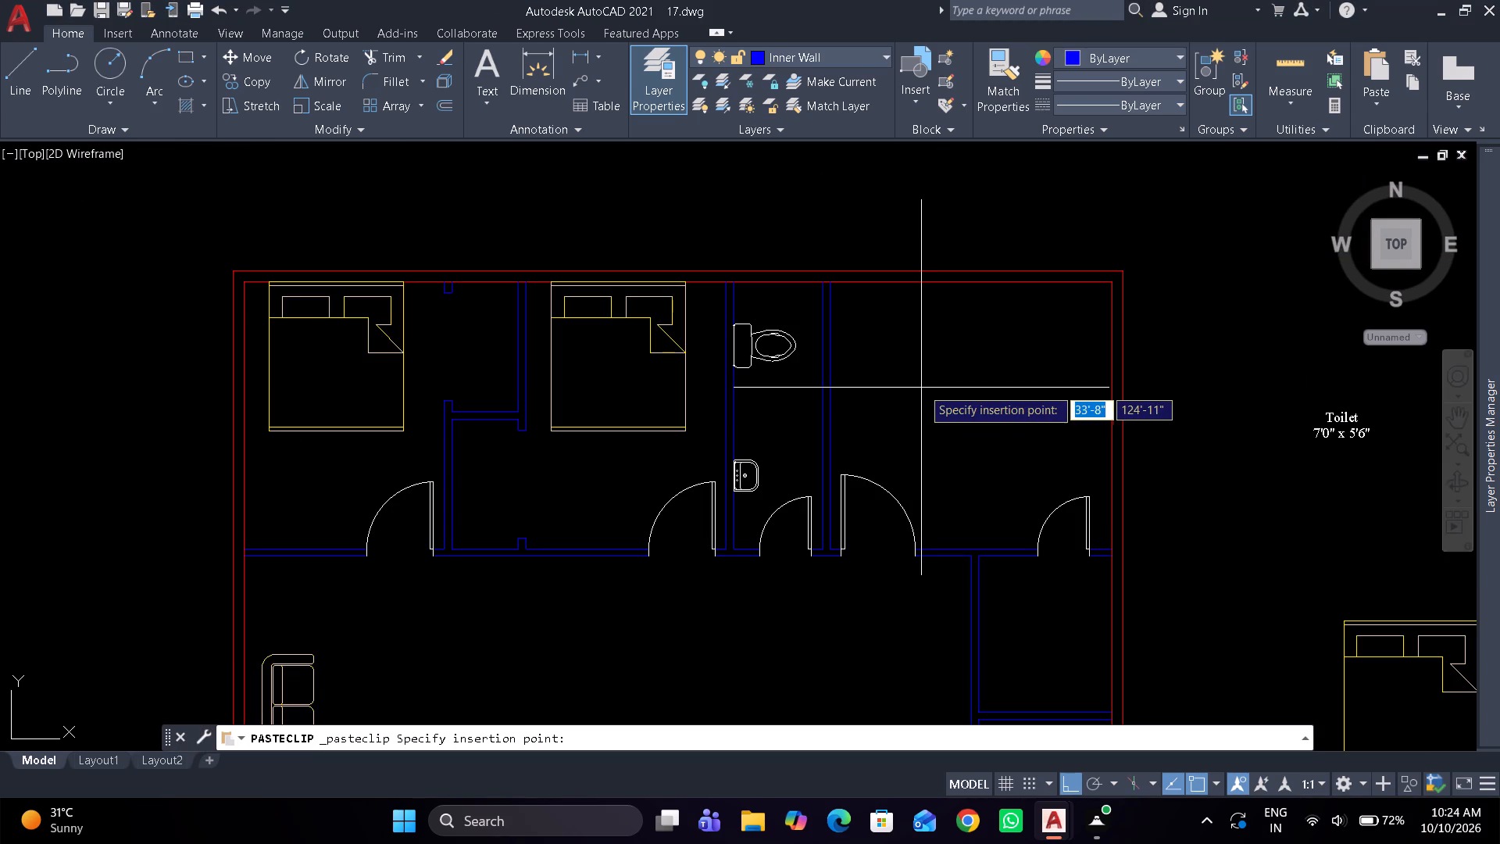
{"action": "scroll", "coordinate": [905, 403], "scroll_direction": "down", "scroll_amount": 4}
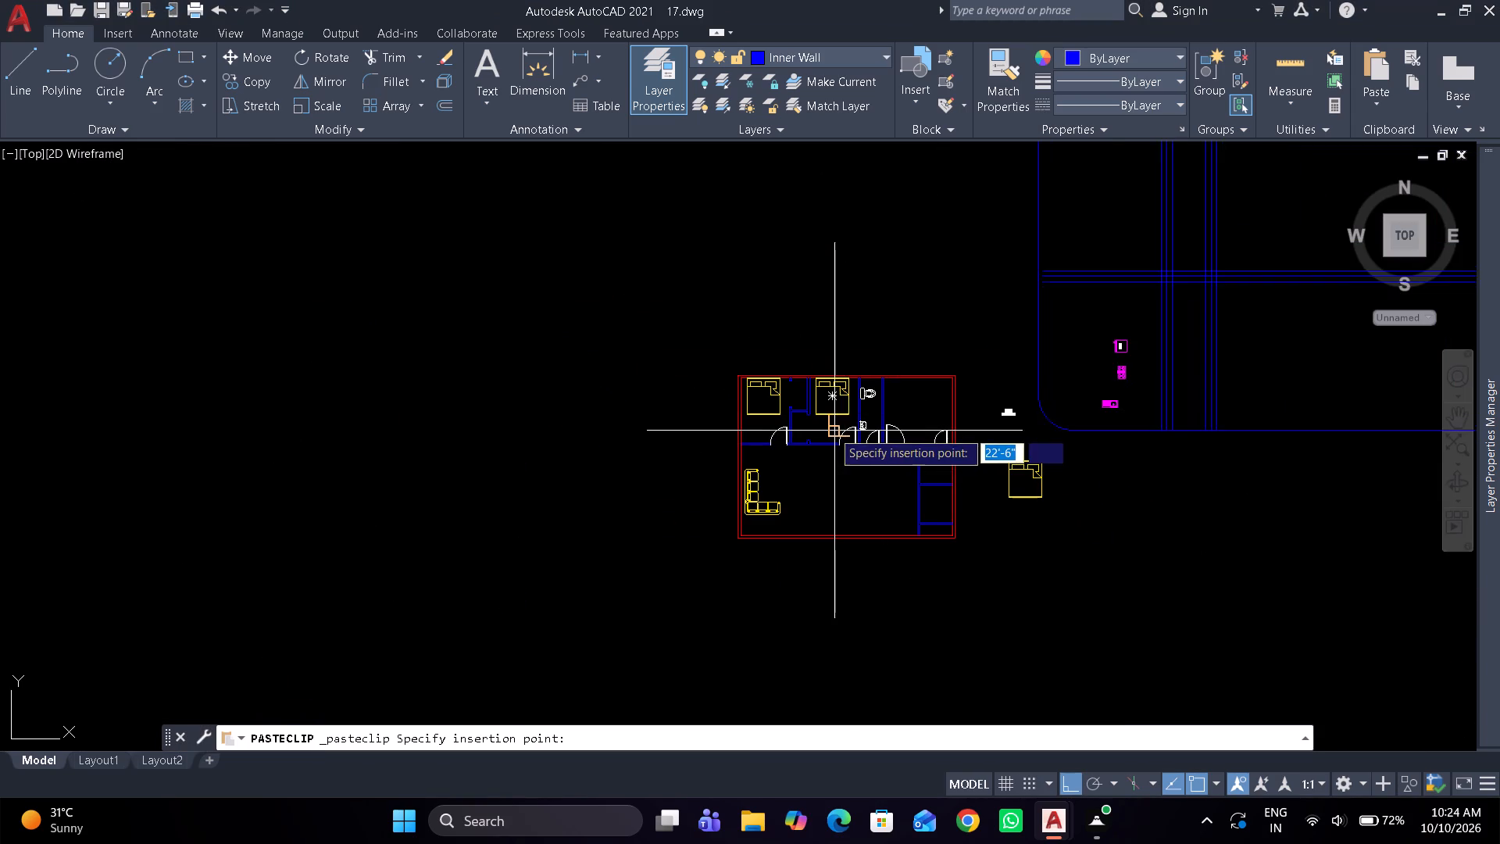
{"action": "left_click", "coordinate": [832, 431]}
Scale the oversized pasted double bed down from its lower left corner to about 4'-8" wide, excluding the bedside tables.
{"action": "left_click", "coordinate": [1040, 307]}
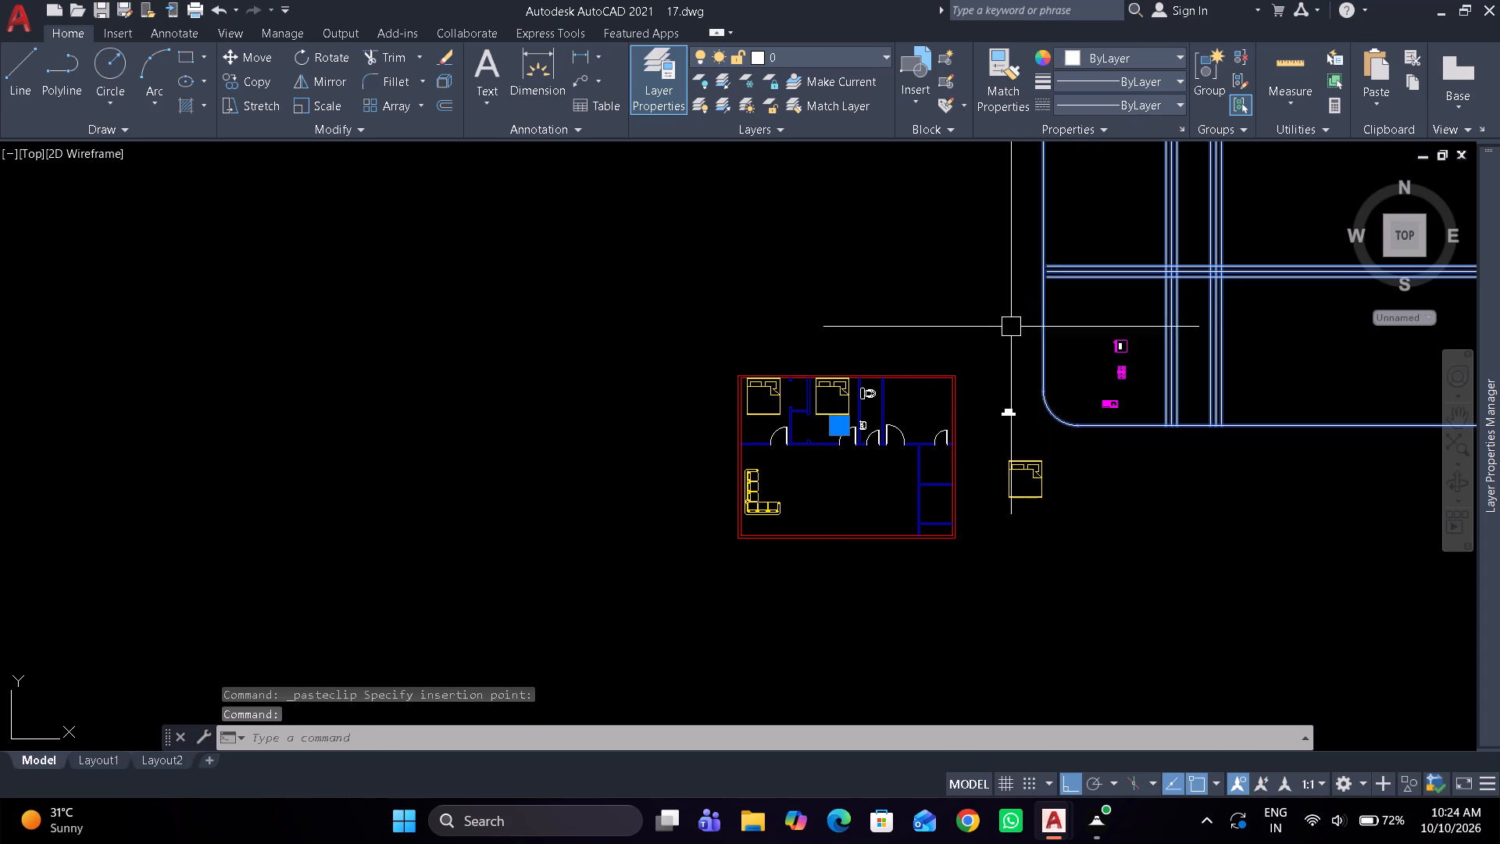
{"action": "key", "text": "s"}
{"action": "type", "text": "c"}
{"action": "key", "text": "space"}
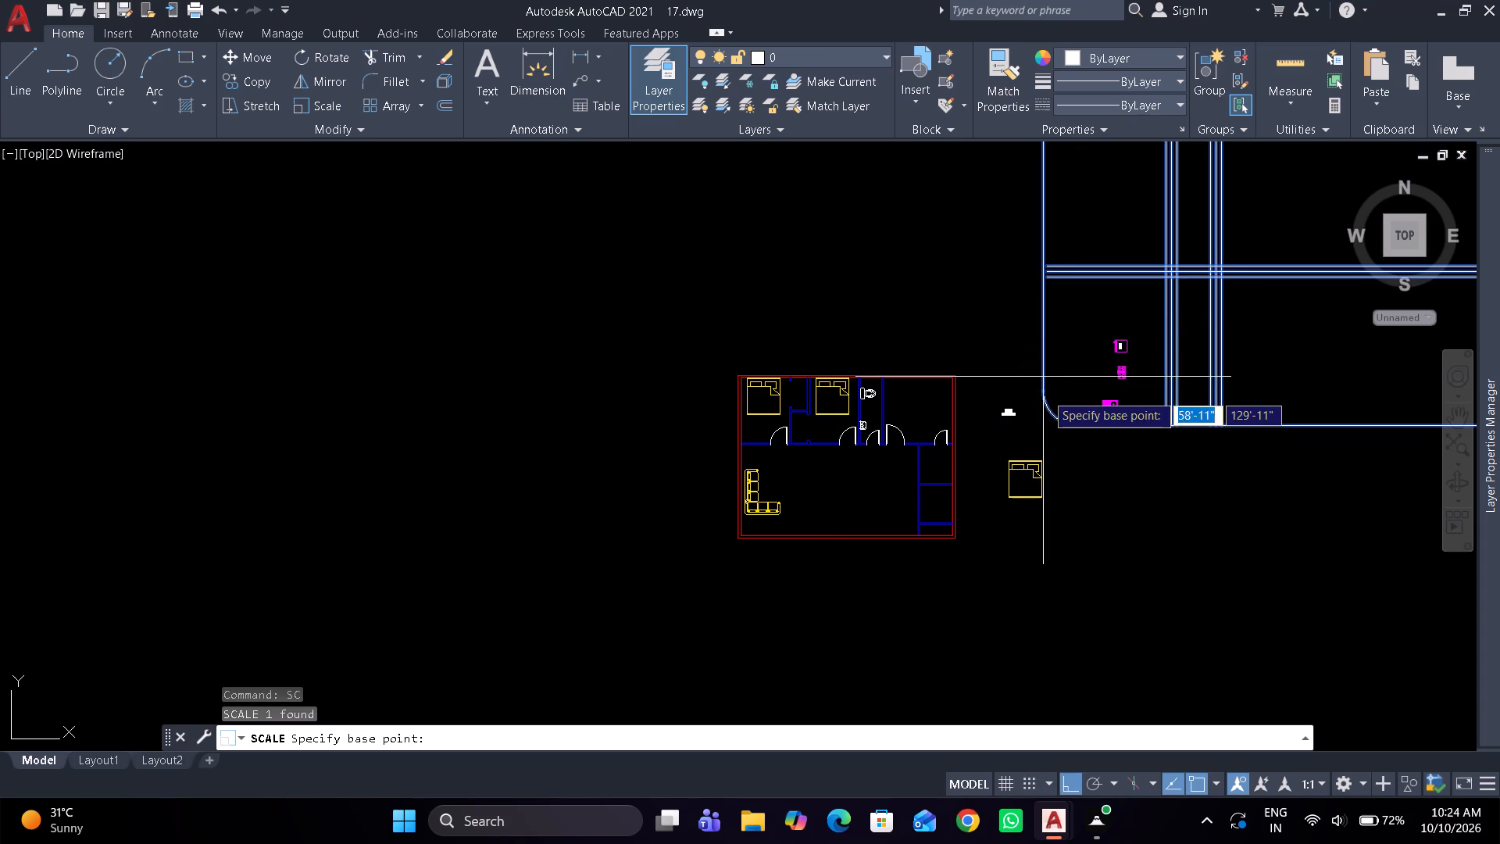
{"action": "left_click", "coordinate": [1045, 423]}
{"action": "scroll", "coordinate": [1051, 451], "scroll_direction": "up", "scroll_amount": 2}
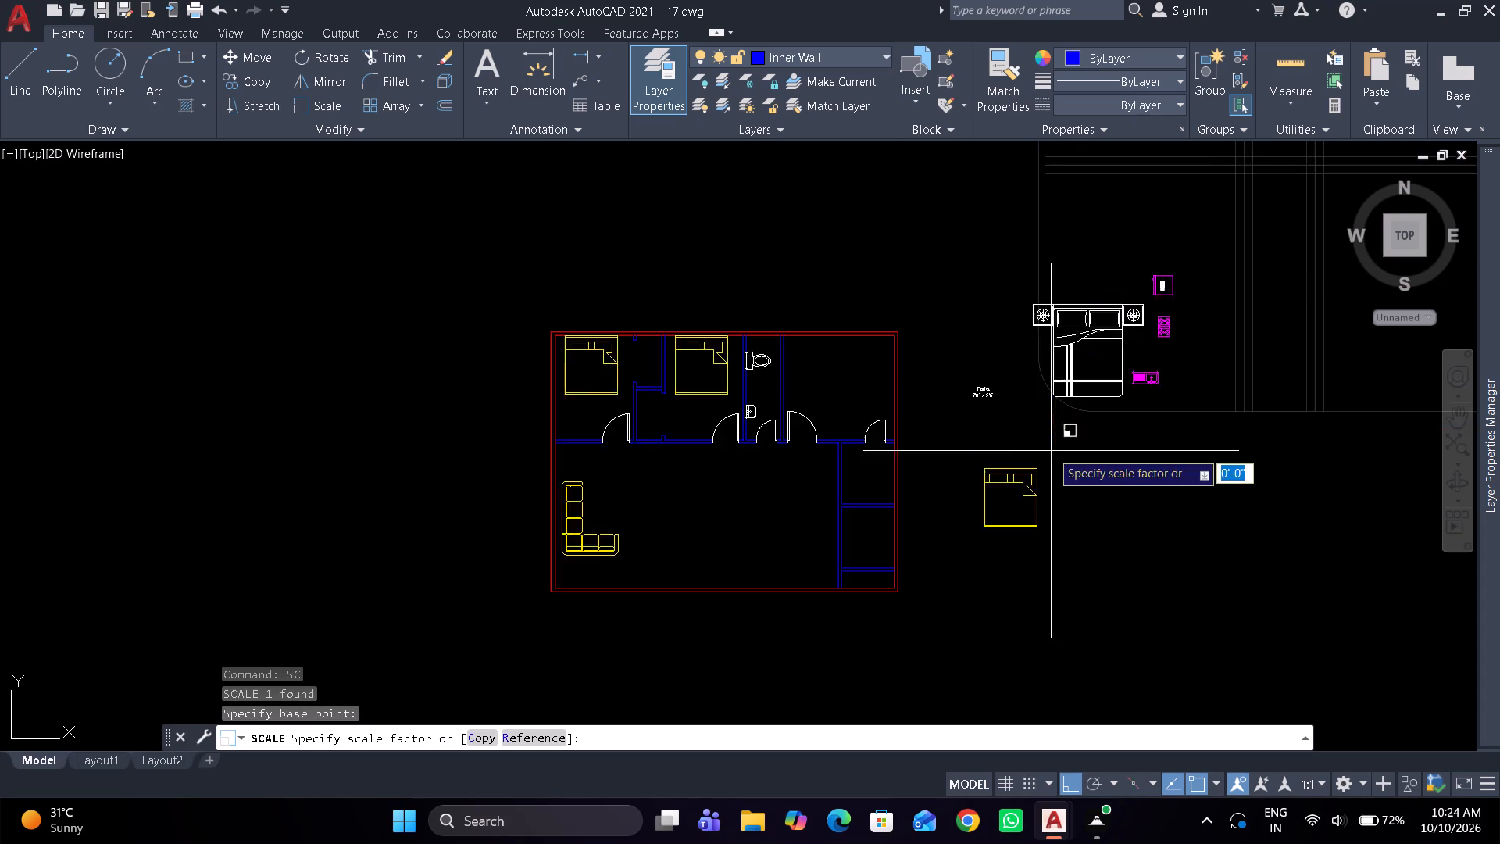
{"action": "left_click", "coordinate": [1048, 417]}
Put the scaled double bed with bedside tables on the Furniture layer.
{"action": "left_click", "coordinate": [1059, 359]}
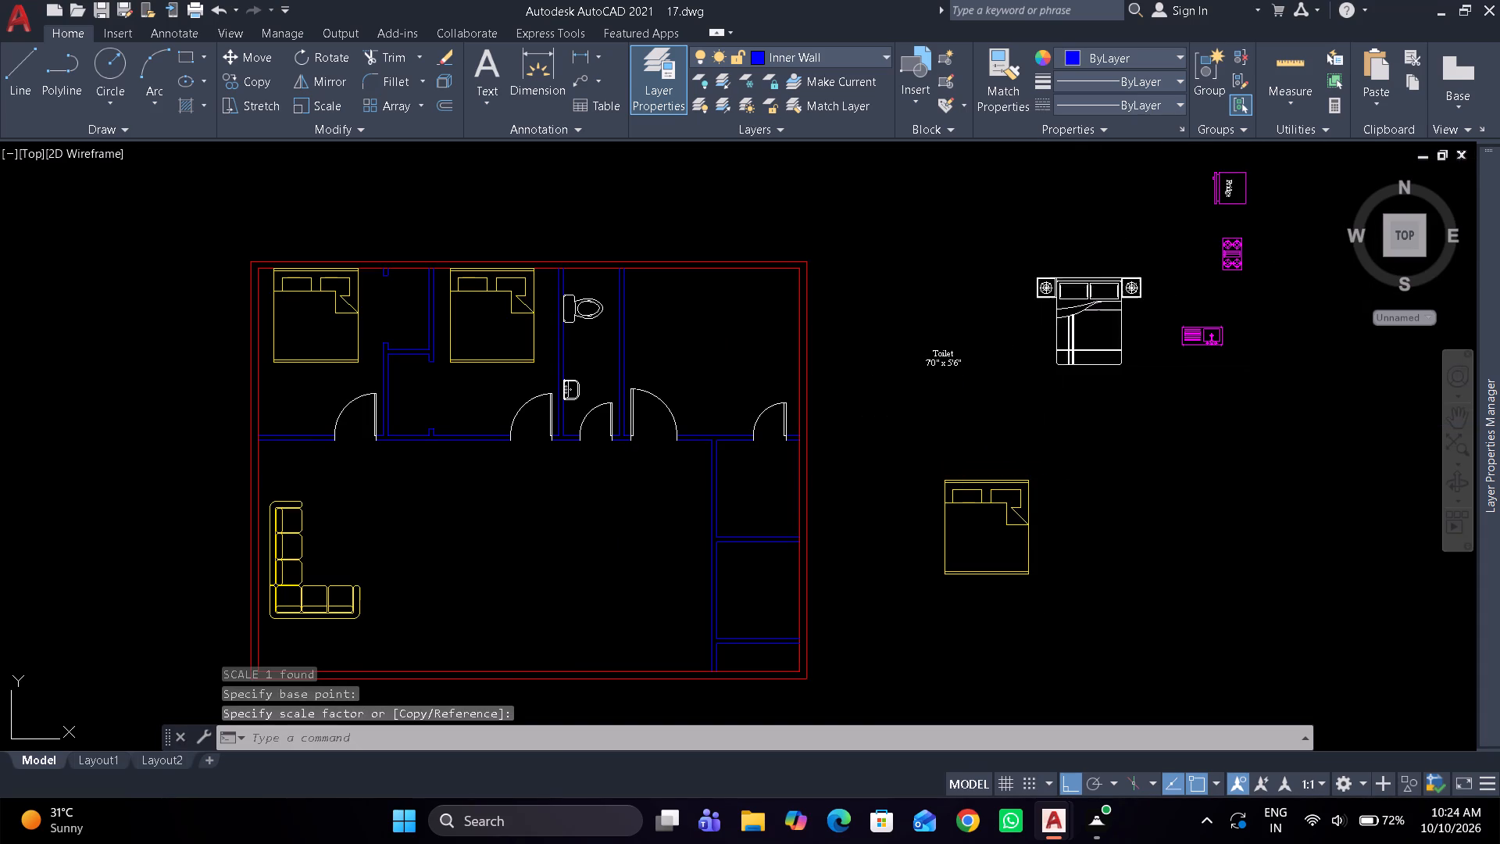
{"action": "left_click", "coordinate": [854, 63]}
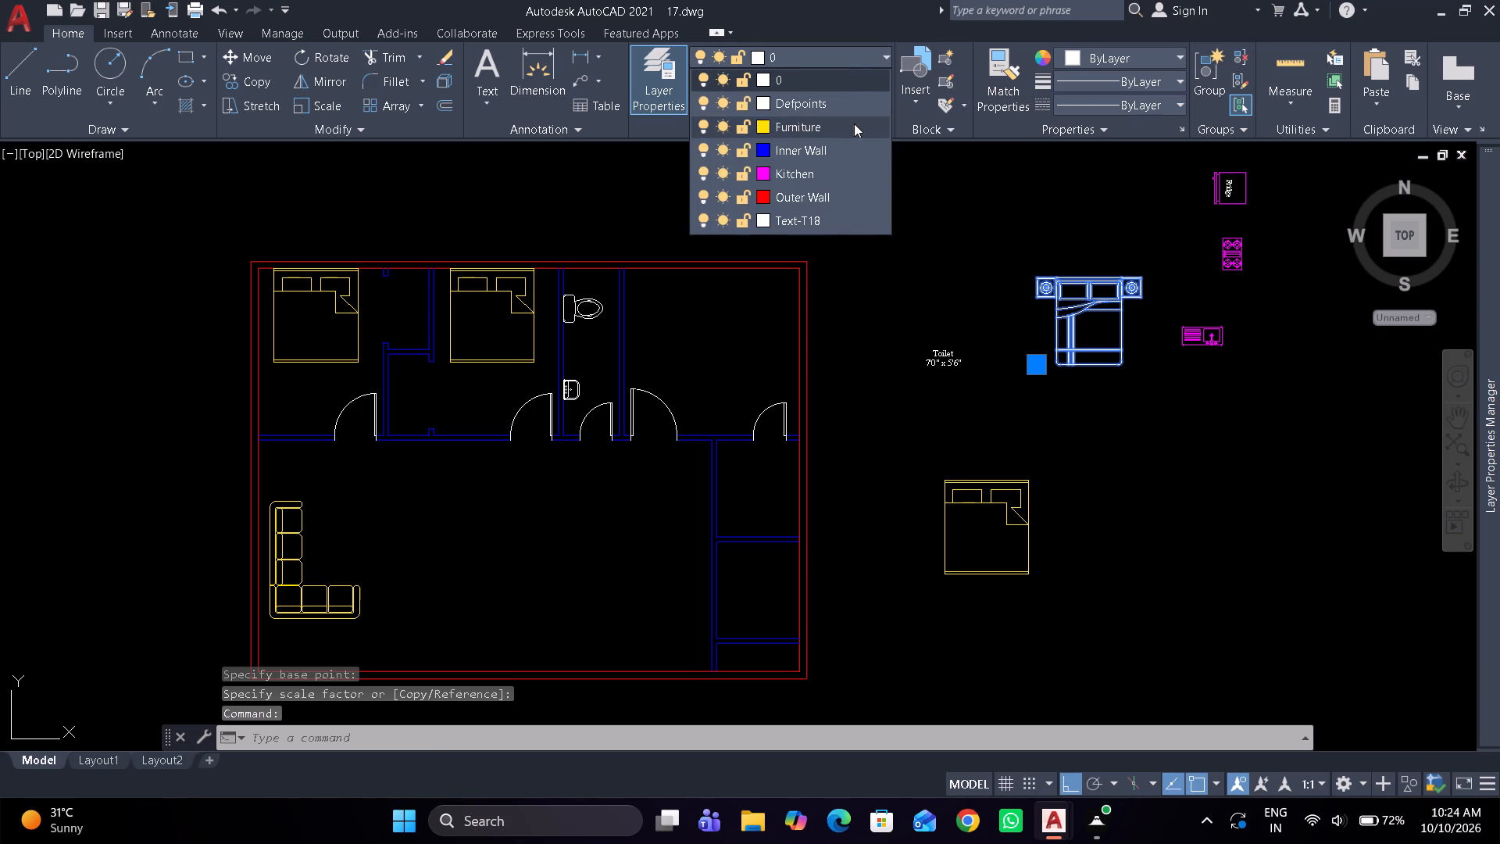
{"action": "left_click", "coordinate": [854, 123]}
Move the bed by its headboard's midpoint onto the inner face of the upper outer wall in the bedroom beside the narrow bathroom.
{"action": "key", "text": "m"}
{"action": "key", "text": "space"}
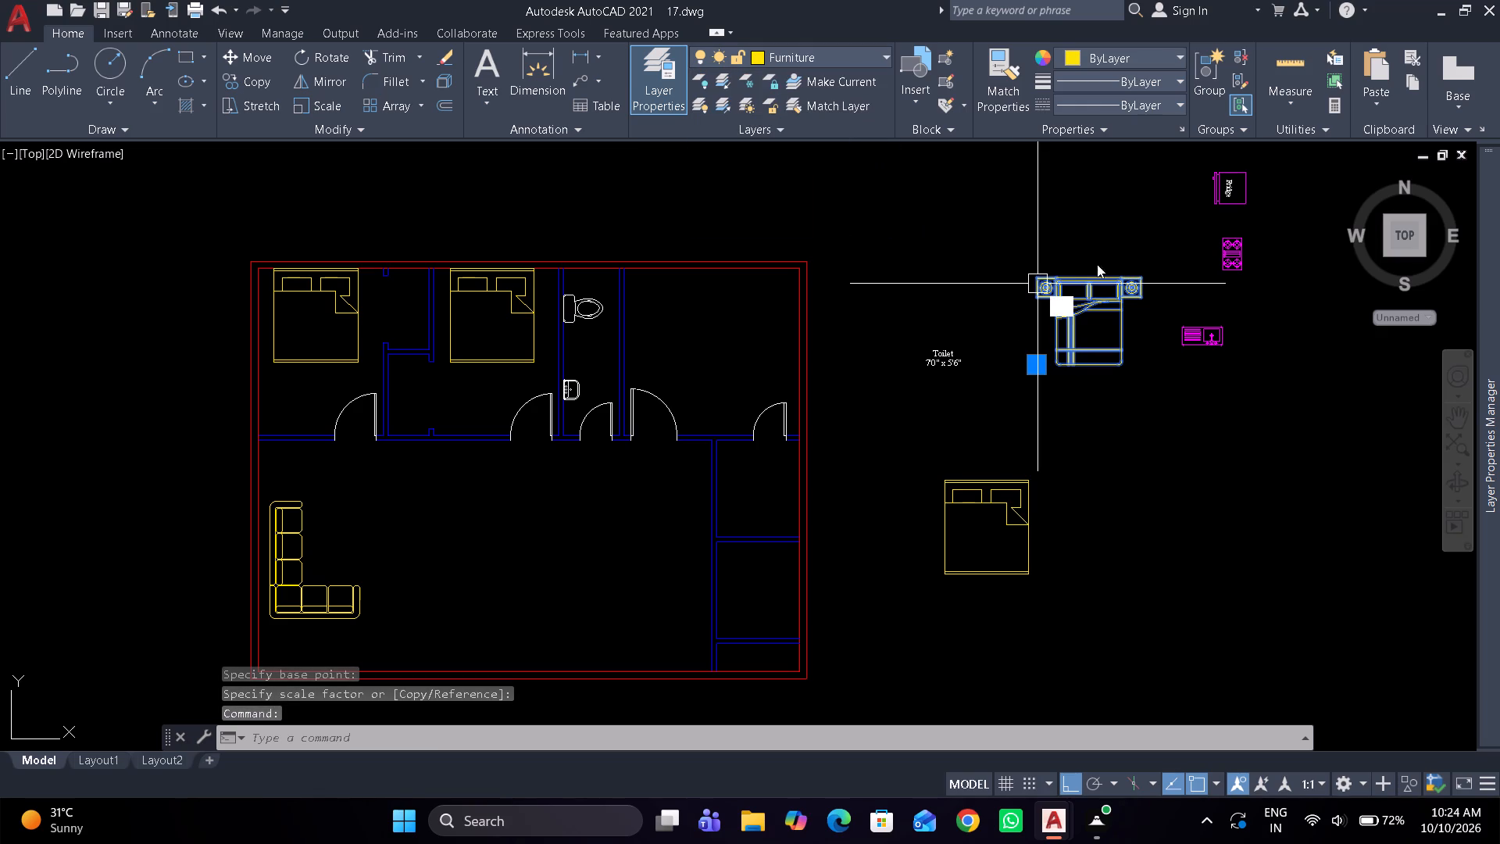
{"action": "scroll", "coordinate": [1097, 264], "scroll_direction": "up", "scroll_amount": 4}
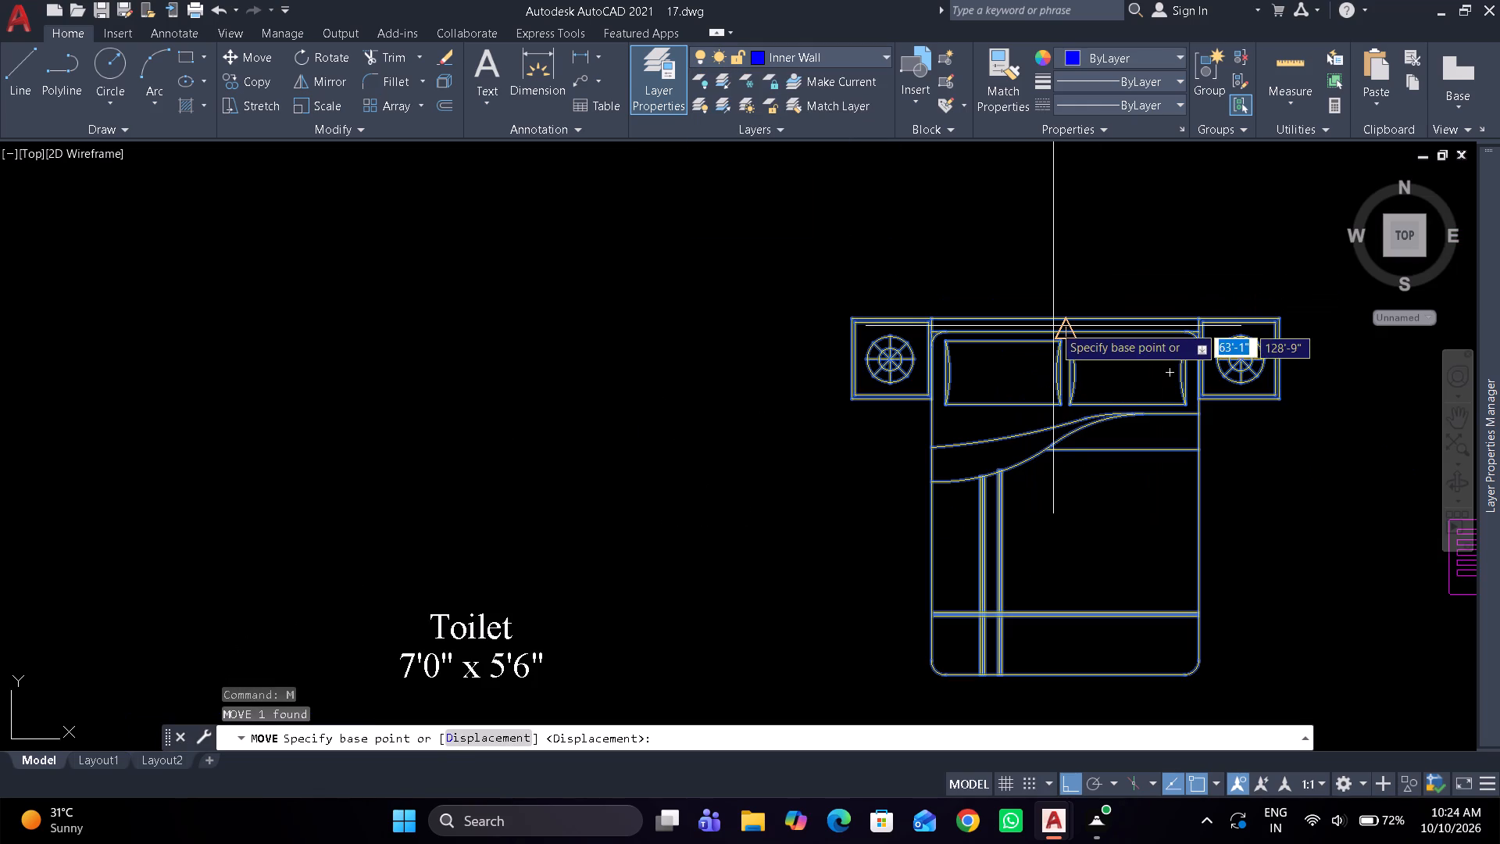
{"action": "left_click", "coordinate": [1064, 314]}
{"action": "scroll", "coordinate": [882, 315], "scroll_direction": "down", "scroll_amount": 4}
{"action": "scroll", "coordinate": [621, 319], "scroll_direction": "up", "scroll_amount": 1}
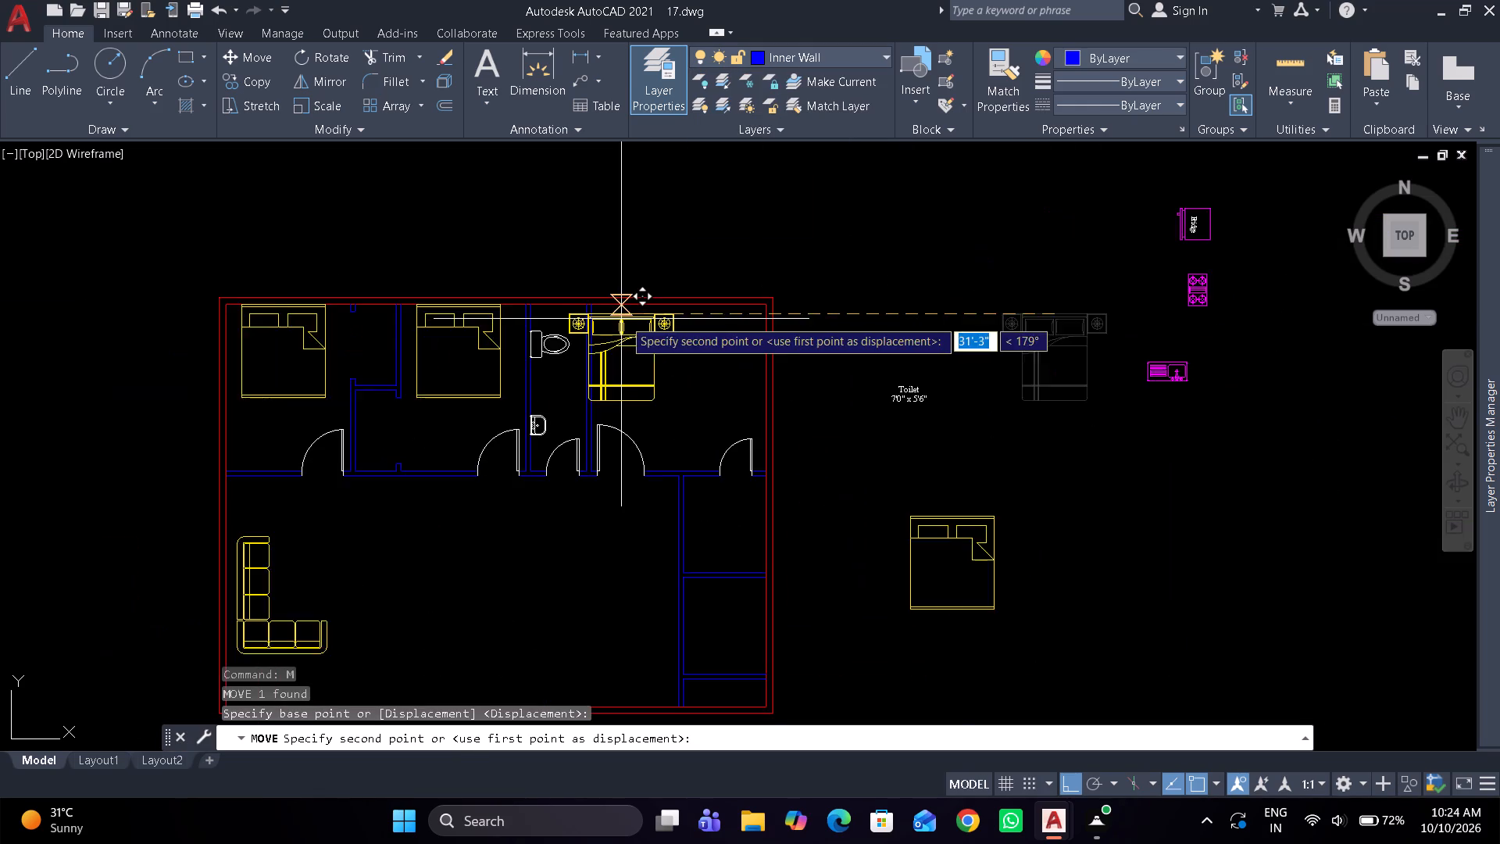
{"action": "scroll", "coordinate": [643, 319], "scroll_direction": "up", "scroll_amount": 2}
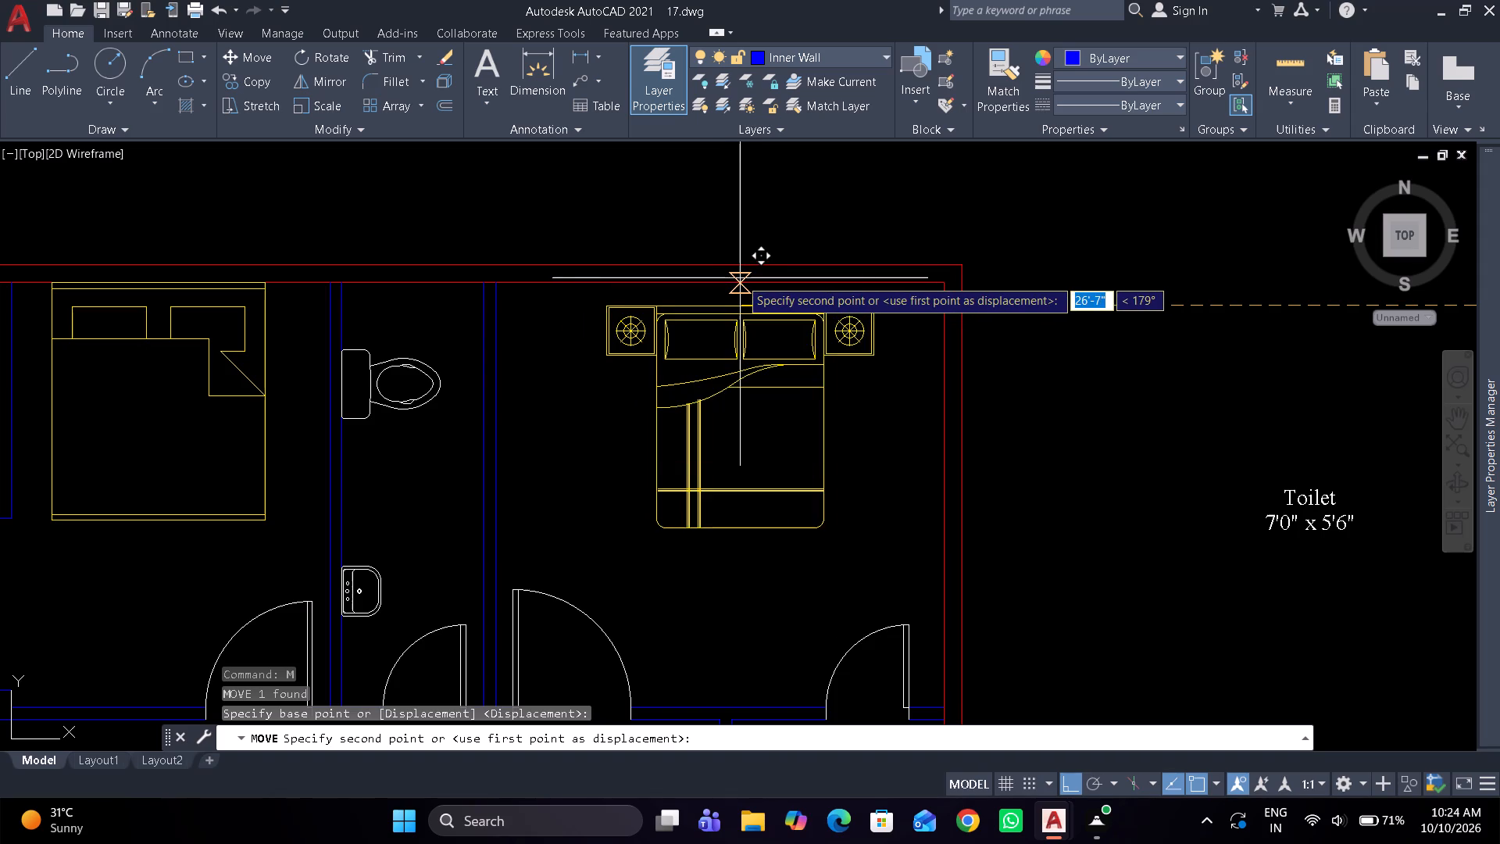
{"action": "left_click", "coordinate": [730, 280]}
{"action": "left_click", "coordinate": [727, 311]}
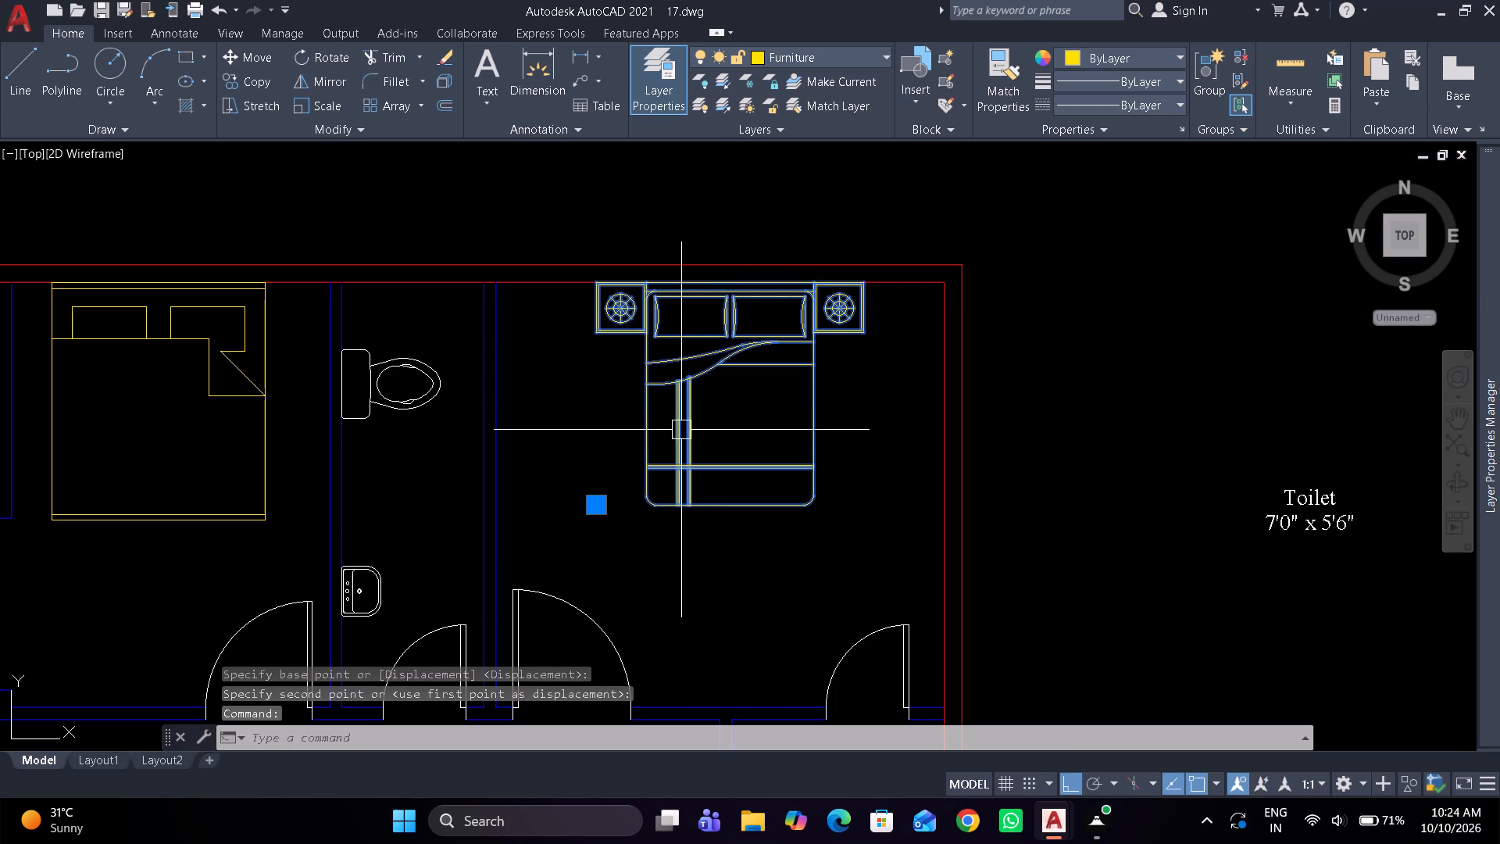
{"action": "key", "text": "Escape"}
Check the moved bed's width at the headboard with a dimension preview.
{"action": "type", "text": "dim"}
{"action": "key", "text": "space"}
{"action": "scroll", "coordinate": [684, 431], "scroll_direction": "up", "scroll_amount": 2}
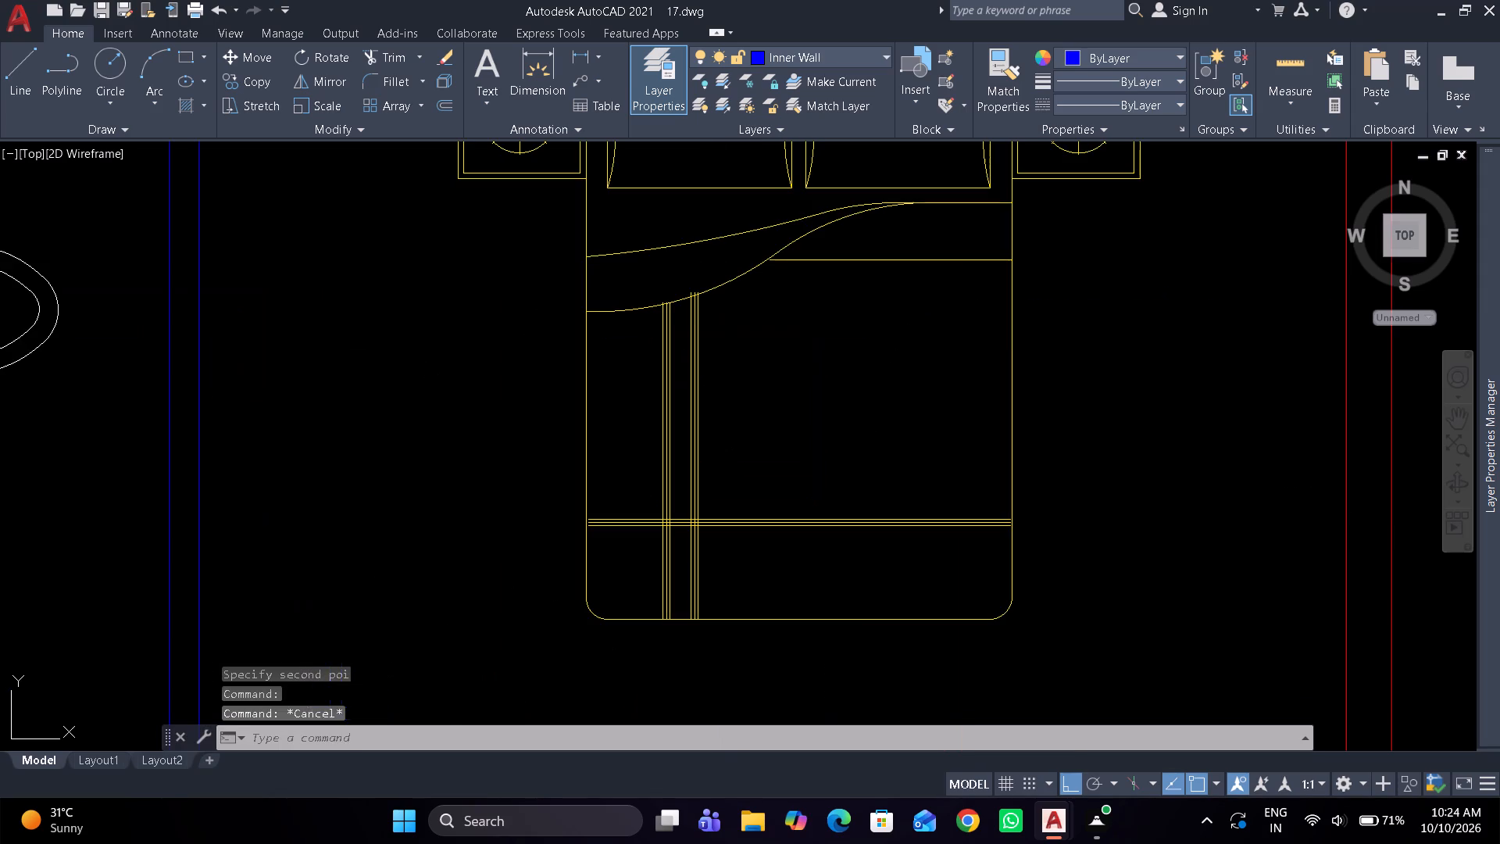
{"action": "middle_click_drag", "start_coordinate": [673, 393], "coordinate": [667, 592]}
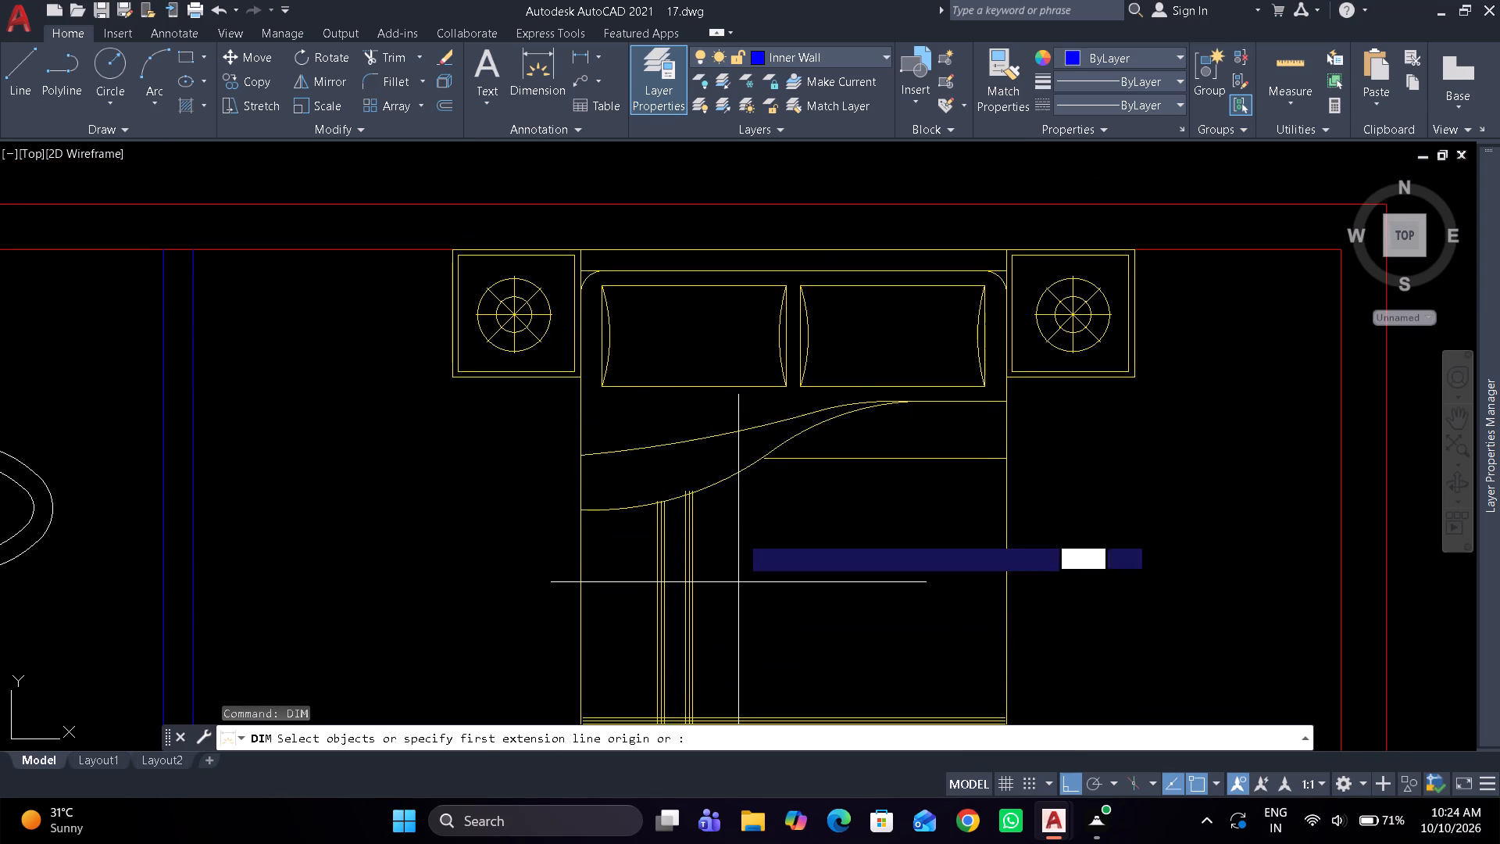
{"action": "scroll", "coordinate": [678, 293], "scroll_direction": "up", "scroll_amount": 1}
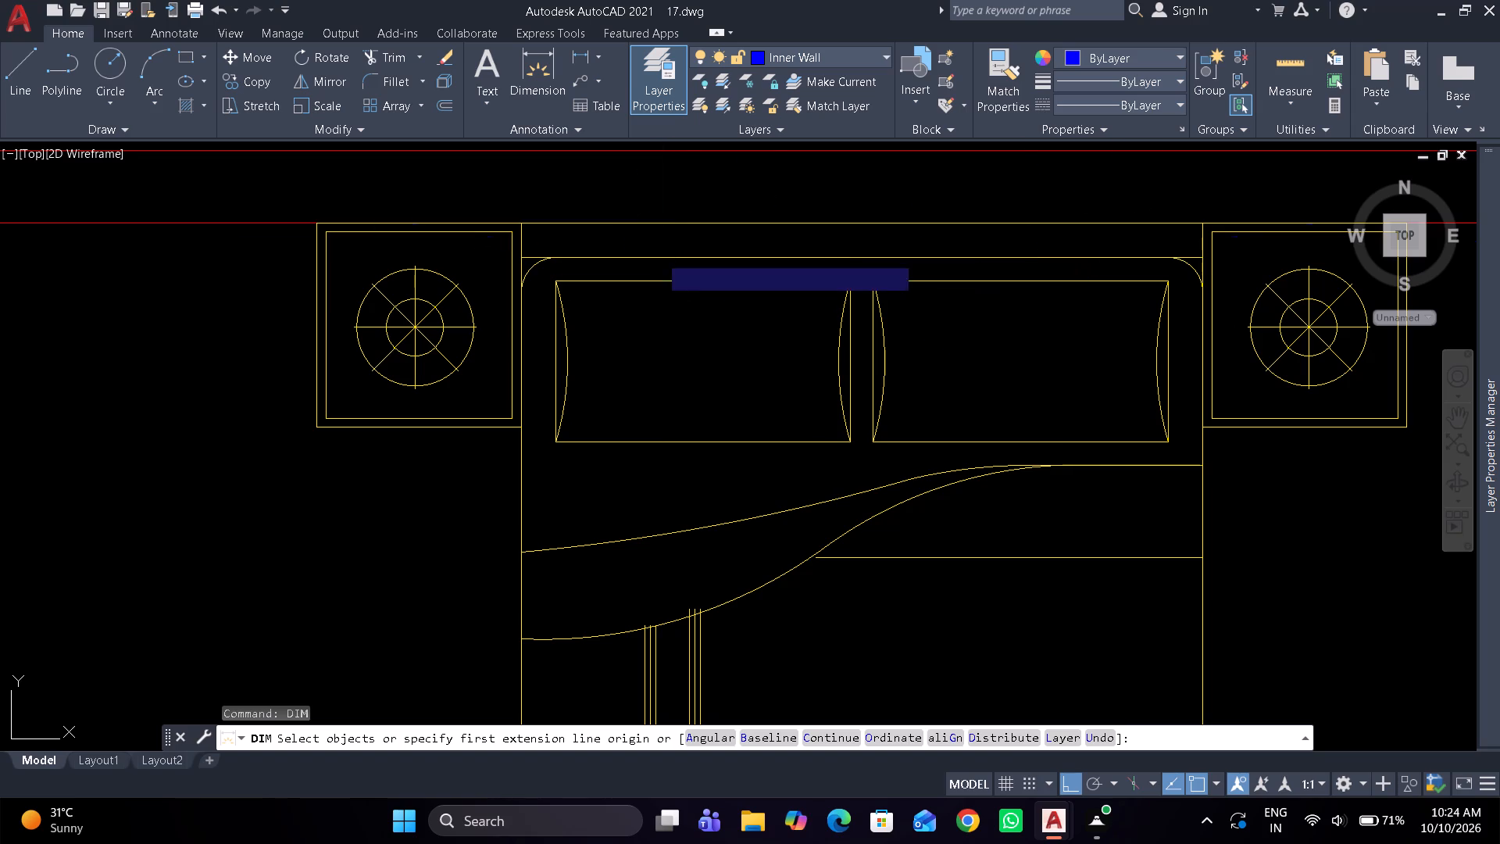
{"action": "key", "text": "Escape"}
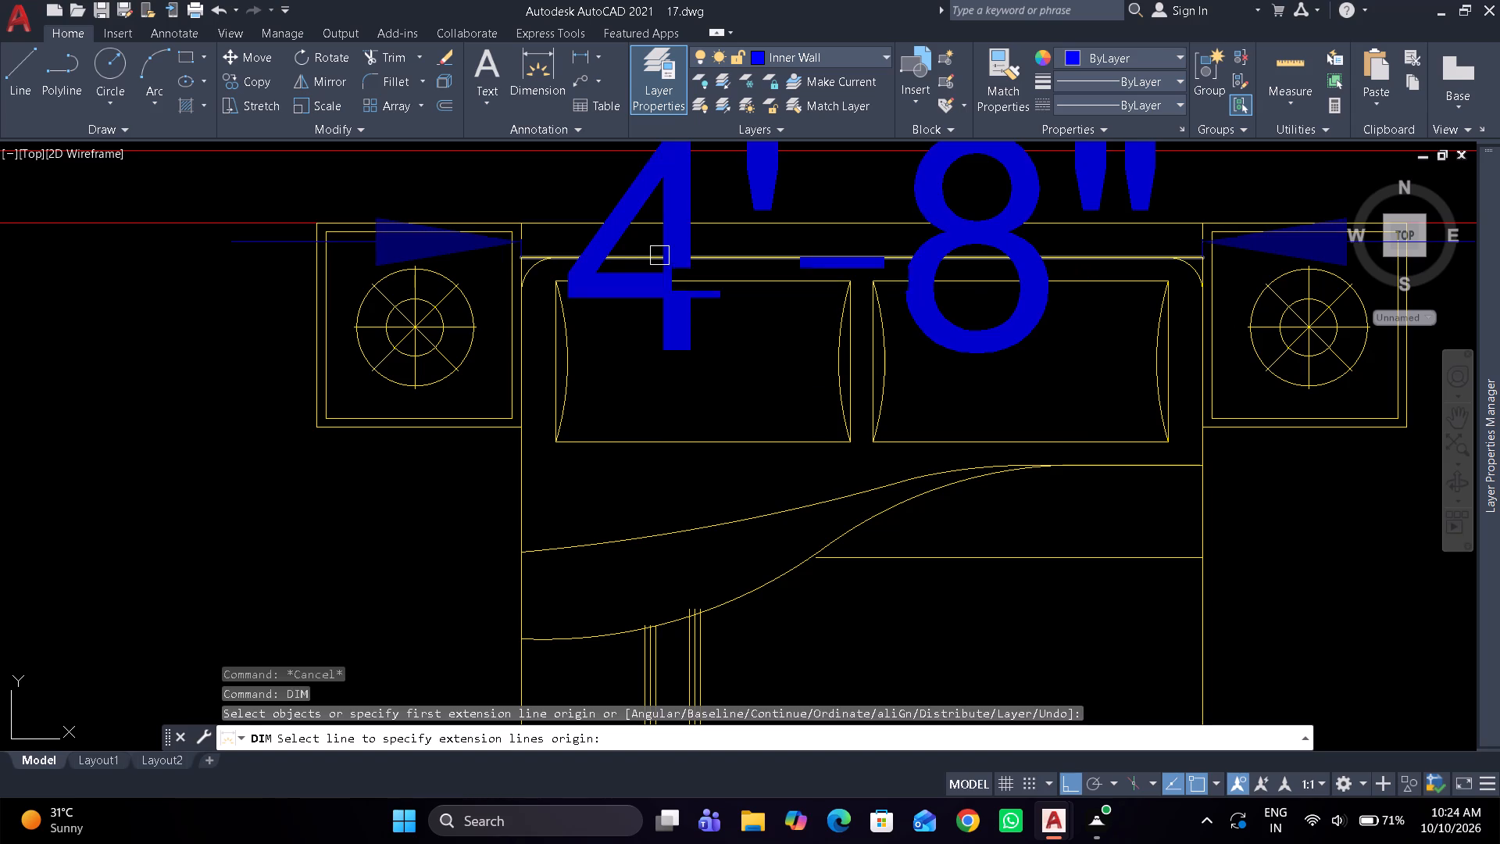
Scale the bed up slightly about its headboard's midpoint, keeping it against the upper outer wall.
{"action": "left_click", "coordinate": [662, 256]}
{"action": "type", "text": "sc"}
{"action": "key", "text": "space"}
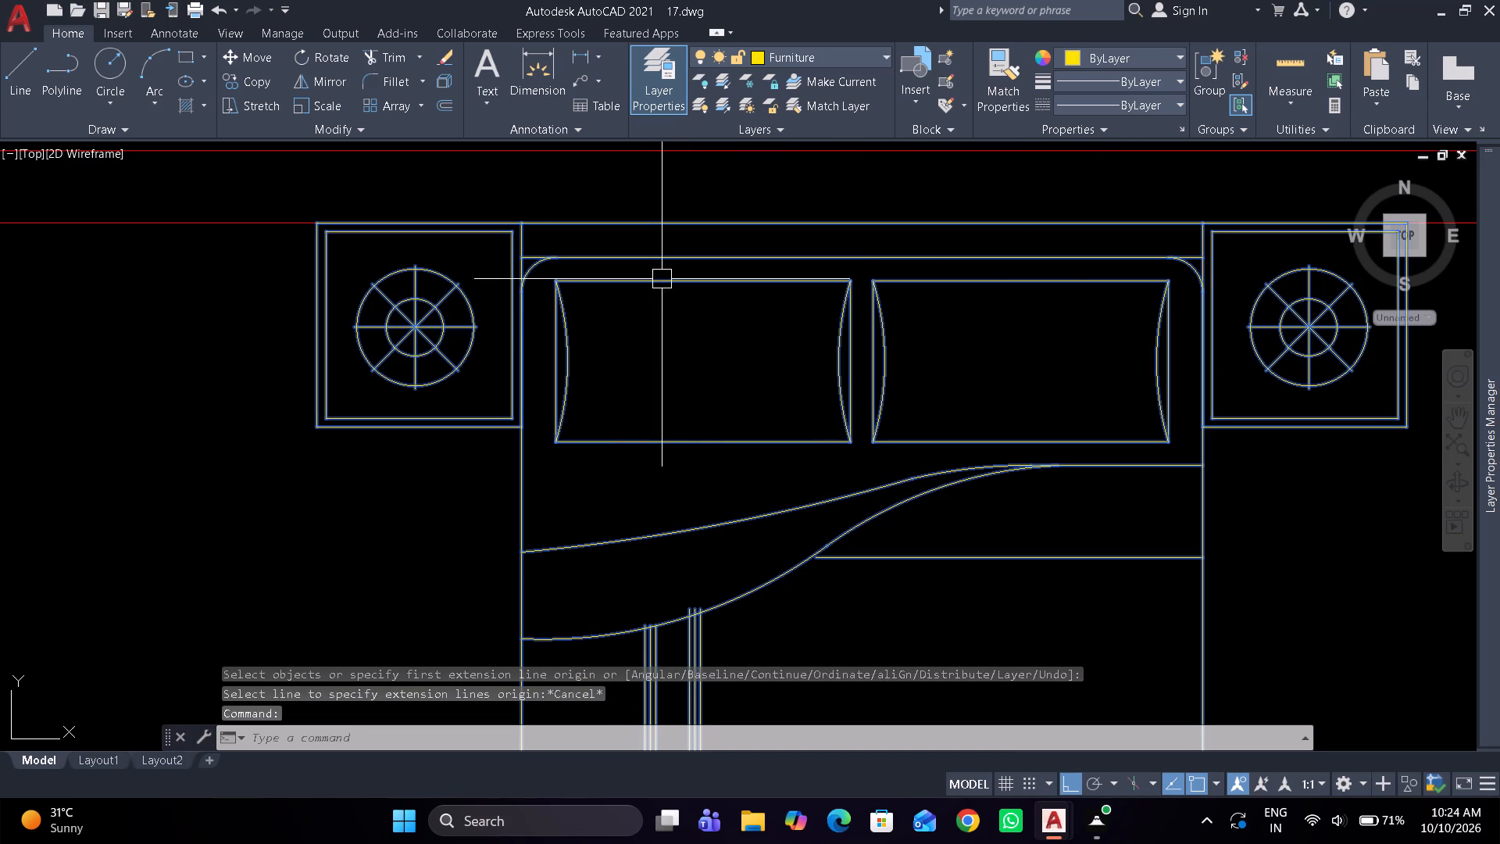
{"action": "scroll", "coordinate": [714, 278], "scroll_direction": "down", "scroll_amount": 1}
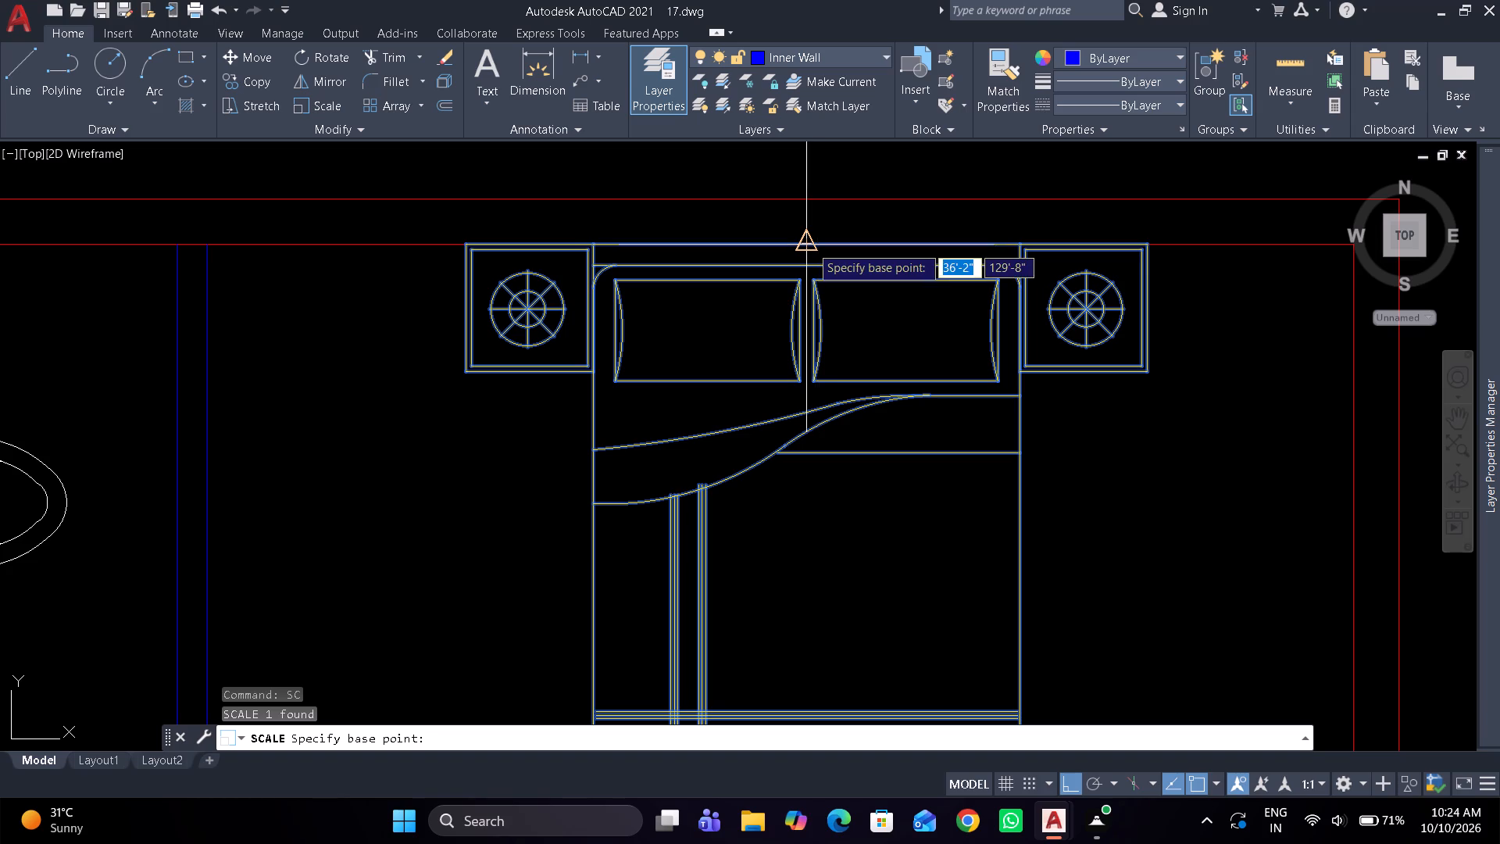
{"action": "left_click", "coordinate": [810, 245]}
{"action": "scroll", "coordinate": [809, 242], "scroll_direction": "down", "scroll_amount": 2}
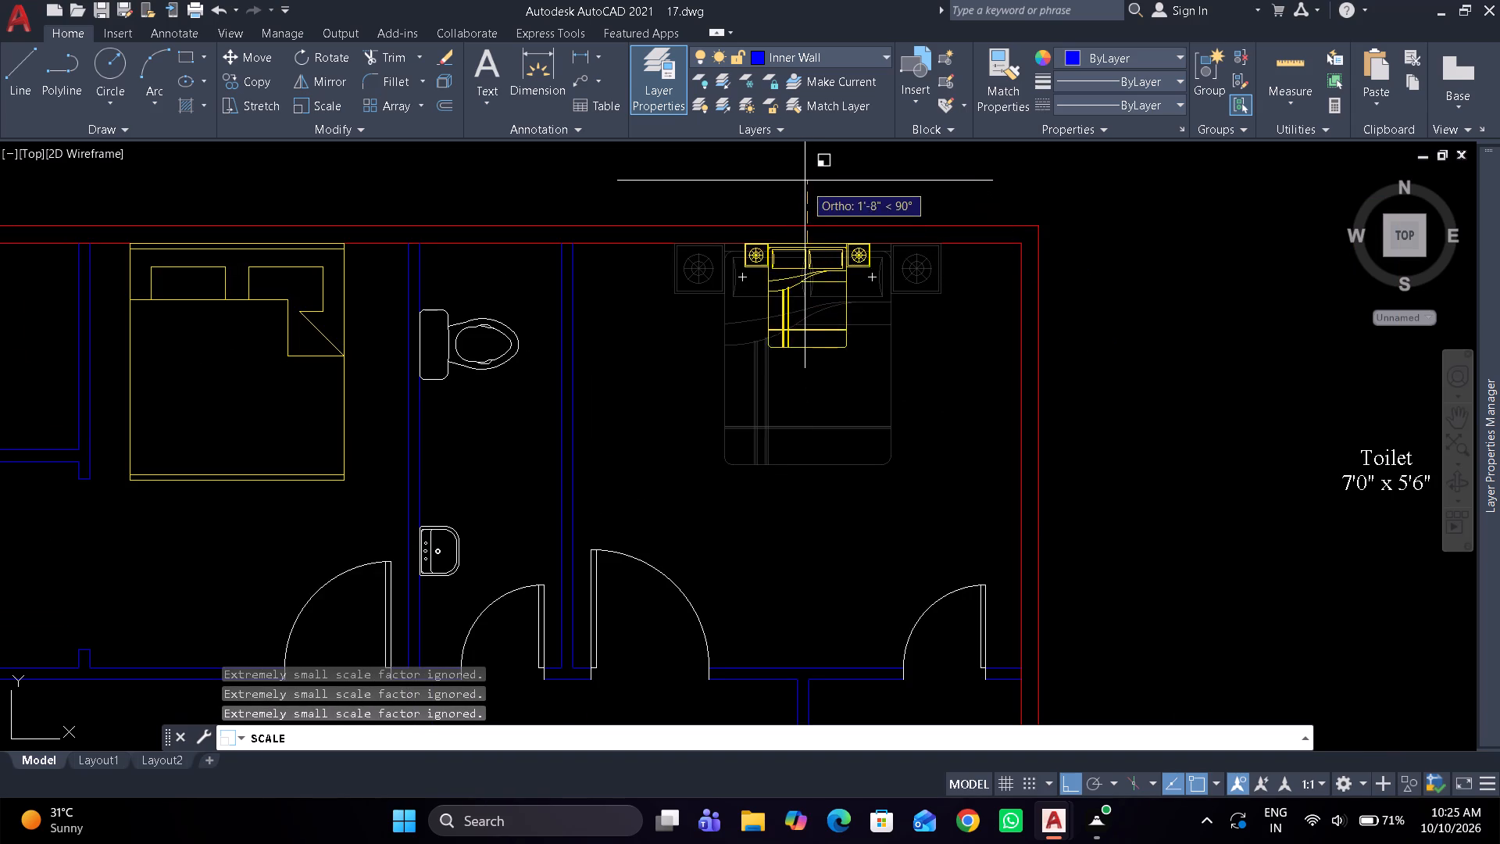
{"action": "middle_click_drag", "start_coordinate": [805, 173], "coordinate": [805, 282]}
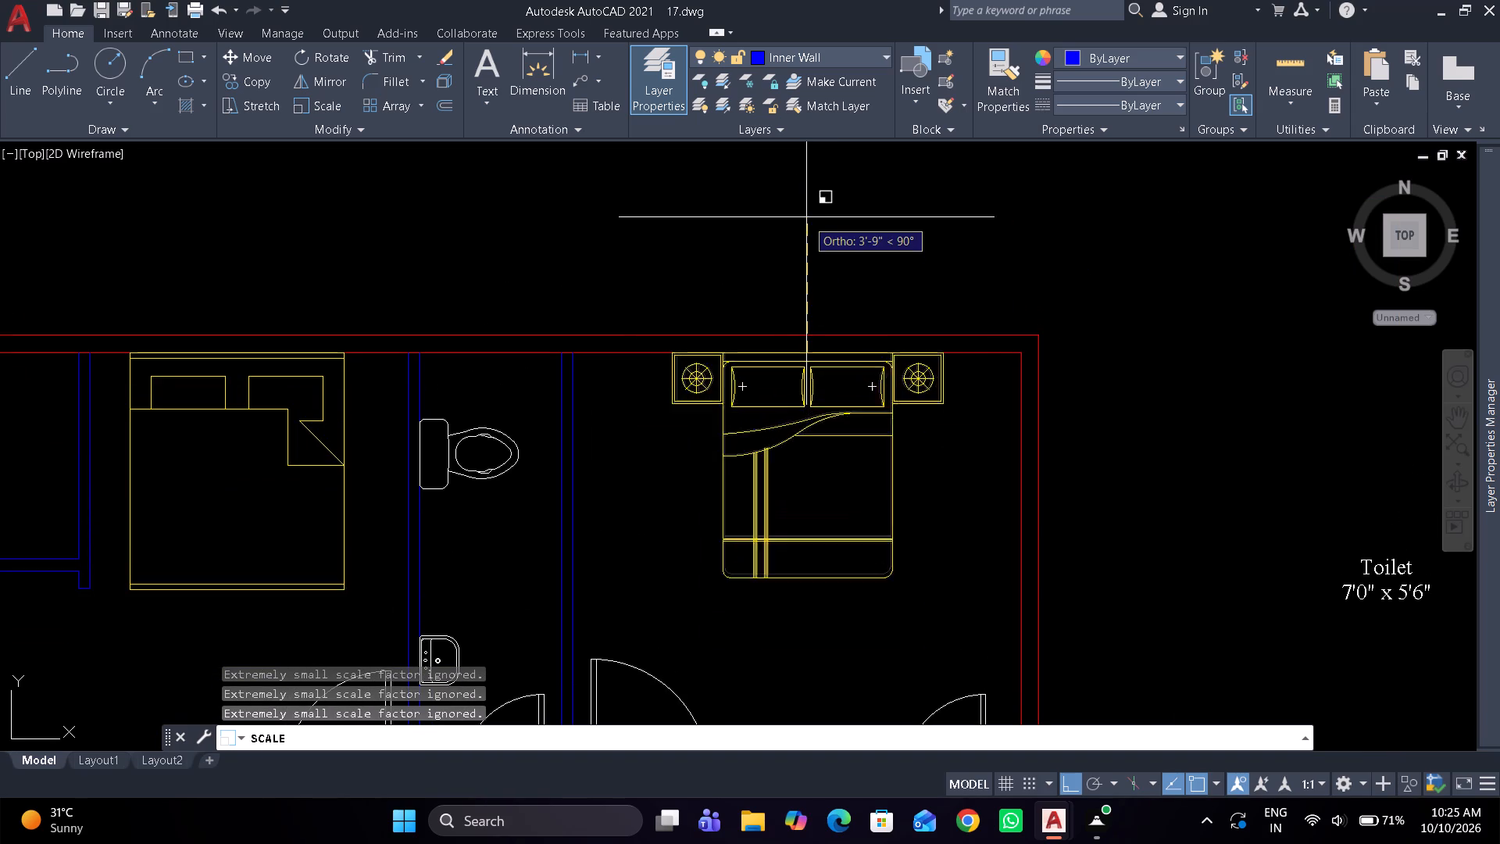
{"action": "left_click", "coordinate": [807, 188]}
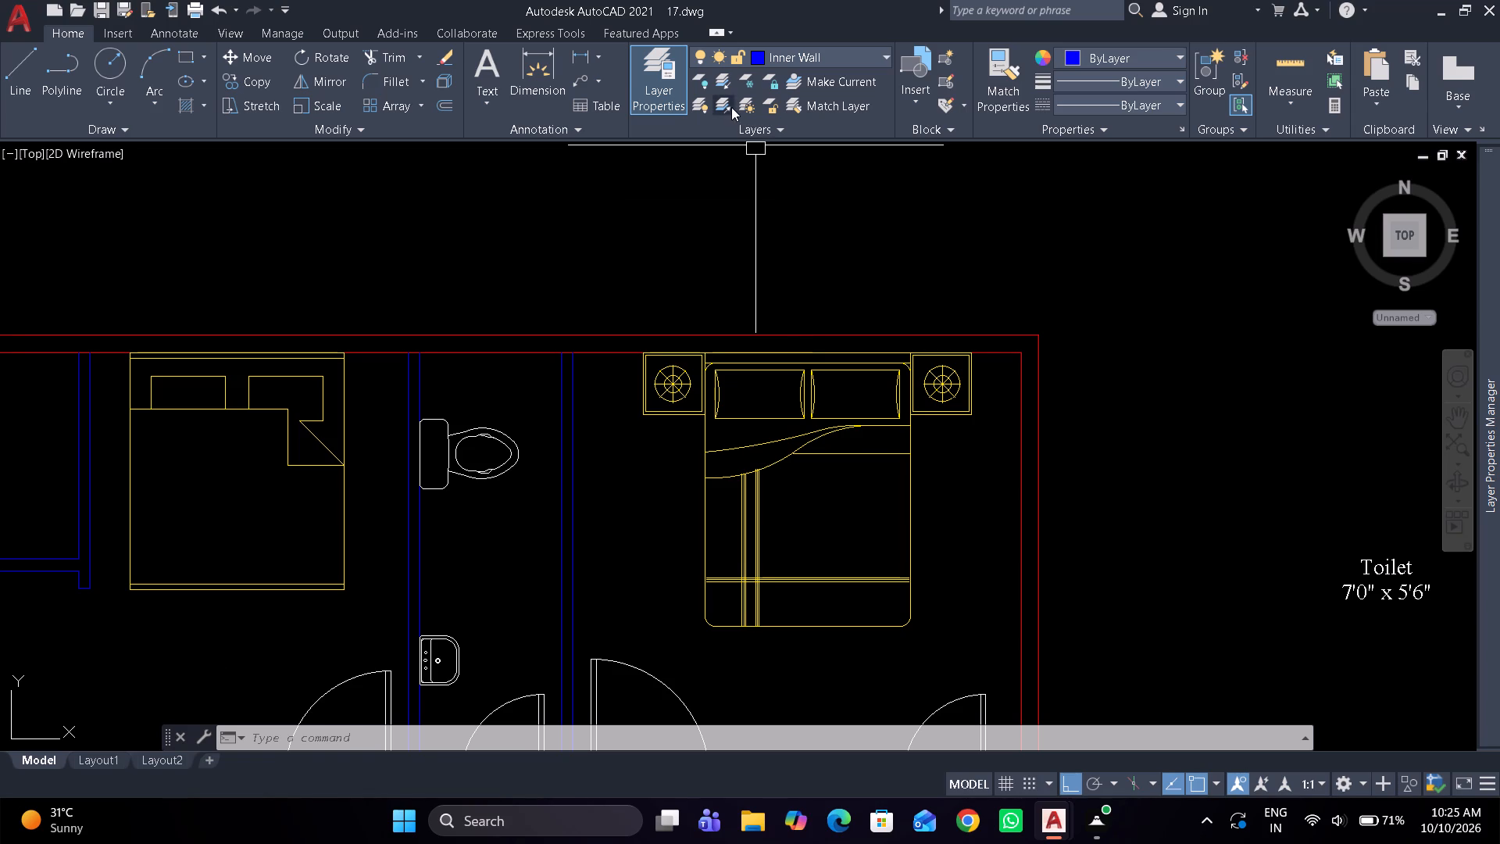
Examine the furnished plan and the large hall around the L-shaped sofa for furniture still needed.
{"action": "scroll", "coordinate": [740, 299], "scroll_direction": "down", "scroll_amount": 1}
{"action": "middle_click_drag", "start_coordinate": [741, 291], "coordinate": [812, 209]}
{"action": "scroll", "coordinate": [820, 224], "scroll_direction": "down", "scroll_amount": 1}
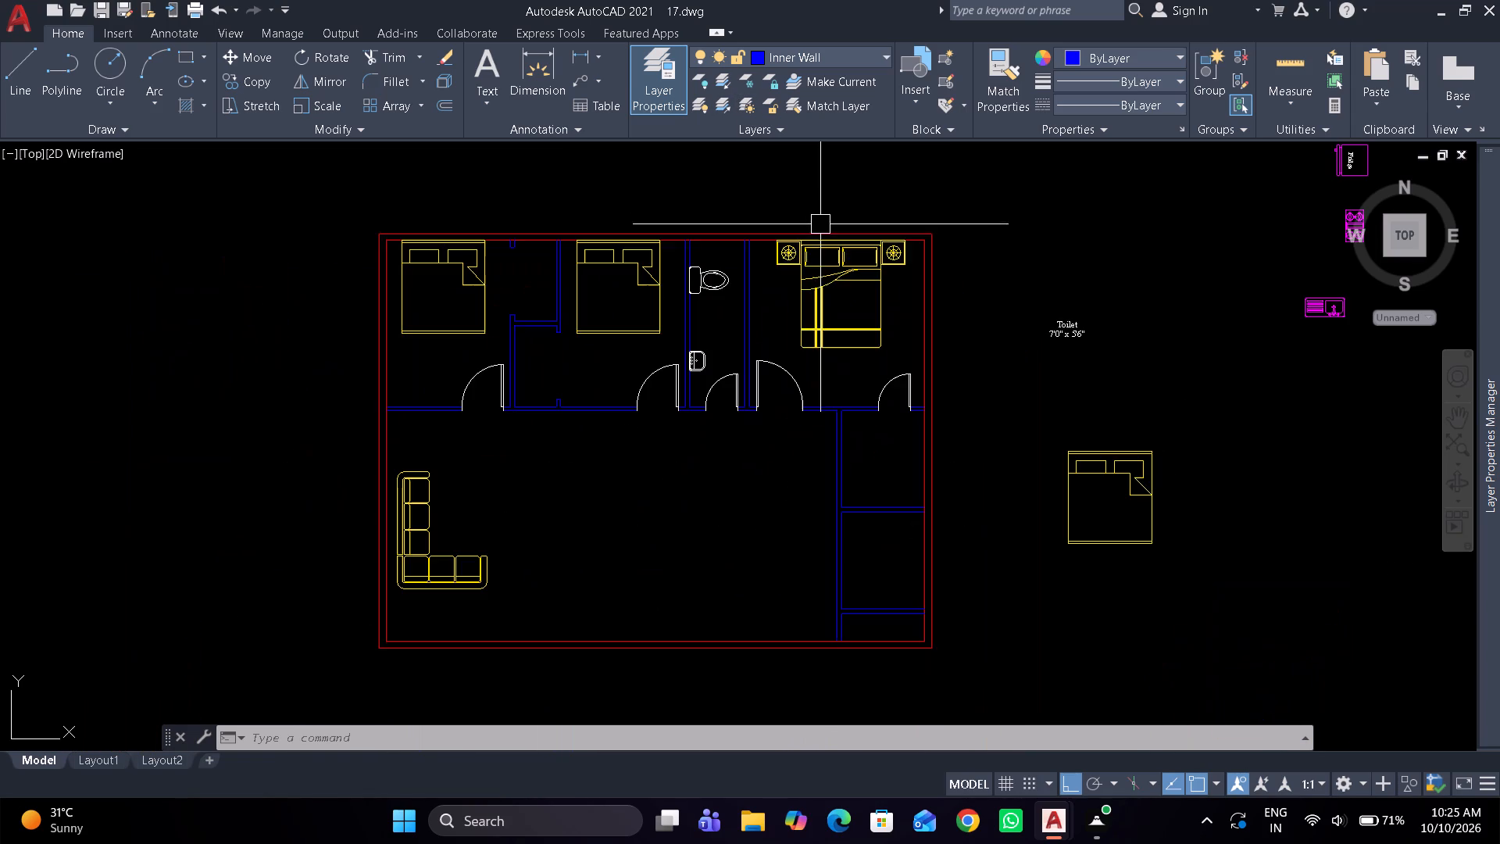
{"action": "scroll", "coordinate": [692, 462], "scroll_direction": "up", "scroll_amount": 1}
{"action": "middle_click_drag", "start_coordinate": [692, 462], "coordinate": [705, 477]}
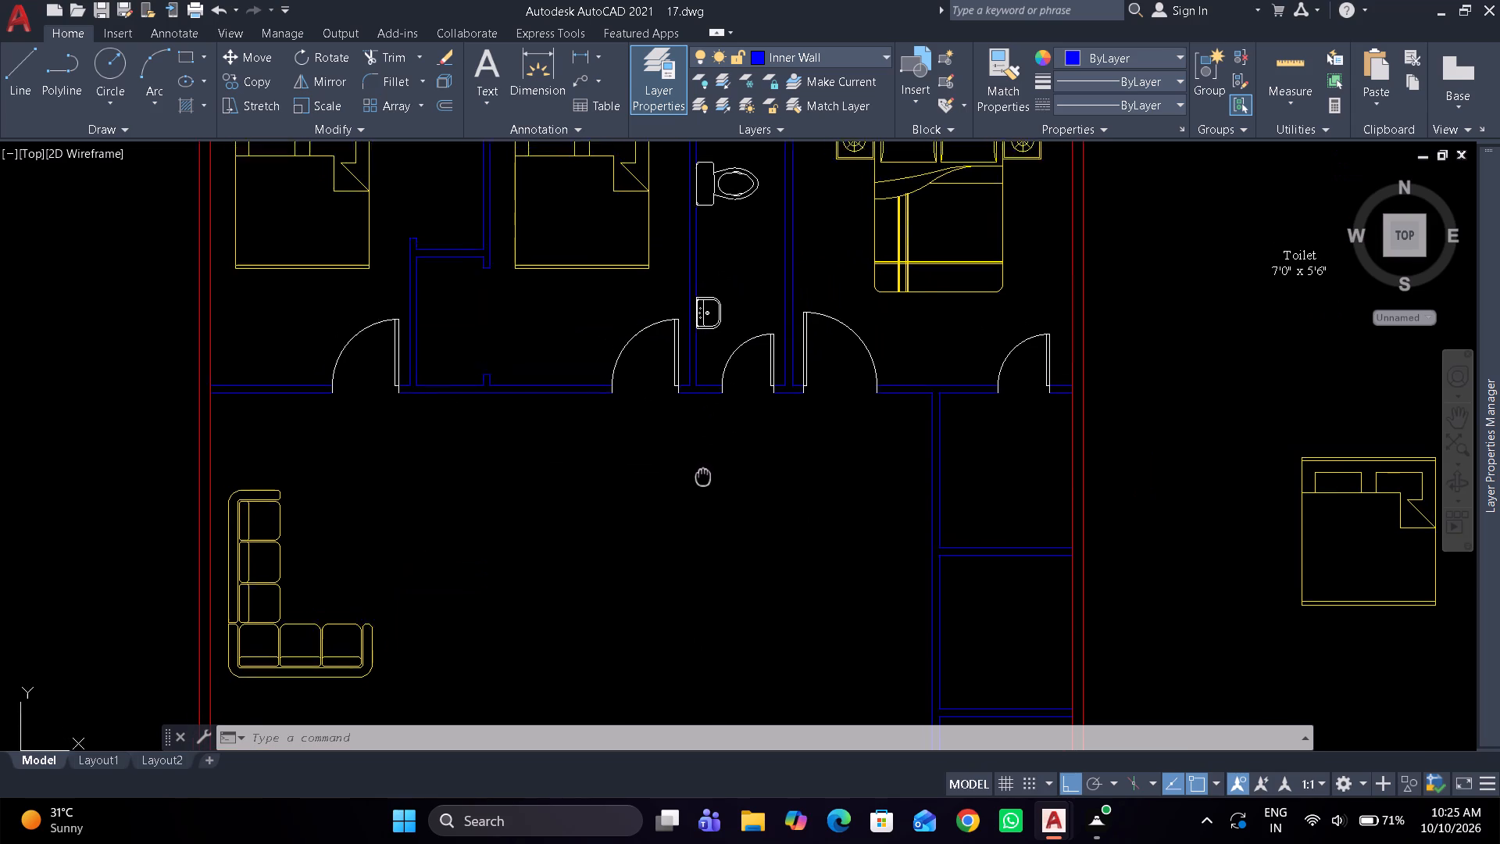
{"action": "middle_click_drag", "start_coordinate": [705, 477], "coordinate": [734, 499]}
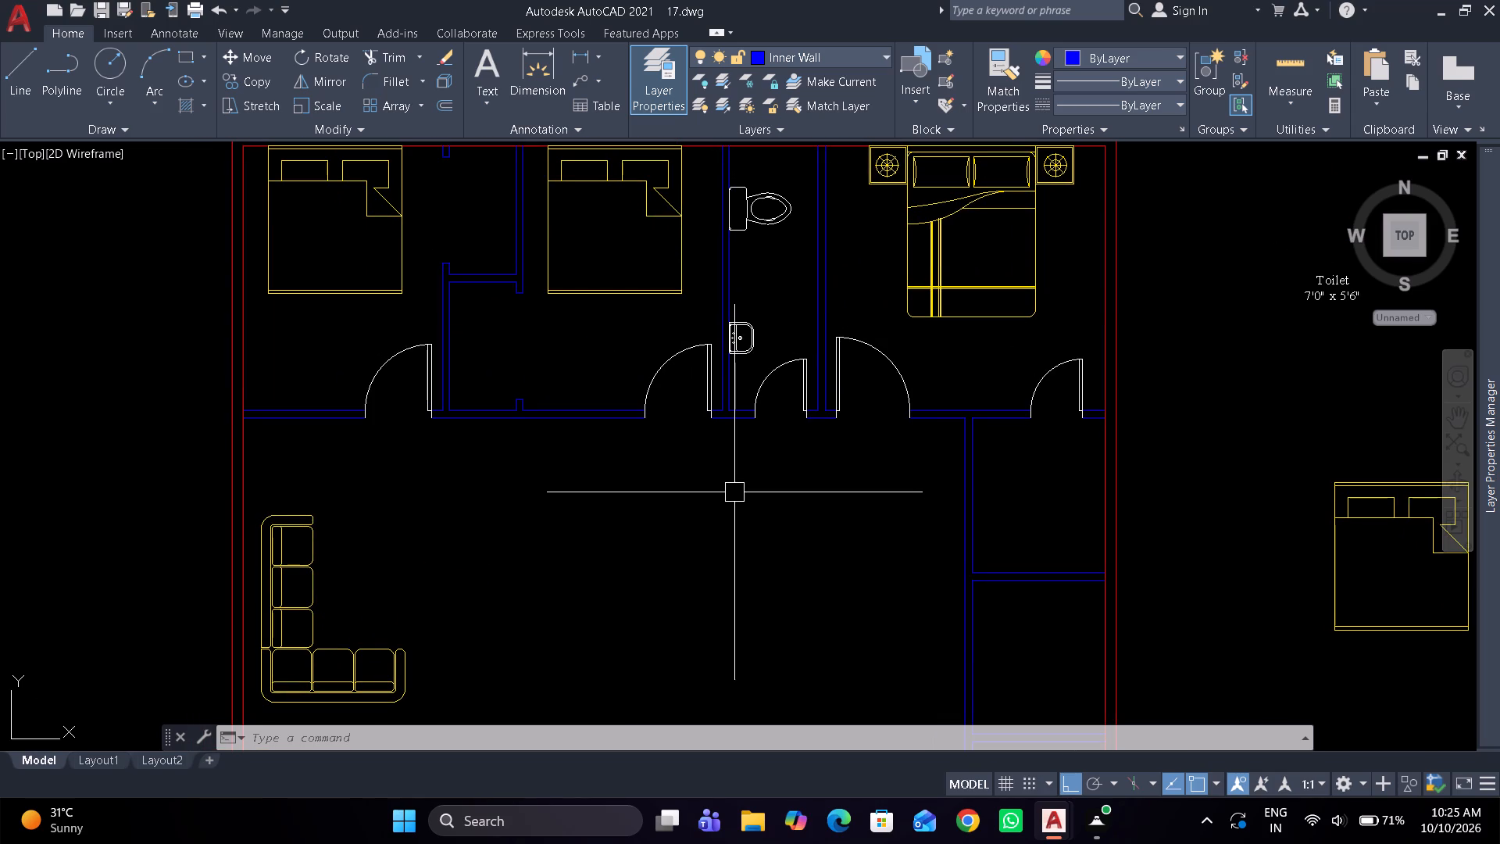
{"action": "middle_click_drag", "start_coordinate": [677, 509], "coordinate": [704, 502]}
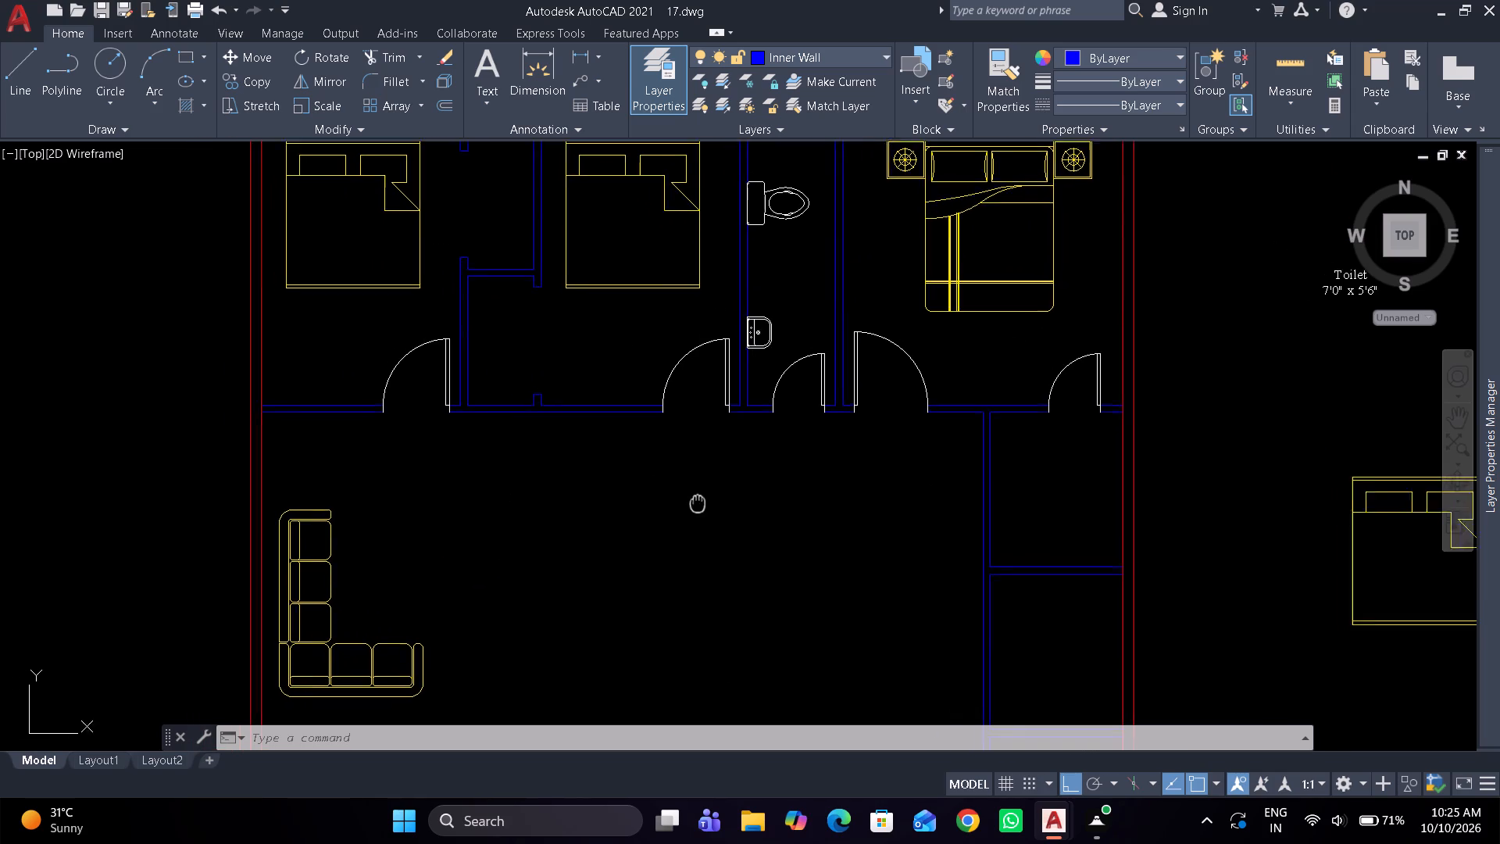
{"action": "middle_click_drag", "start_coordinate": [704, 502], "coordinate": [795, 489]}
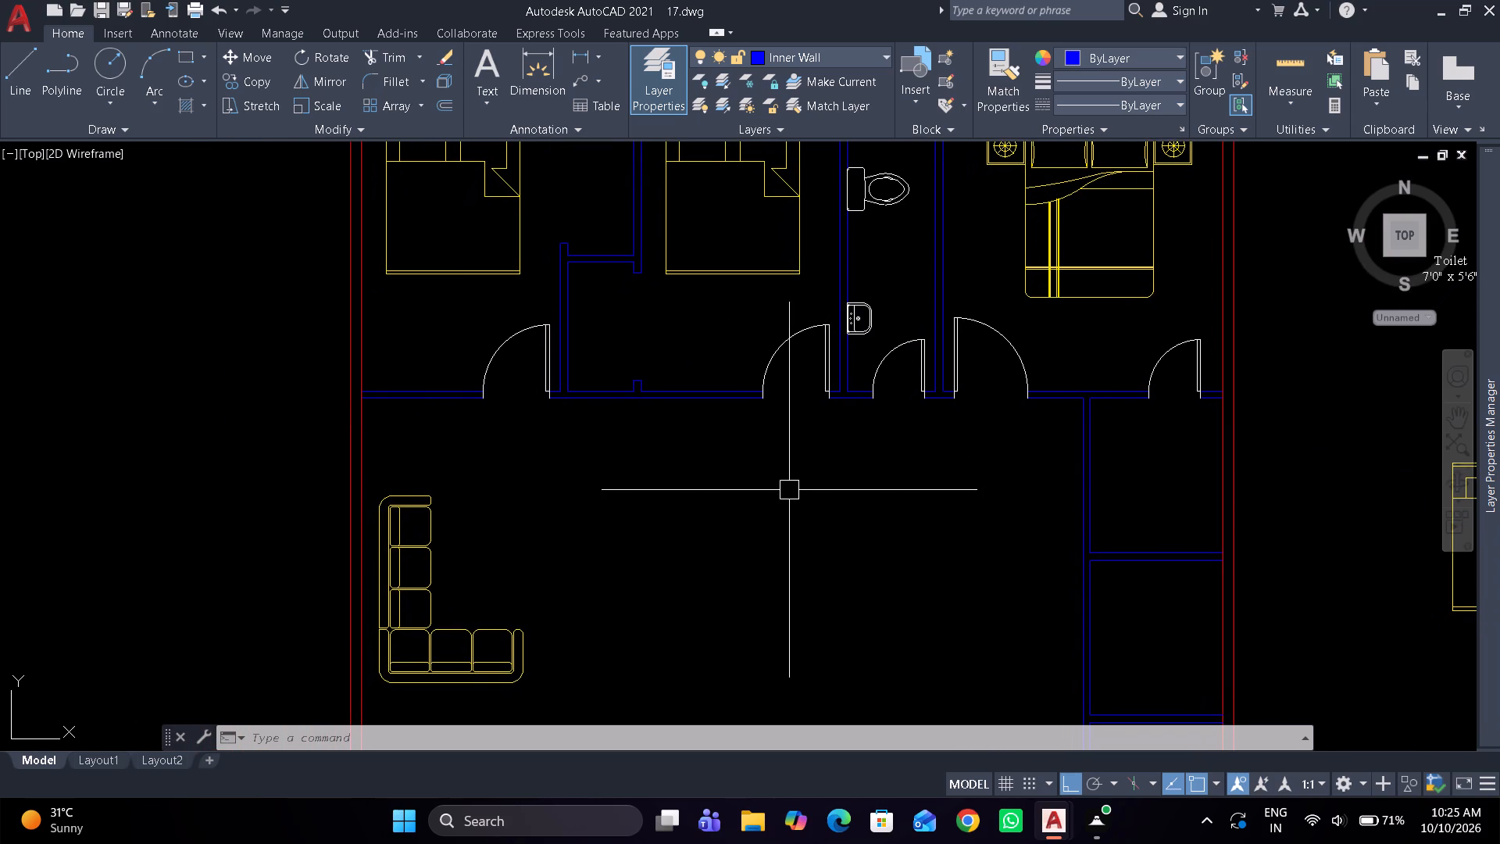
{"action": "middle_click_drag", "start_coordinate": [745, 524], "coordinate": [758, 407]}
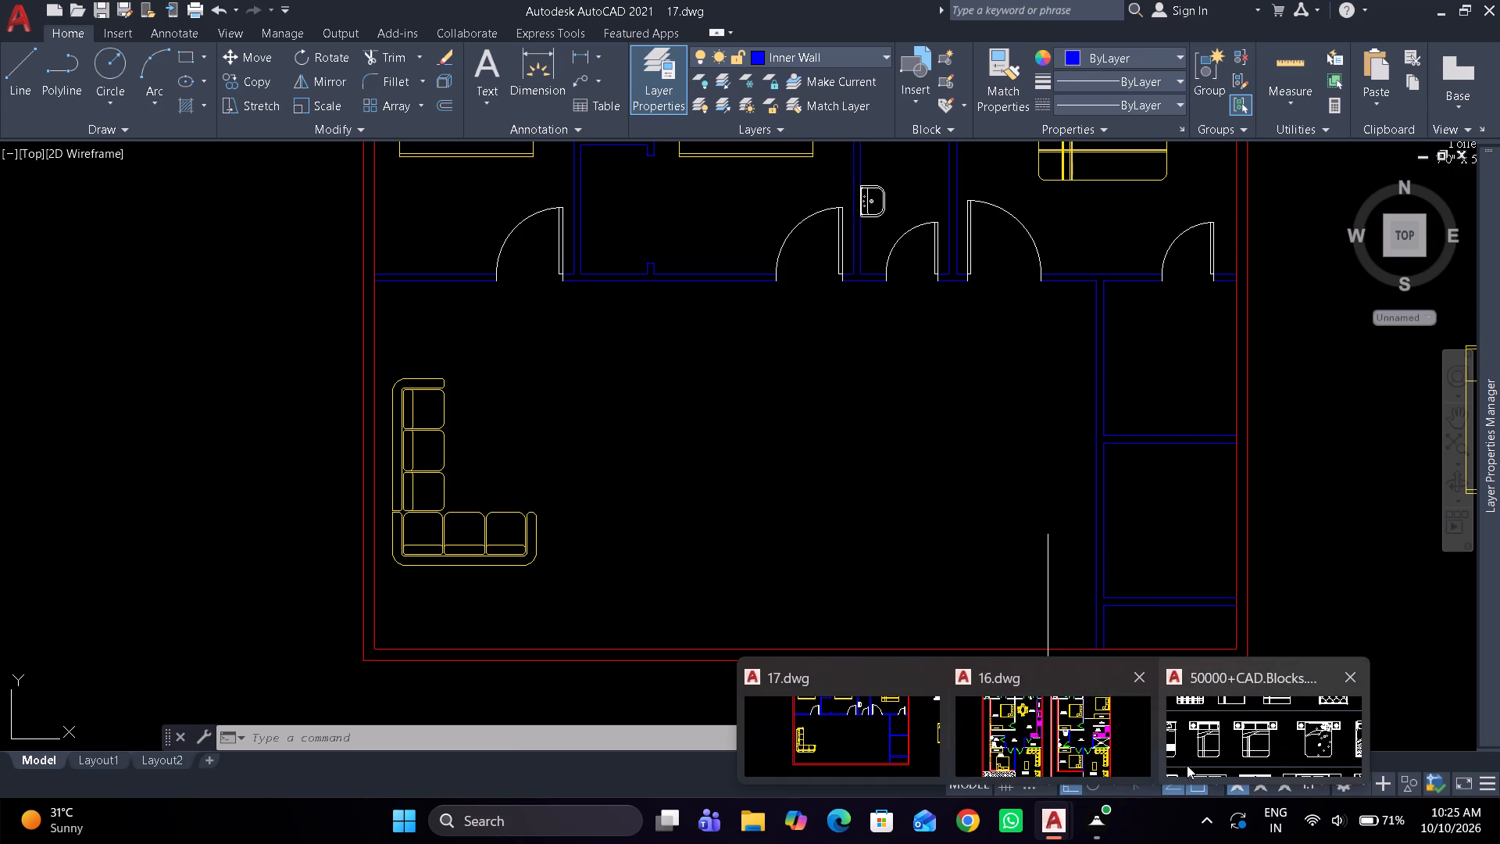
Switch to 50000+CAD.Blocks.dwg and look through the beds and sofa designs for a seating set for the hall.
{"action": "left_click", "coordinate": [1204, 749]}
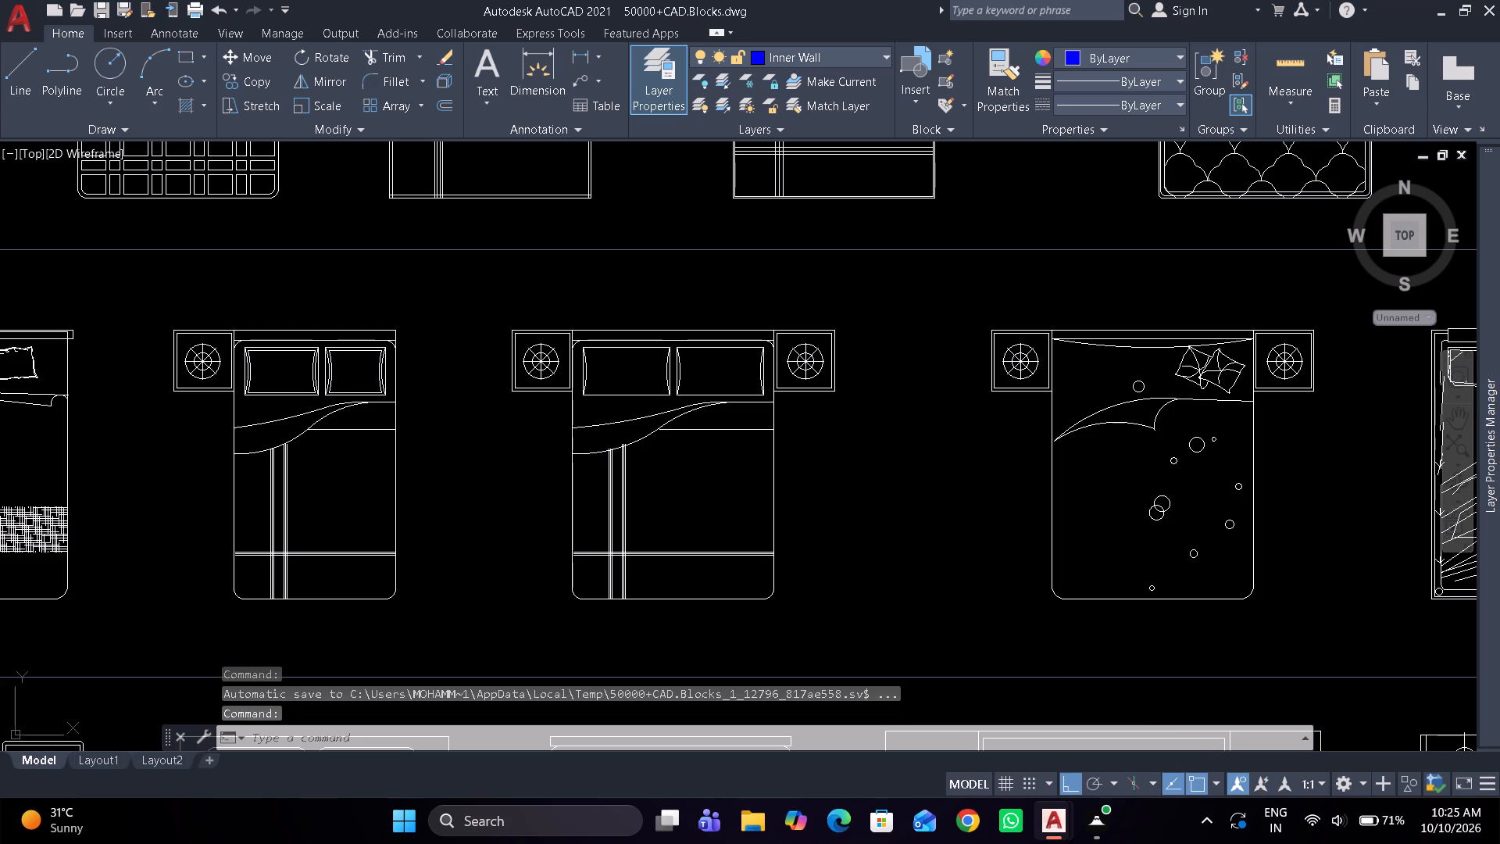
{"action": "scroll", "coordinate": [891, 459], "scroll_direction": "down", "scroll_amount": 2}
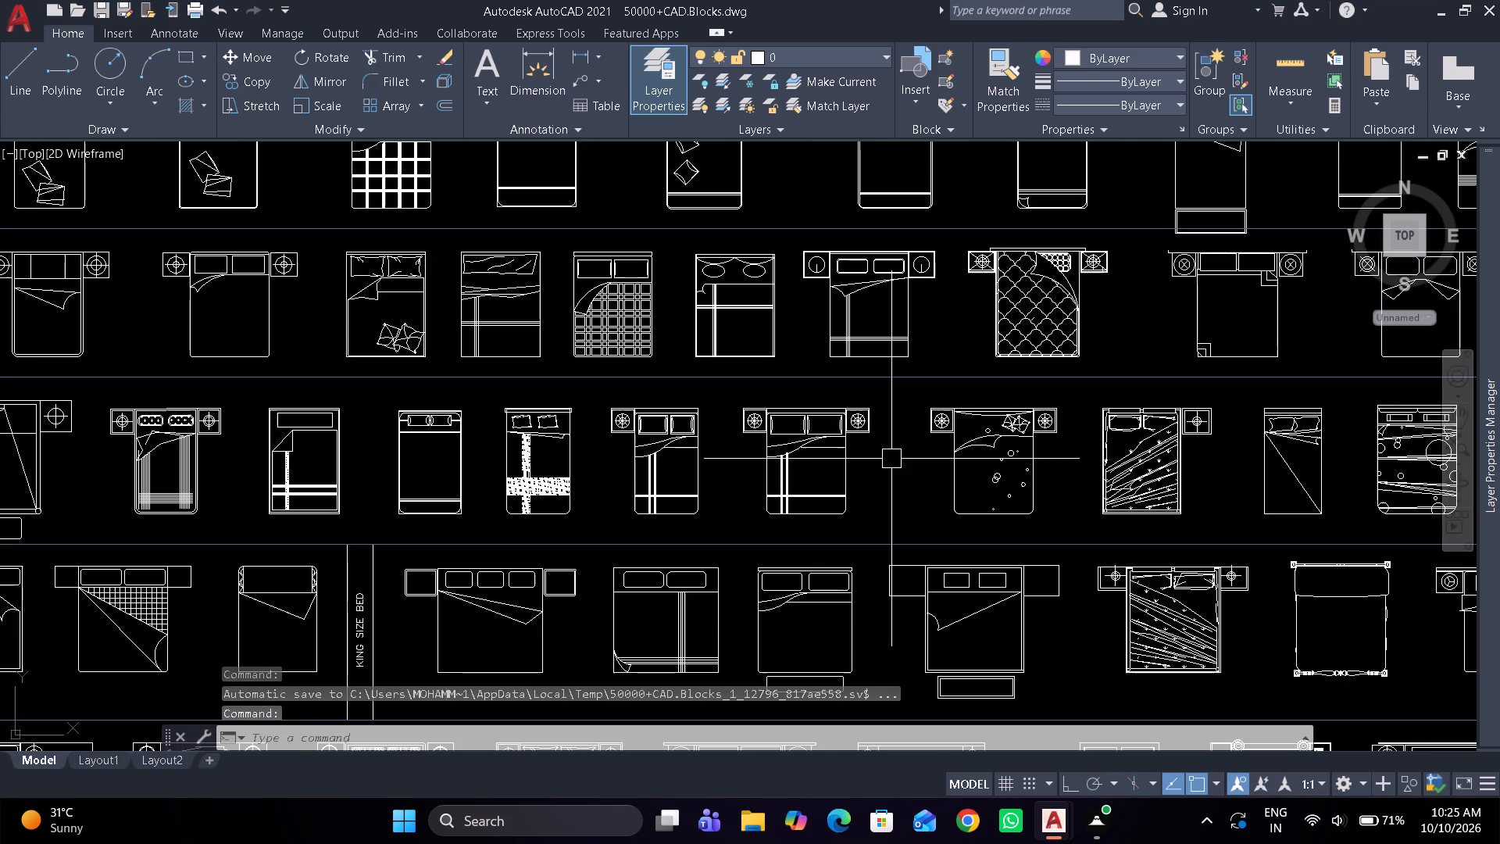
{"action": "scroll", "coordinate": [891, 459], "scroll_direction": "down", "scroll_amount": 2}
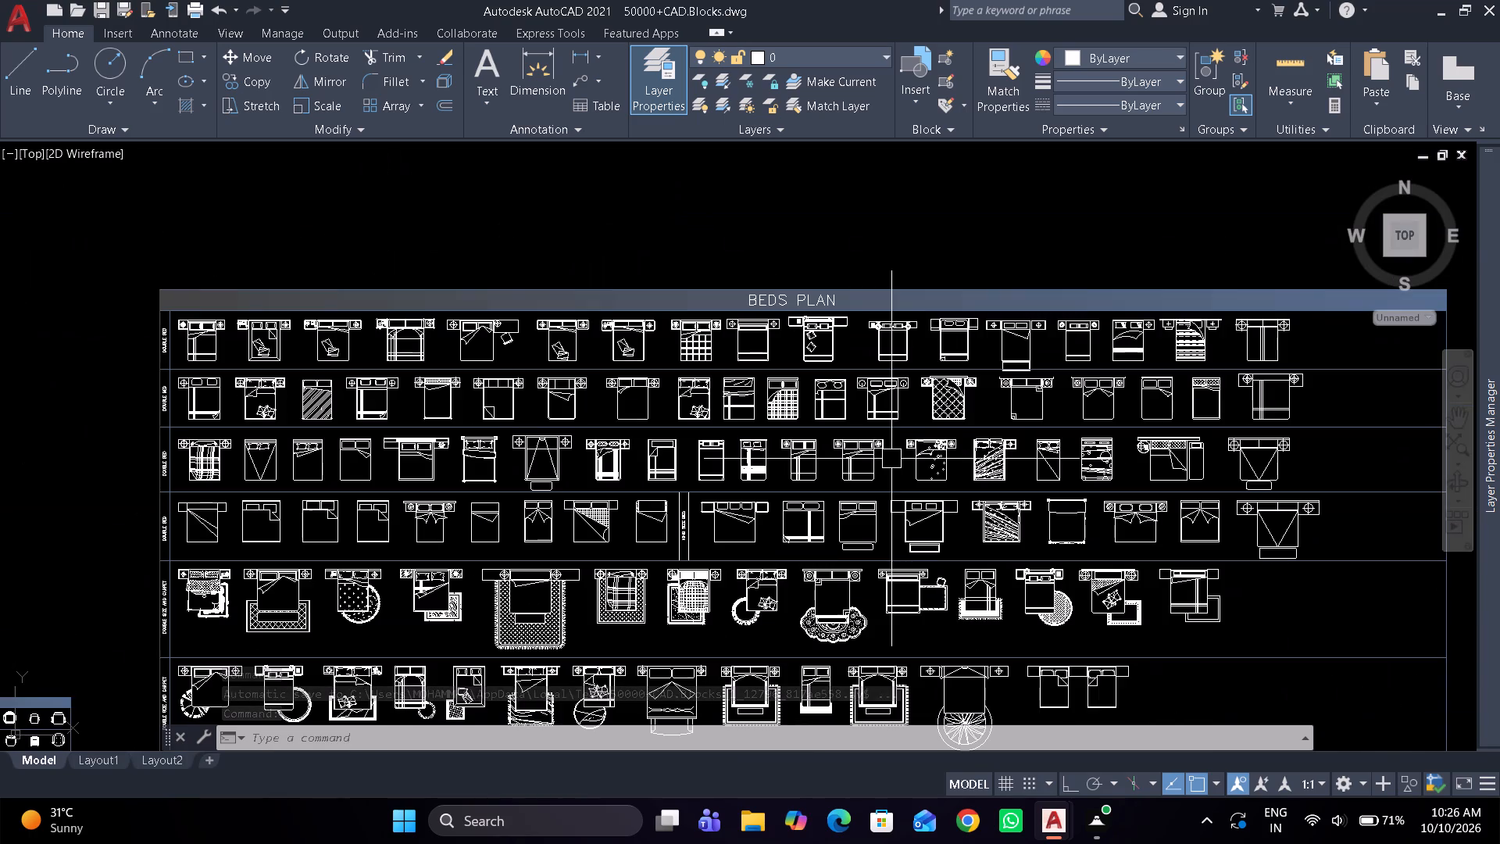
{"action": "middle_click_drag", "start_coordinate": [891, 459], "coordinate": [934, 430]}
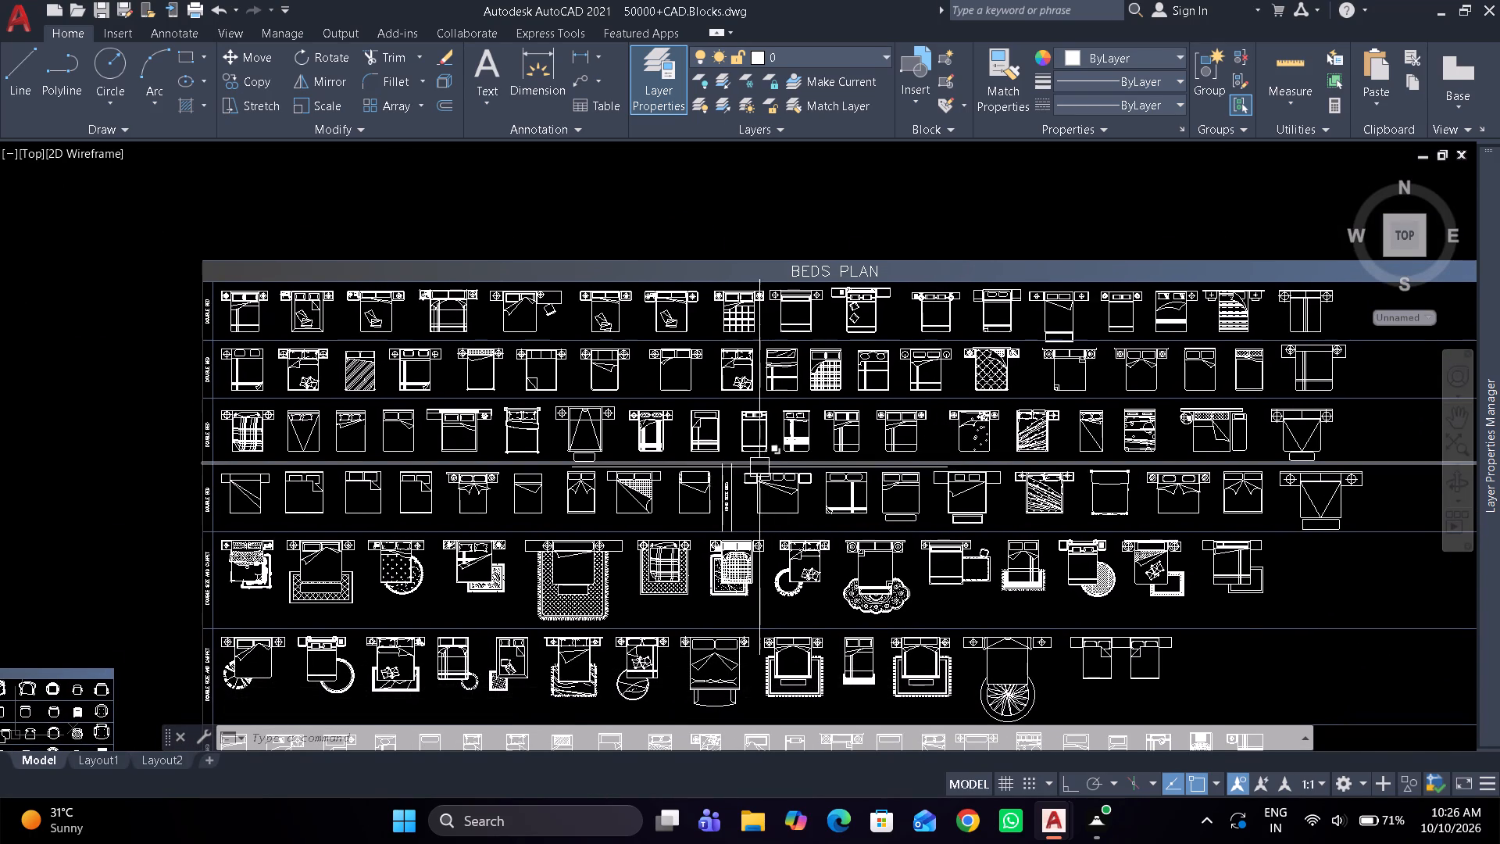
{"action": "scroll", "coordinate": [662, 442], "scroll_direction": "up", "scroll_amount": 1}
{"action": "middle_click_drag", "start_coordinate": [663, 443], "coordinate": [906, 476]}
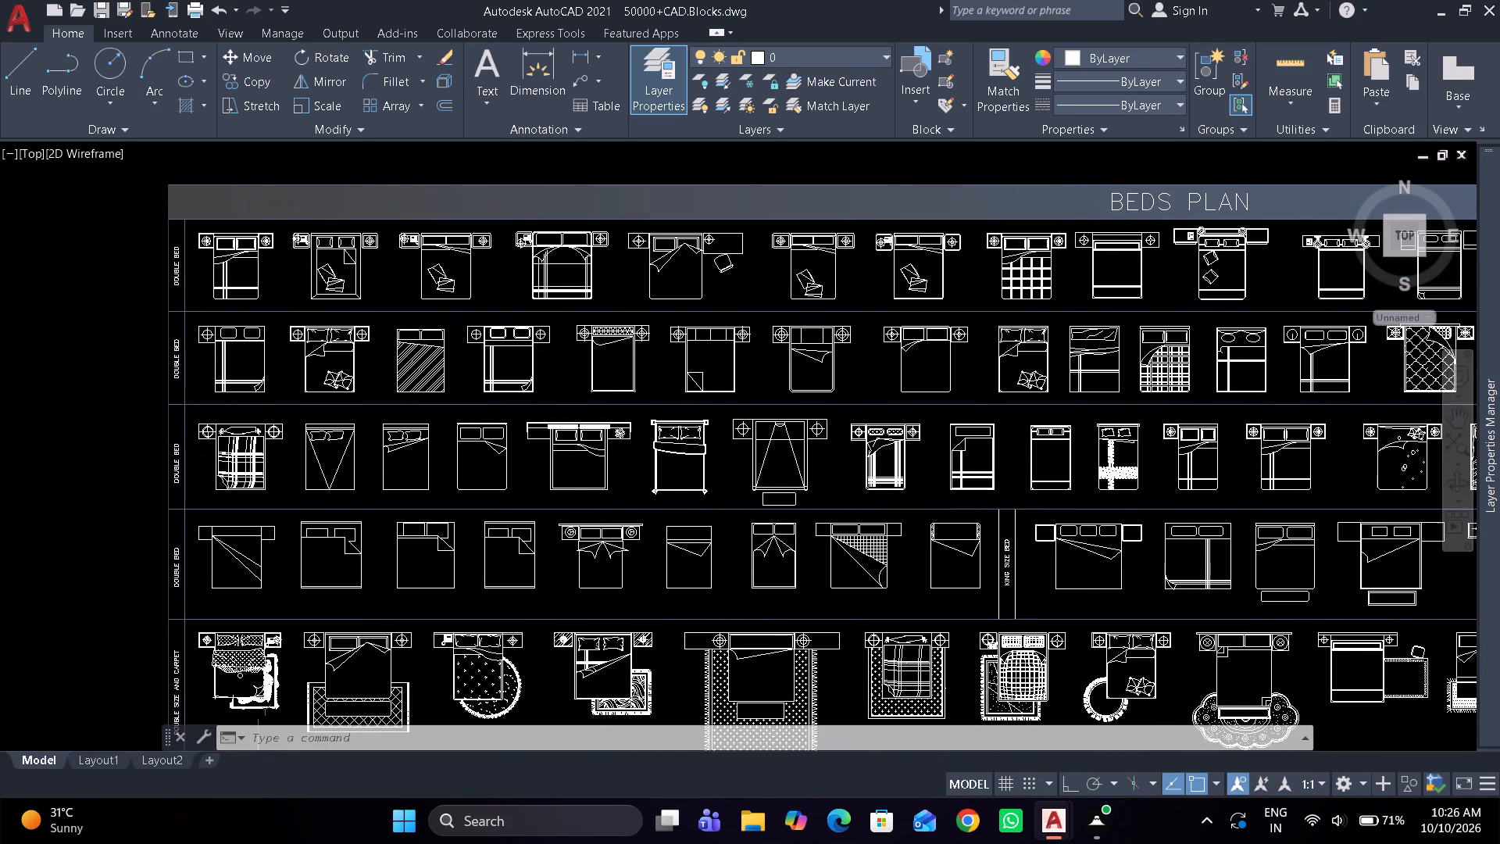
{"action": "middle_click_drag", "start_coordinate": [725, 450], "coordinate": [851, 445]}
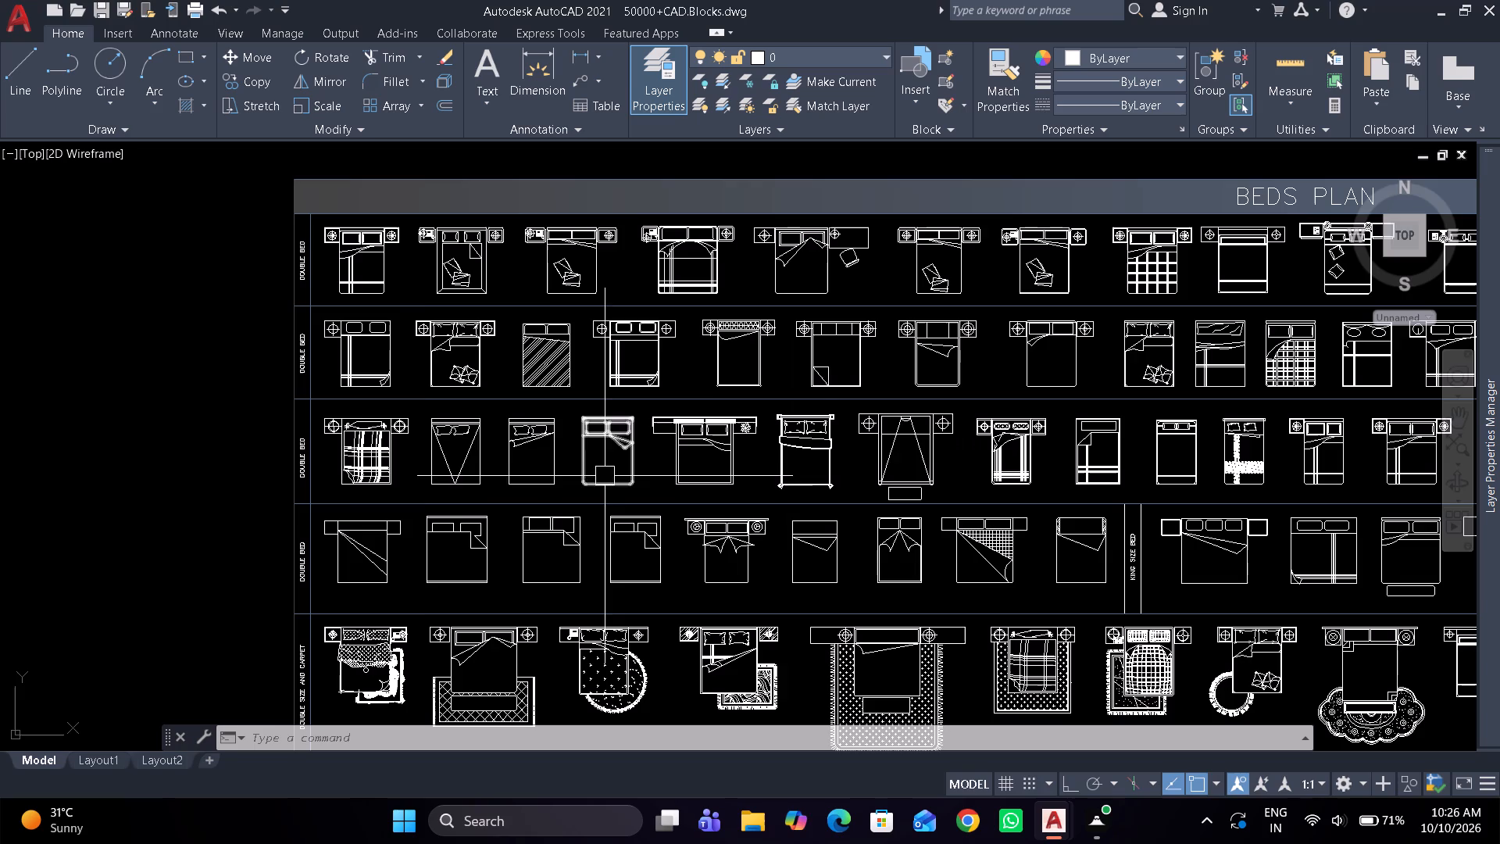
{"action": "middle_click_drag", "start_coordinate": [204, 478], "coordinate": [667, 427]}
{"action": "scroll", "coordinate": [667, 427], "scroll_direction": "down", "scroll_amount": 2}
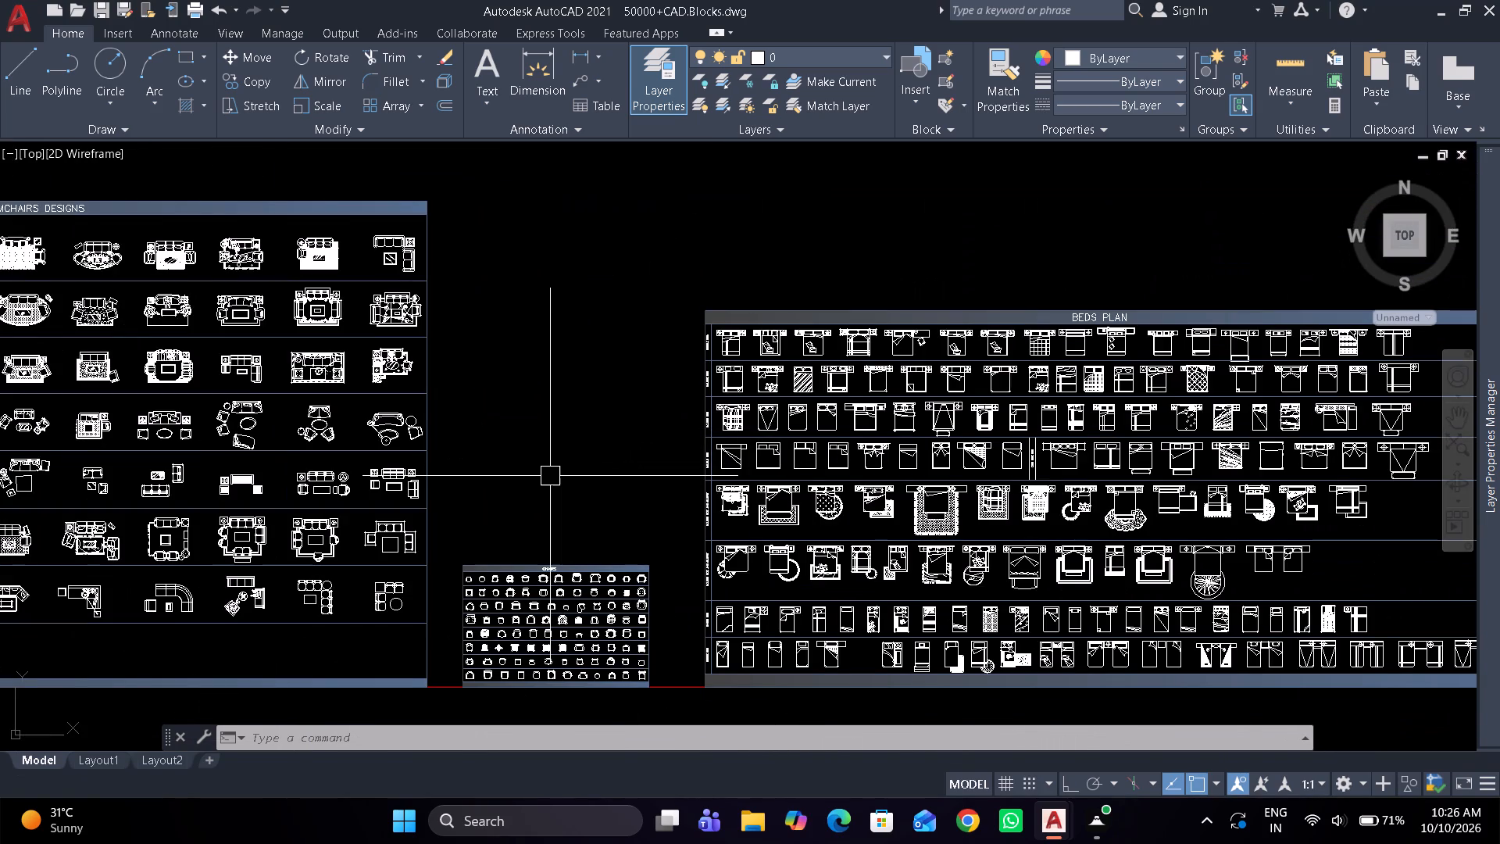
{"action": "middle_click_drag", "start_coordinate": [573, 489], "coordinate": [572, 489]}
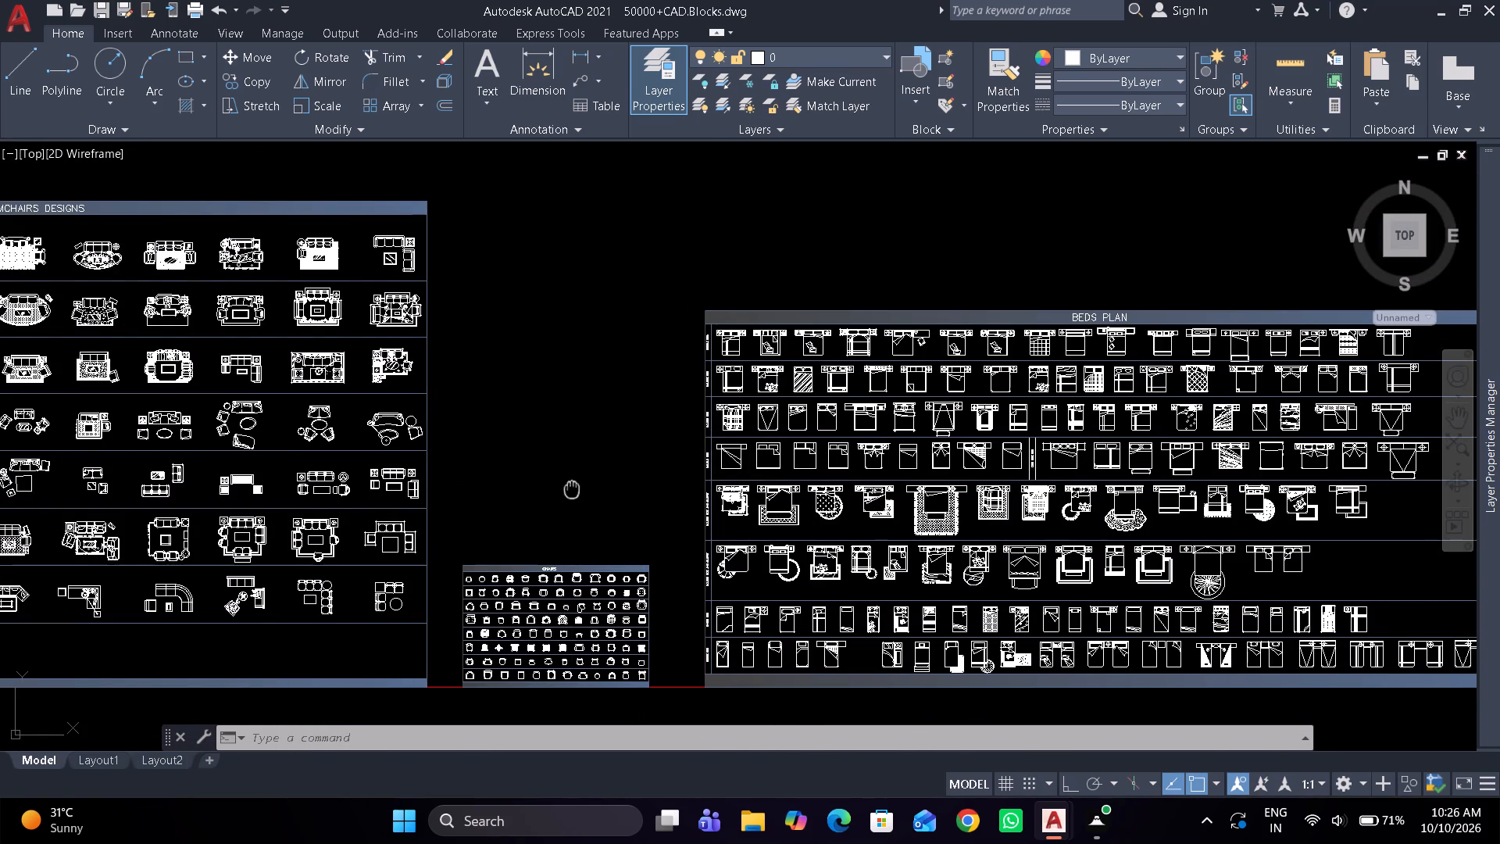
{"action": "middle_click_drag", "start_coordinate": [572, 489], "coordinate": [880, 479]}
{"action": "middle_click_drag", "start_coordinate": [536, 456], "coordinate": [738, 469]}
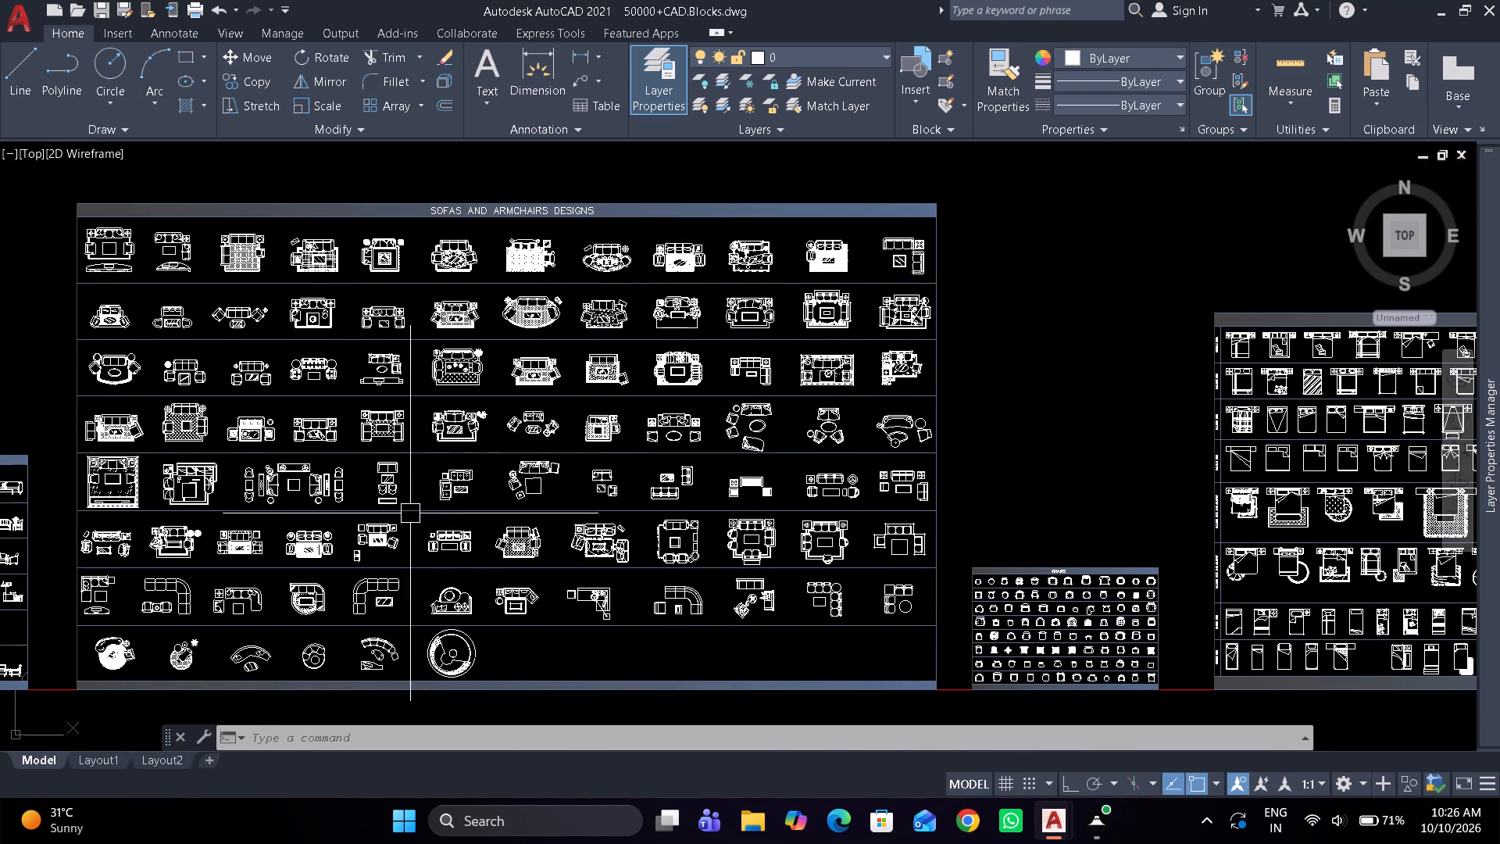
{"action": "scroll", "coordinate": [281, 517], "scroll_direction": "up", "scroll_amount": 1}
{"action": "middle_click_drag", "start_coordinate": [211, 522], "coordinate": [509, 521]}
{"action": "scroll", "coordinate": [480, 475], "scroll_direction": "up", "scroll_amount": 1}
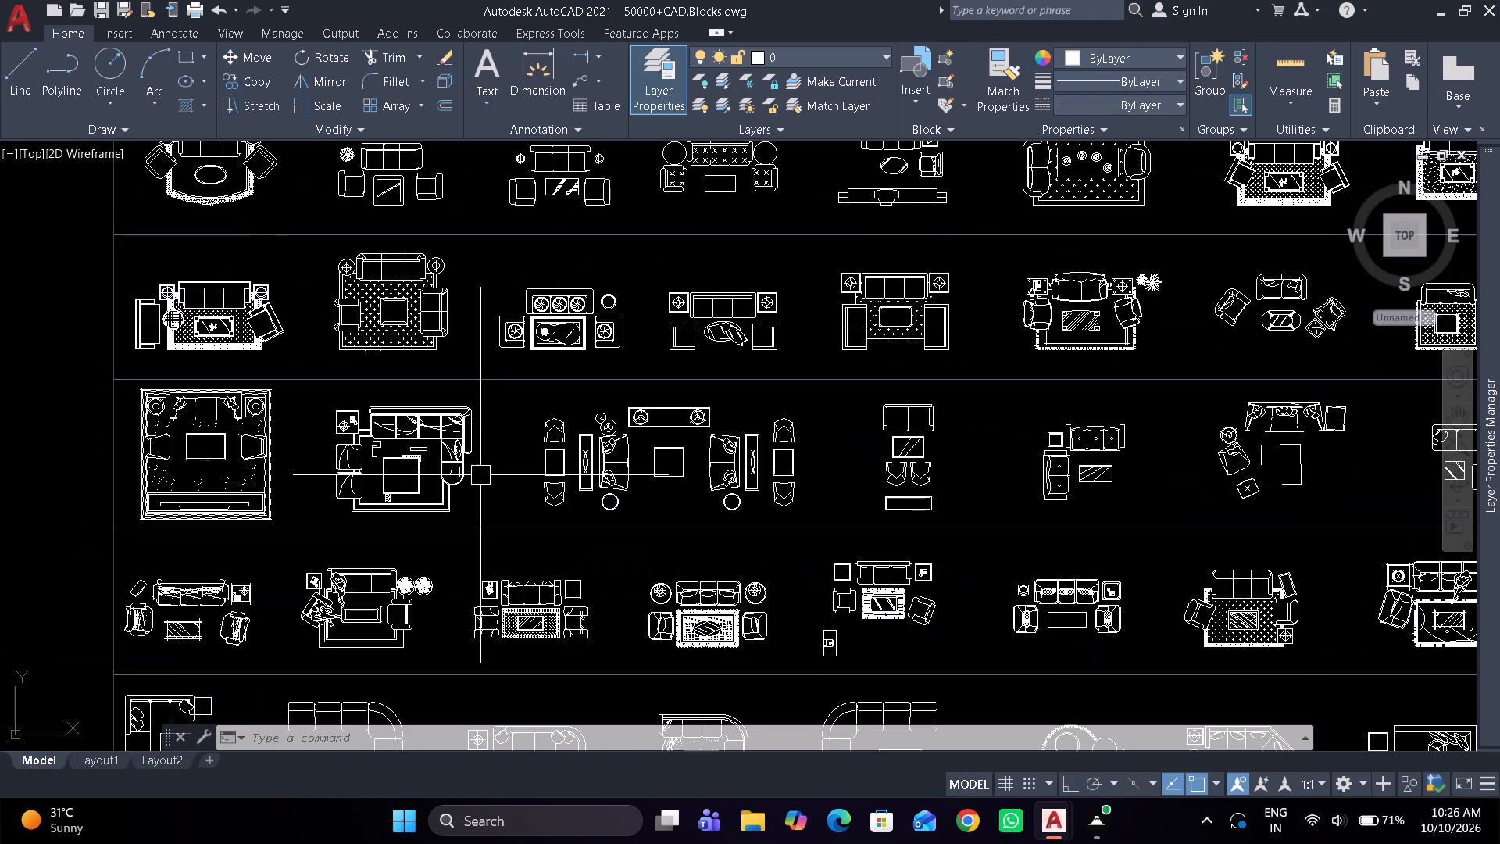
{"action": "scroll", "coordinate": [573, 316], "scroll_direction": "up", "scroll_amount": 3}
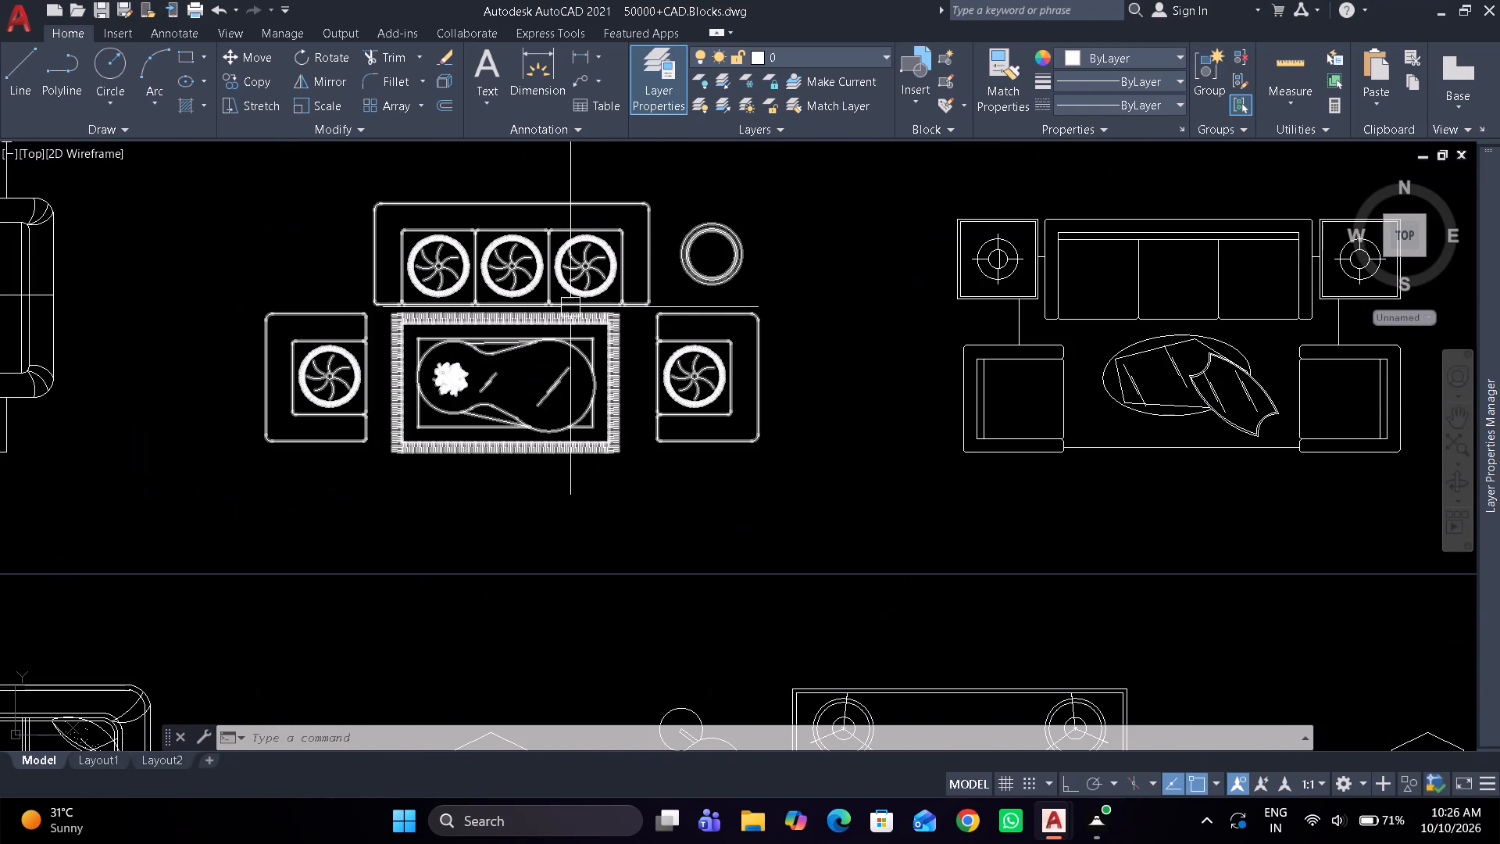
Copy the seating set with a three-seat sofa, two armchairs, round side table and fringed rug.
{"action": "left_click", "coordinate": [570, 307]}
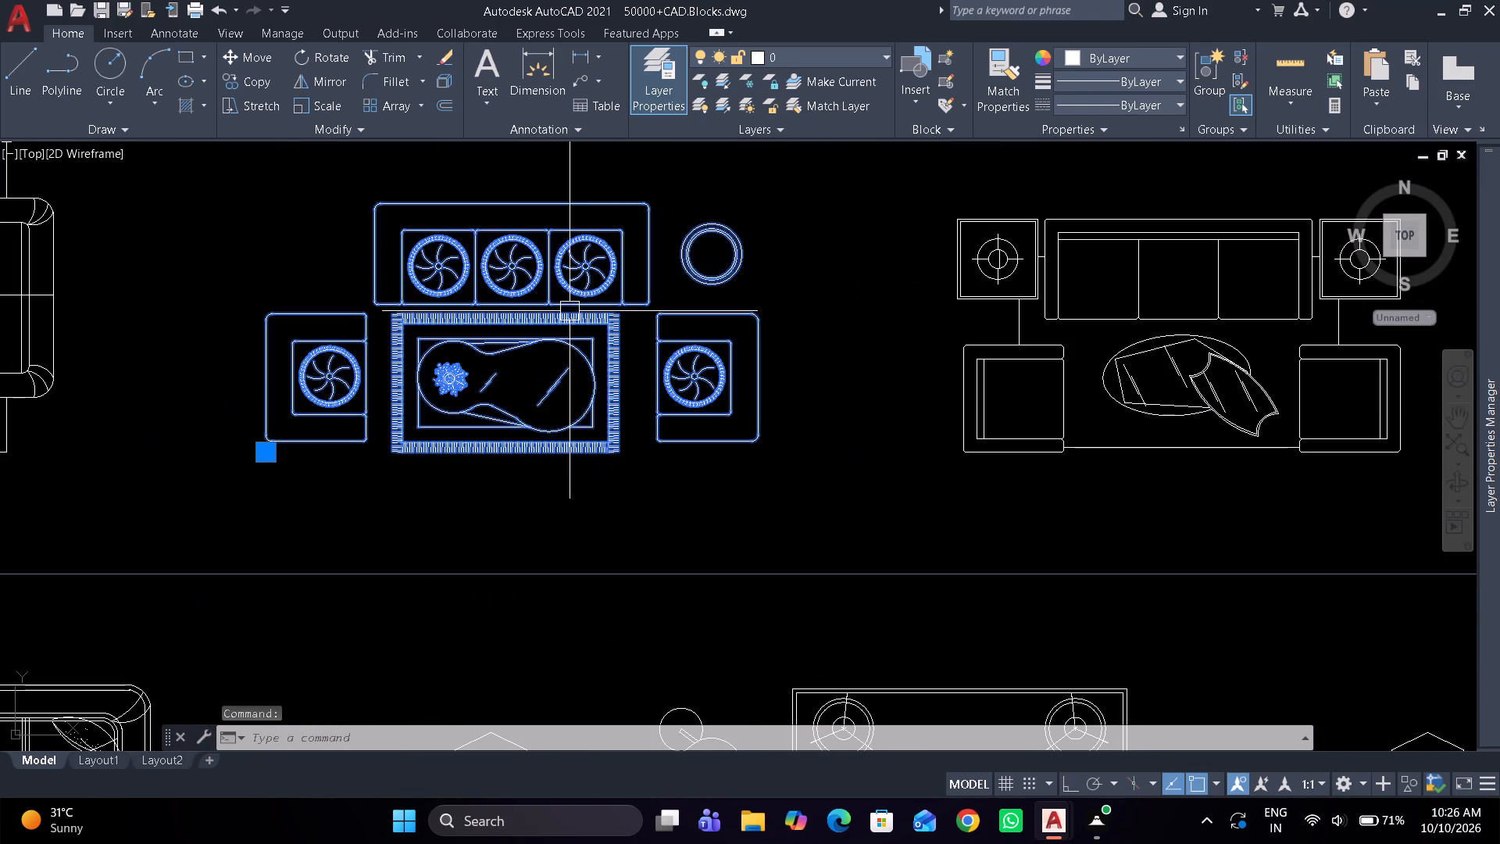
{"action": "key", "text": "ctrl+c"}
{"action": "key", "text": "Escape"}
Examine the rows of the SOFAS AND ARMCHAIRS DESIGNS sheet for an alternative seating set.
{"action": "scroll", "coordinate": [570, 335], "scroll_direction": "down", "scroll_amount": 4}
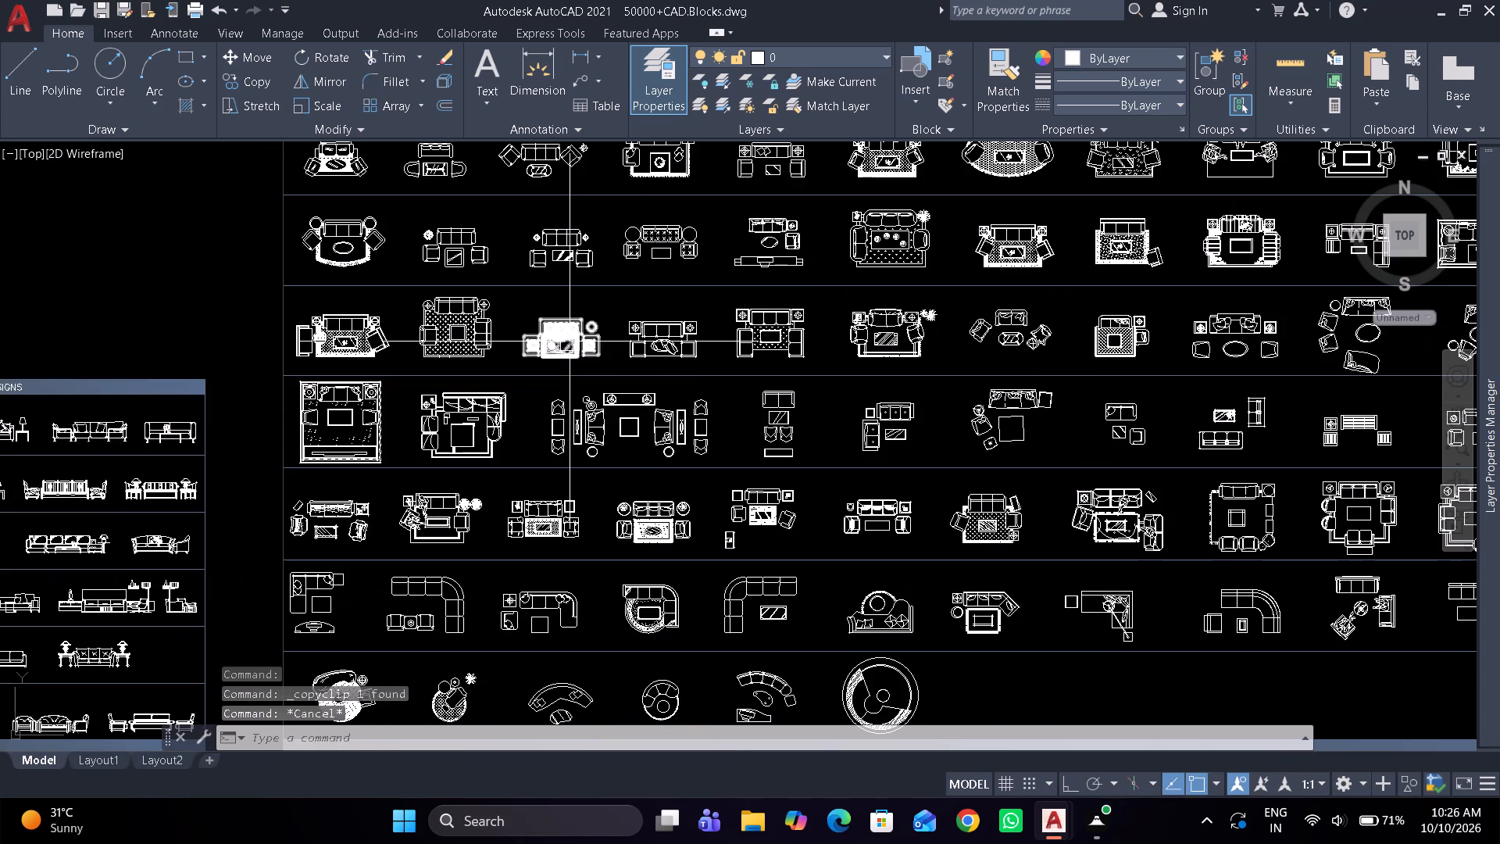
{"action": "scroll", "coordinate": [840, 326], "scroll_direction": "up", "scroll_amount": 2}
{"action": "scroll", "coordinate": [876, 316], "scroll_direction": "down", "scroll_amount": 1}
{"action": "middle_click_drag", "start_coordinate": [872, 314], "coordinate": [716, 277]}
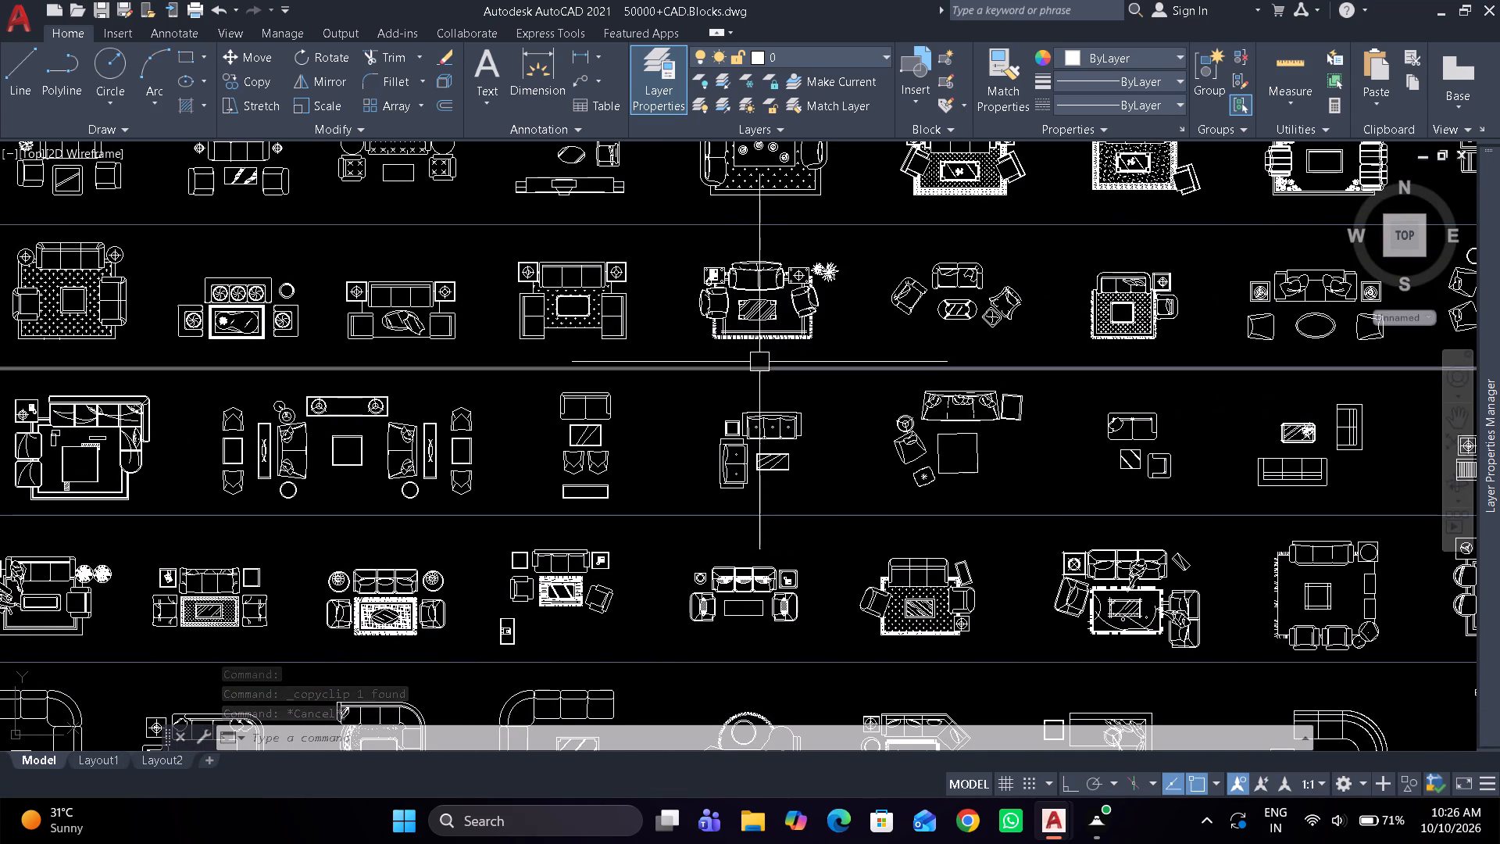
{"action": "scroll", "coordinate": [555, 481], "scroll_direction": "down", "scroll_amount": 1}
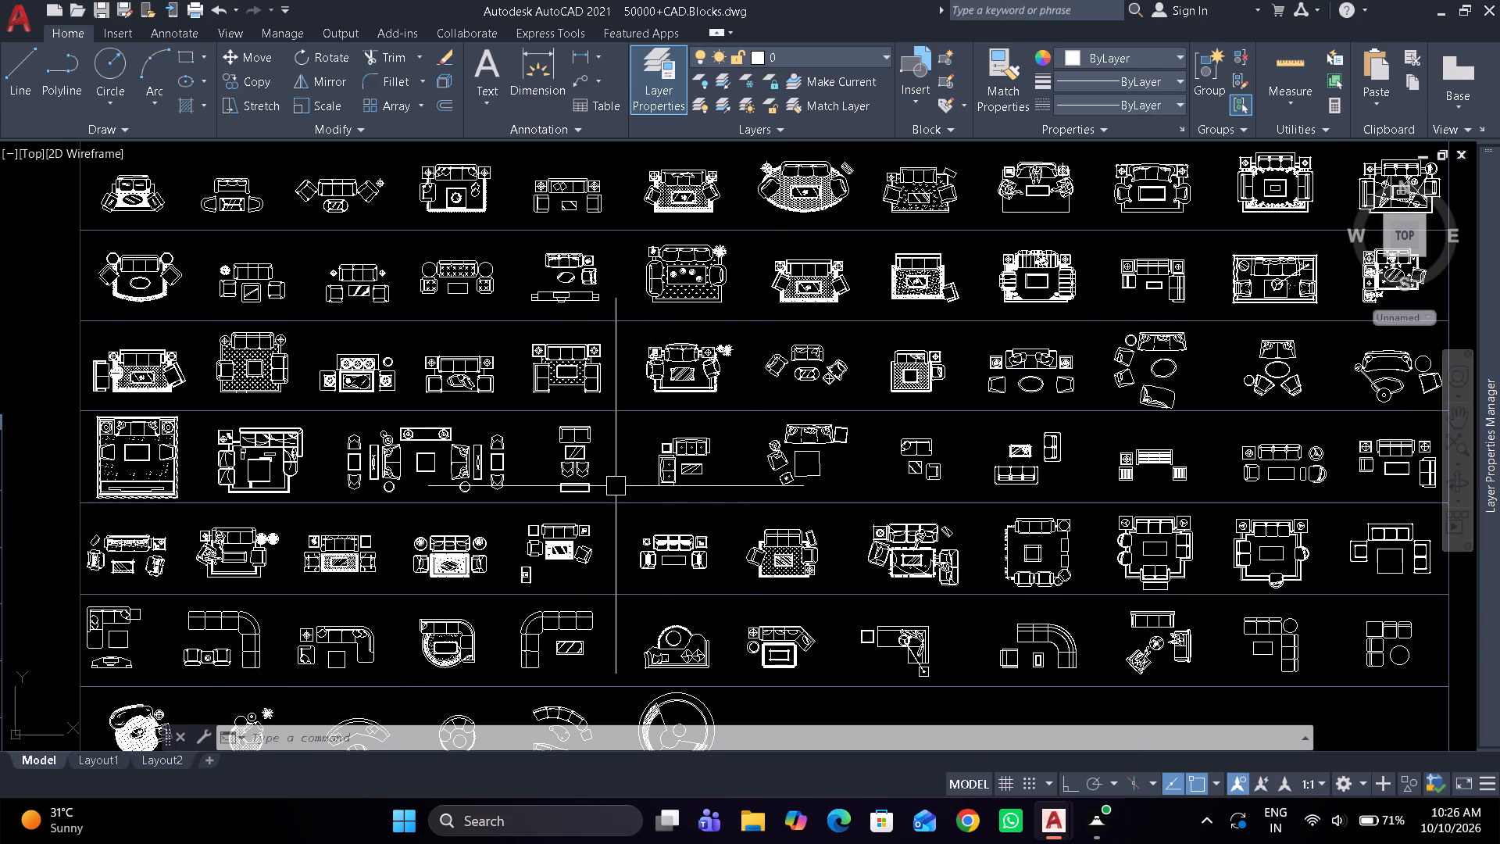
{"action": "middle_click_drag", "start_coordinate": [595, 494], "coordinate": [519, 520]}
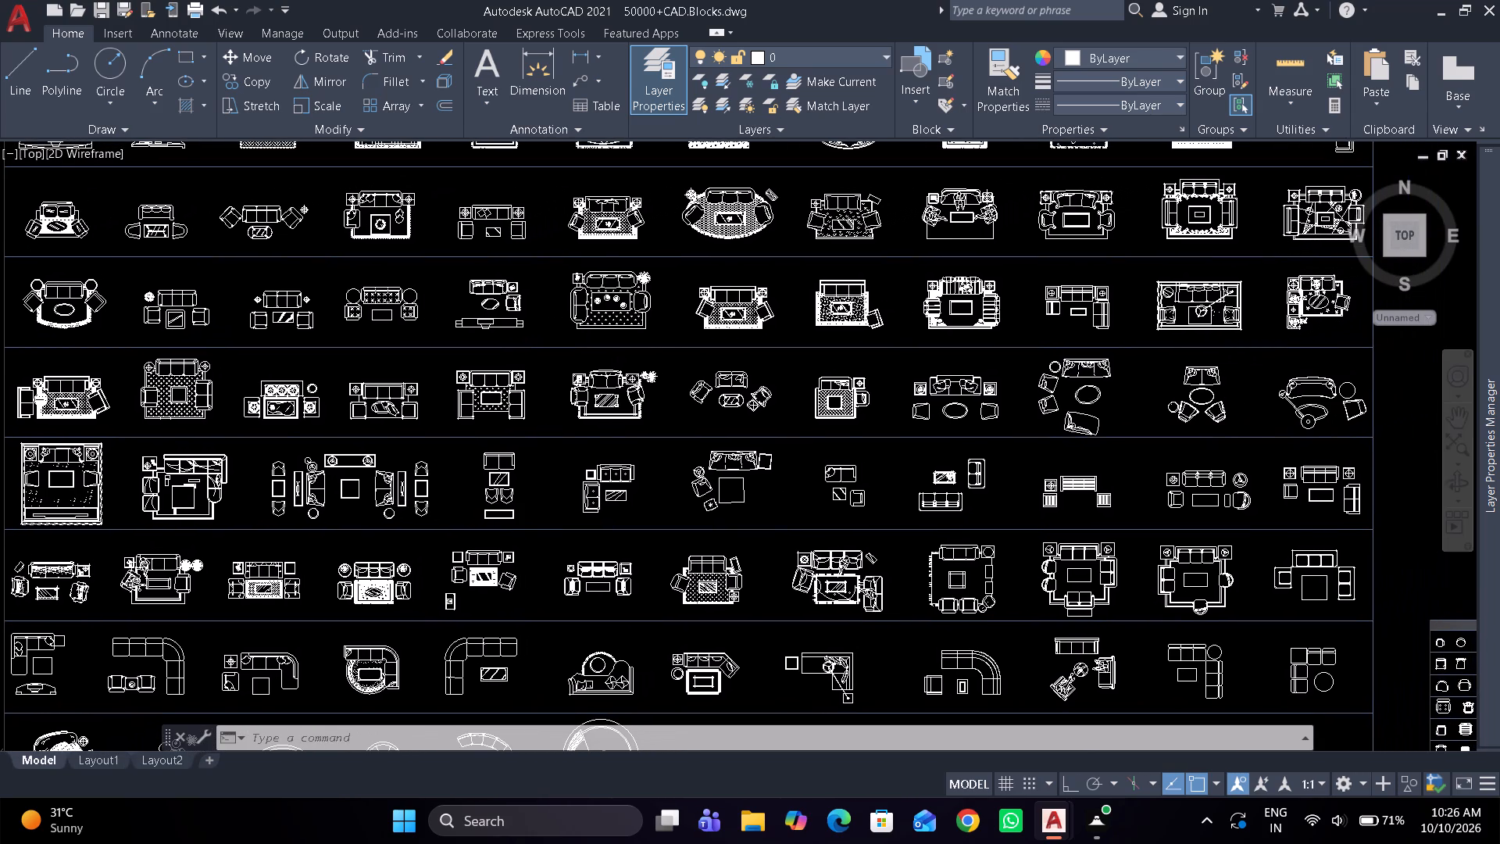
{"action": "middle_click_drag", "start_coordinate": [519, 520], "coordinate": [510, 506]}
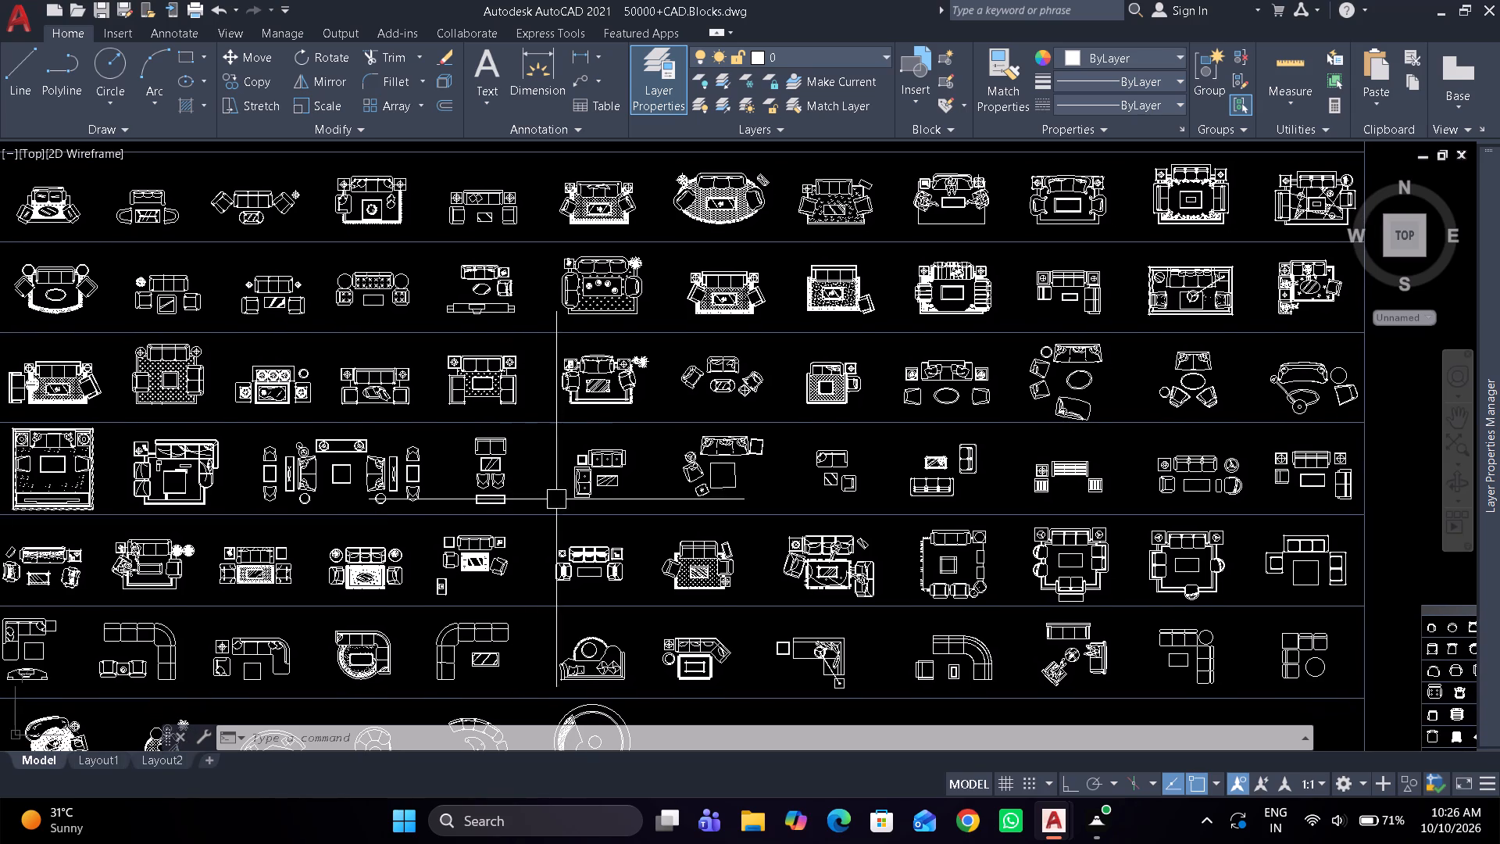
{"action": "scroll", "coordinate": [1180, 581], "scroll_direction": "up", "scroll_amount": 1}
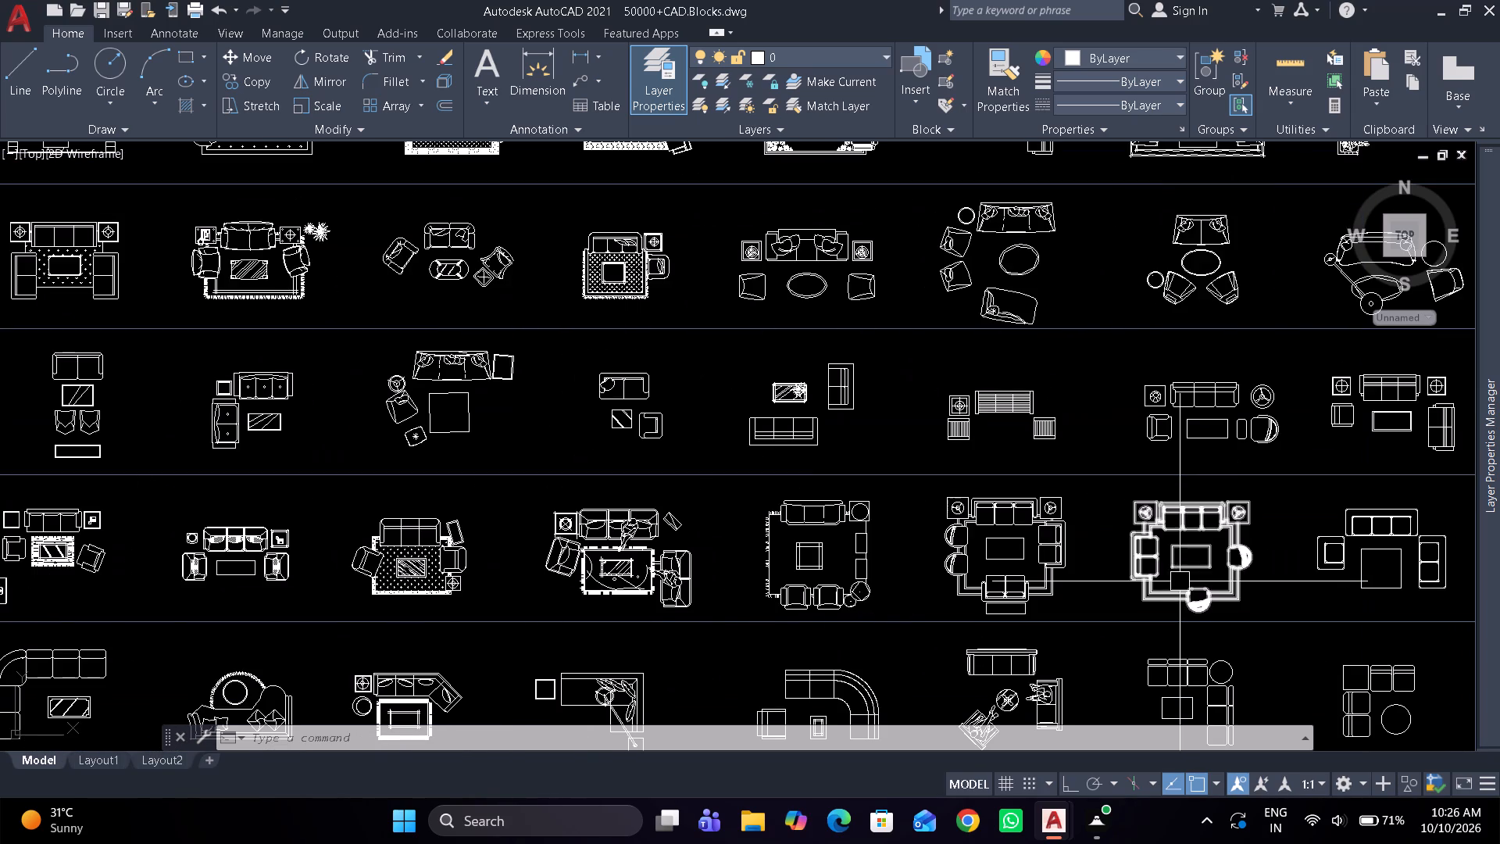
{"action": "middle_click_drag", "start_coordinate": [1025, 554], "coordinate": [888, 554]}
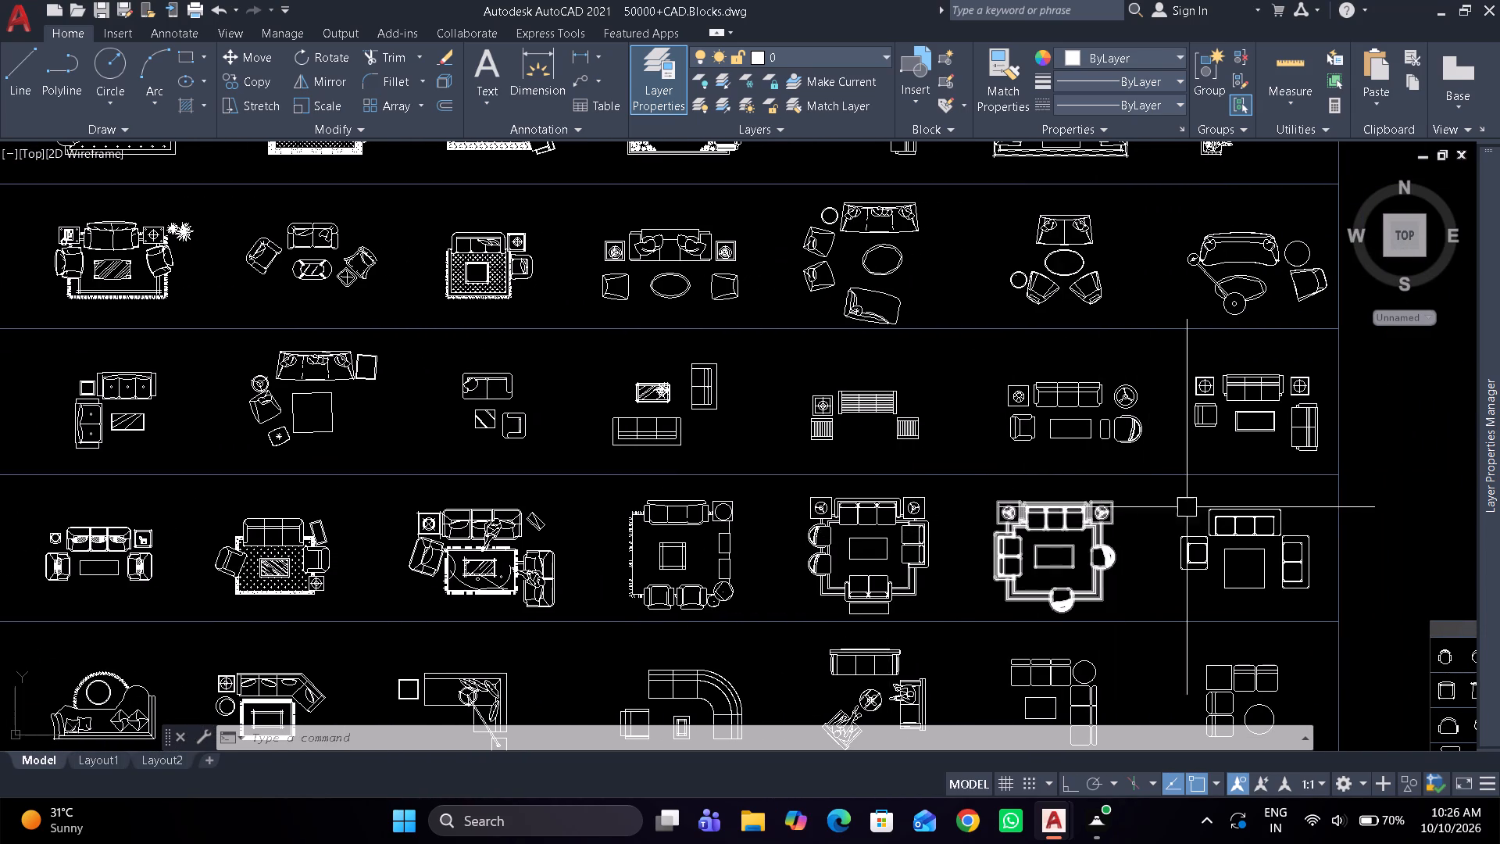
{"action": "scroll", "coordinate": [1259, 488], "scroll_direction": "up", "scroll_amount": 1}
{"action": "scroll", "coordinate": [1258, 478], "scroll_direction": "down", "scroll_amount": 1}
{"action": "middle_click_drag", "start_coordinate": [1223, 457], "coordinate": [1159, 346]}
{"action": "scroll", "coordinate": [1164, 438], "scroll_direction": "down", "scroll_amount": 1}
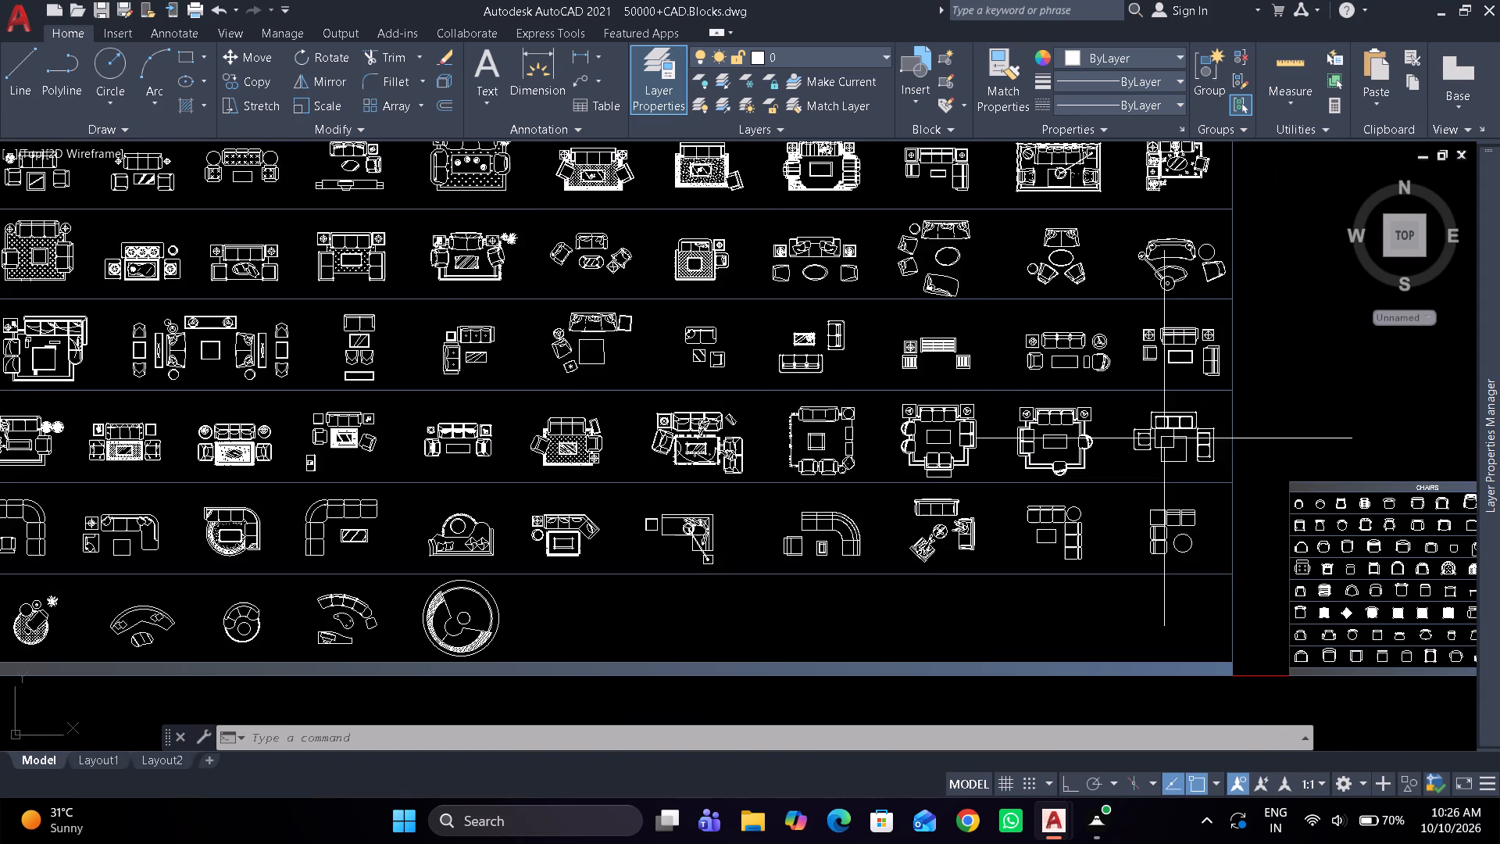
{"action": "middle_click_drag", "start_coordinate": [807, 510], "coordinate": [1076, 512]}
{"action": "middle_click_drag", "start_coordinate": [723, 515], "coordinate": [919, 527]}
{"action": "scroll", "coordinate": [919, 527], "scroll_direction": "down", "scroll_amount": 2}
{"action": "scroll", "coordinate": [919, 527], "scroll_direction": "up", "scroll_amount": 3}
{"action": "middle_click_drag", "start_coordinate": [919, 527], "coordinate": [920, 531]}
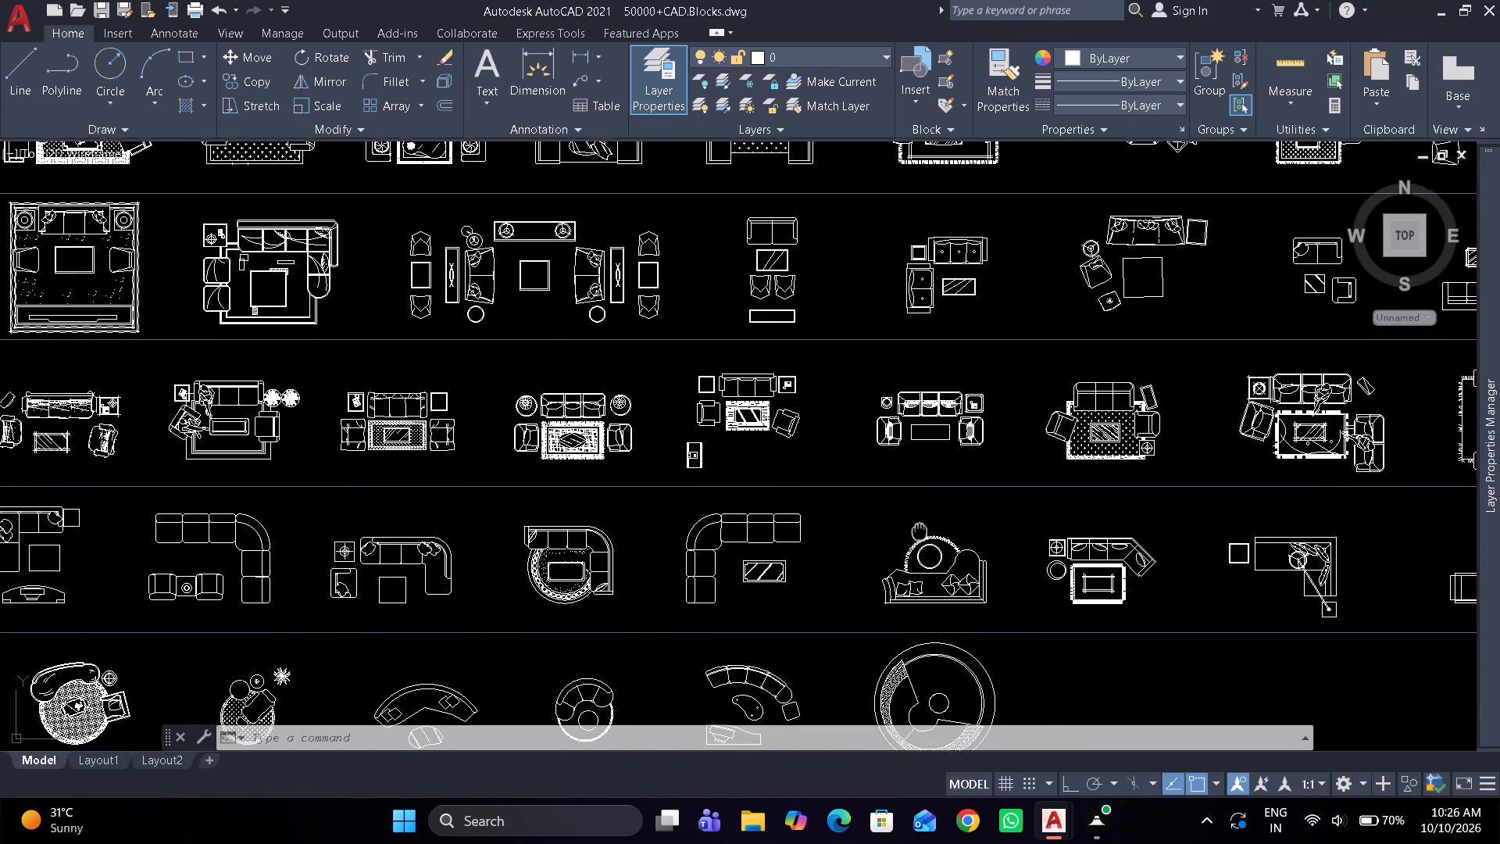
{"action": "middle_click_drag", "start_coordinate": [920, 531], "coordinate": [925, 568]}
{"action": "middle_click_drag", "start_coordinate": [770, 305], "coordinate": [774, 308]}
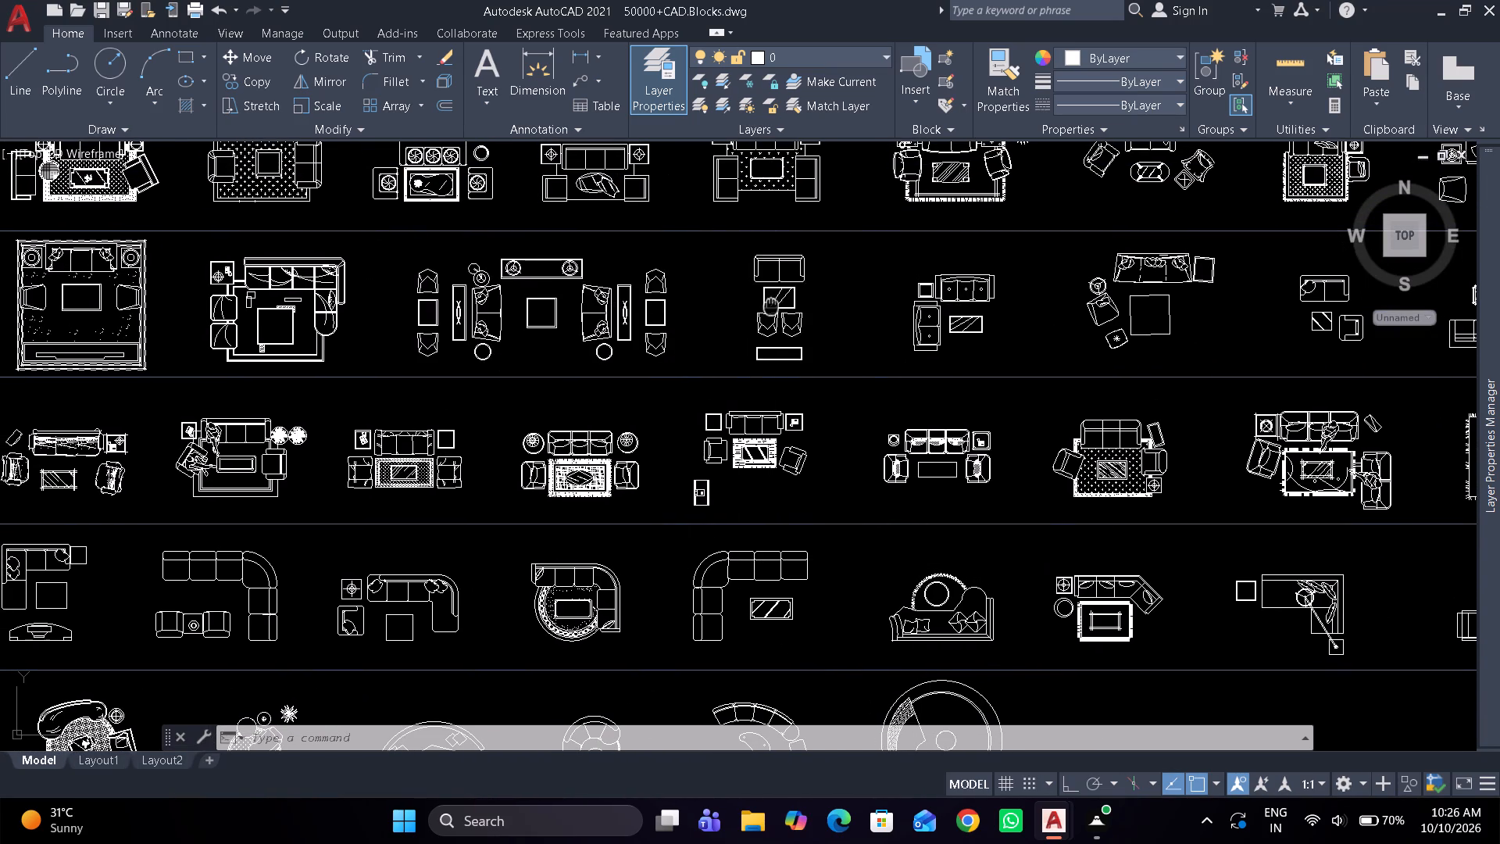
{"action": "middle_click_drag", "start_coordinate": [774, 308], "coordinate": [977, 374]}
{"action": "scroll", "coordinate": [532, 465], "scroll_direction": "up", "scroll_amount": 1}
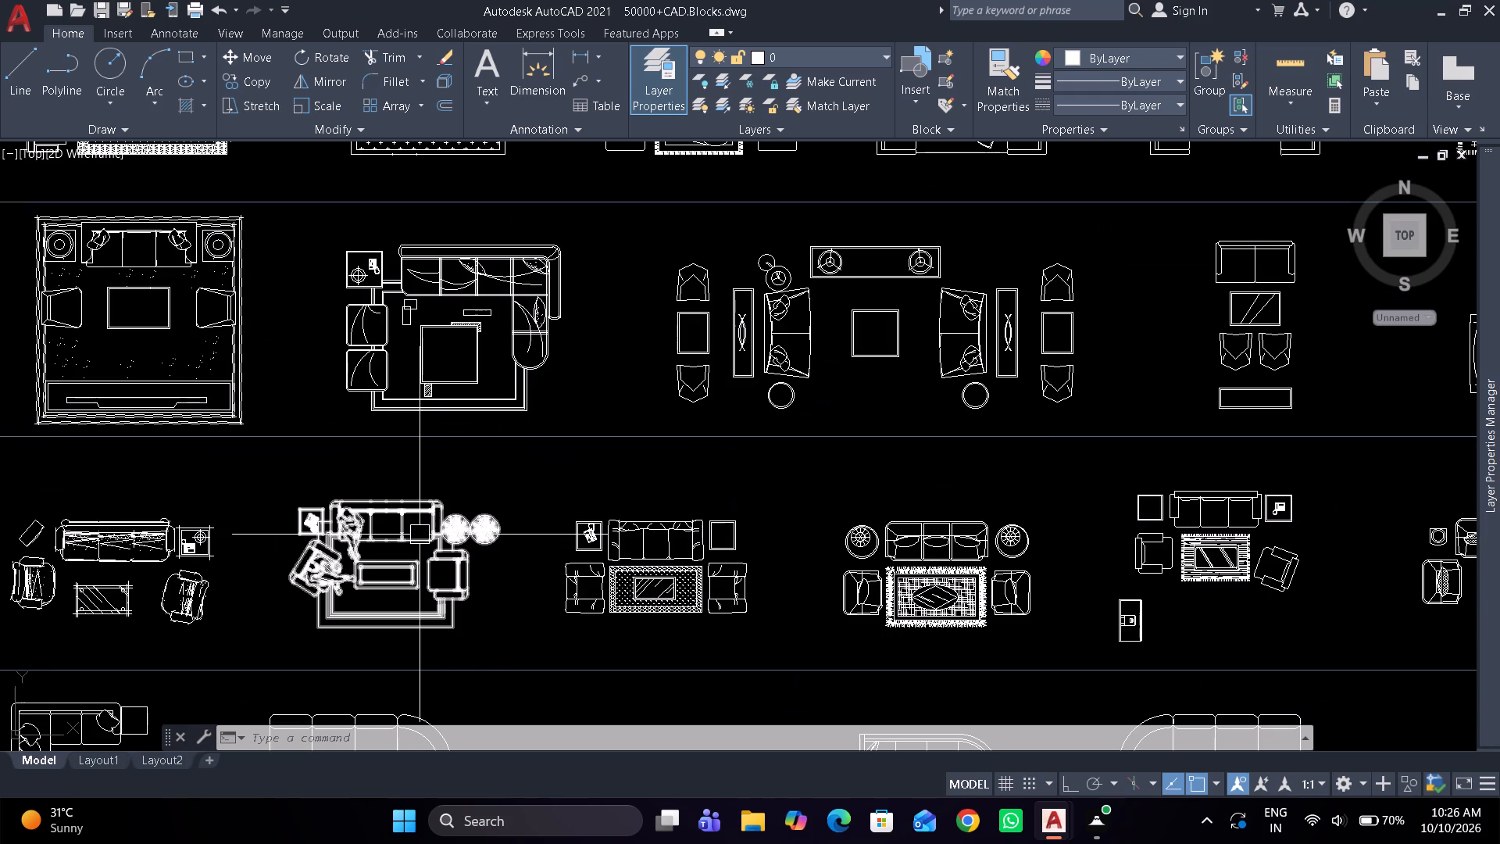
{"action": "scroll", "coordinate": [415, 502], "scroll_direction": "down", "scroll_amount": 1}
{"action": "middle_click_drag", "start_coordinate": [415, 502], "coordinate": [409, 371]}
{"action": "scroll", "coordinate": [412, 395], "scroll_direction": "down", "scroll_amount": 1}
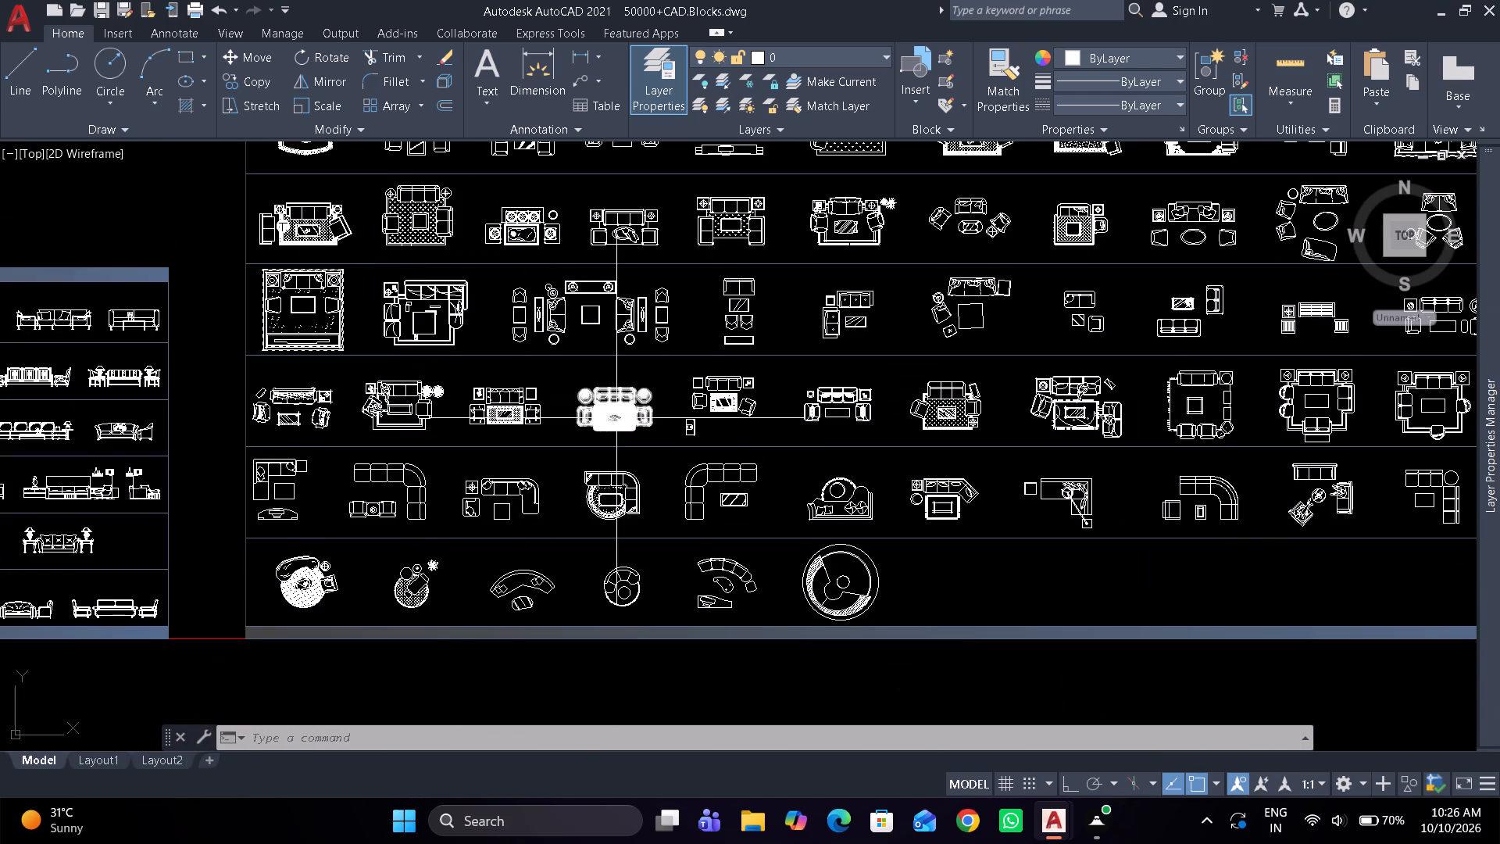
{"action": "middle_click_drag", "start_coordinate": [616, 424], "coordinate": [600, 530]}
{"action": "middle_click_drag", "start_coordinate": [690, 438], "coordinate": [587, 541]}
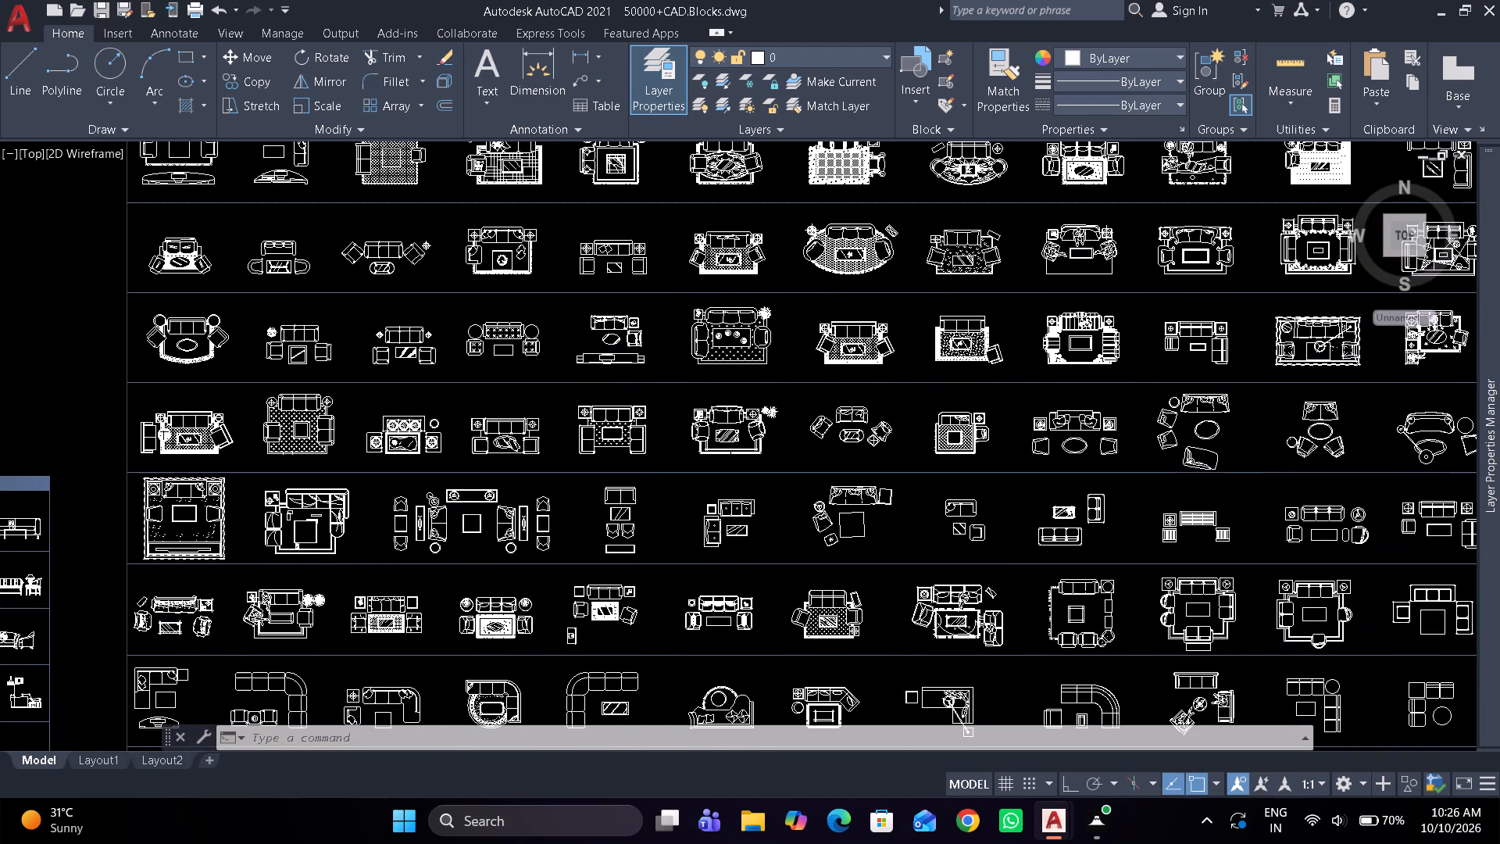
{"action": "middle_click_drag", "start_coordinate": [724, 424], "coordinate": [577, 527]}
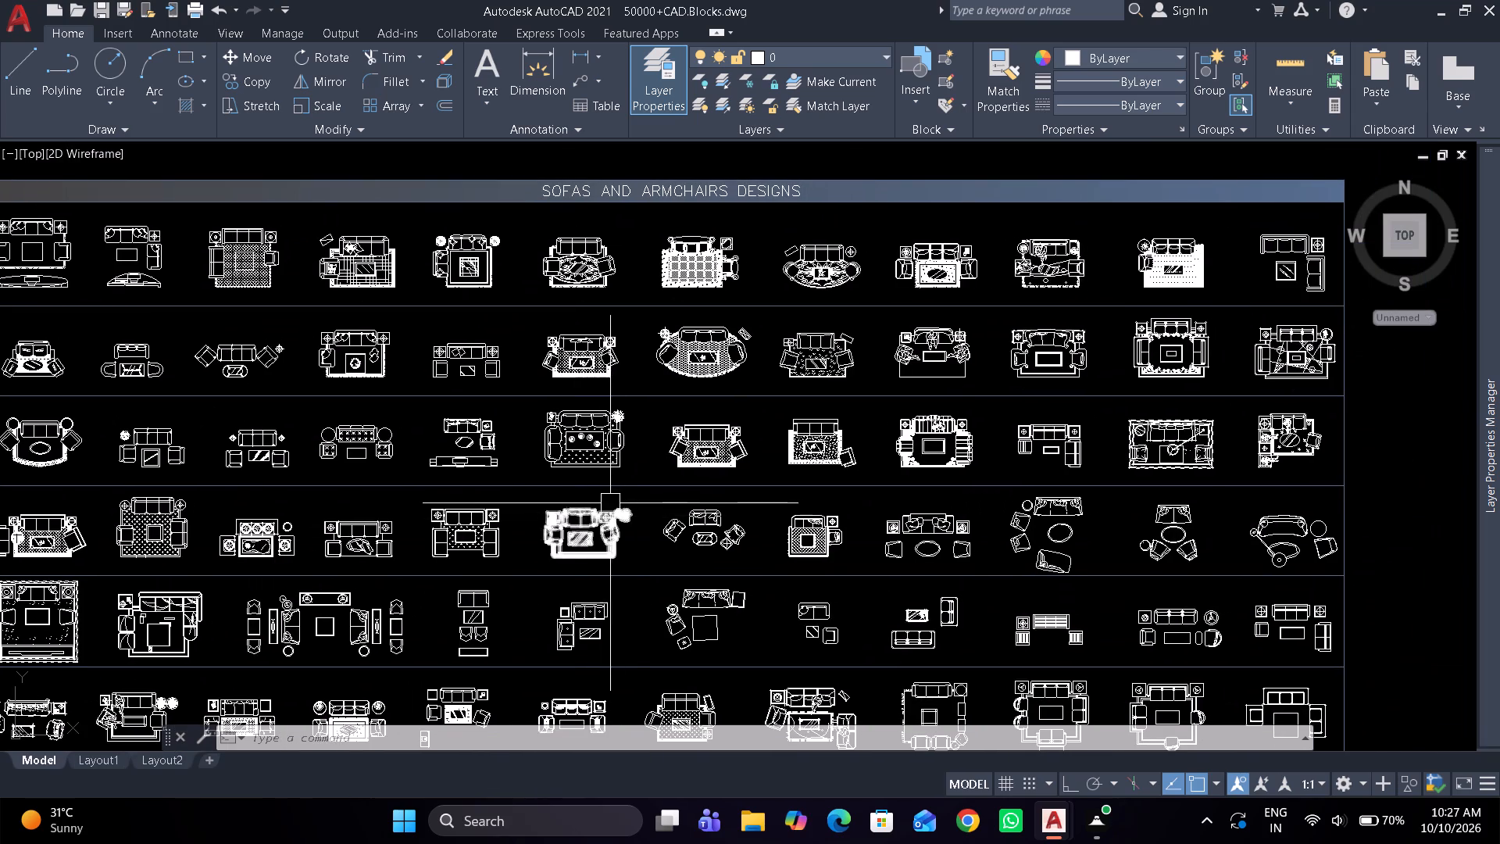
Copy the seating set with a three-seat sofa, two-seat sofa, armchair, rectangular coffee table and two square side tables.
{"action": "scroll", "coordinate": [1209, 610], "scroll_direction": "up", "scroll_amount": 2}
{"action": "middle_click_drag", "start_coordinate": [1250, 599], "coordinate": [814, 469]}
{"action": "left_click", "coordinate": [1006, 499]}
{"action": "key", "text": "ctrl+c"}
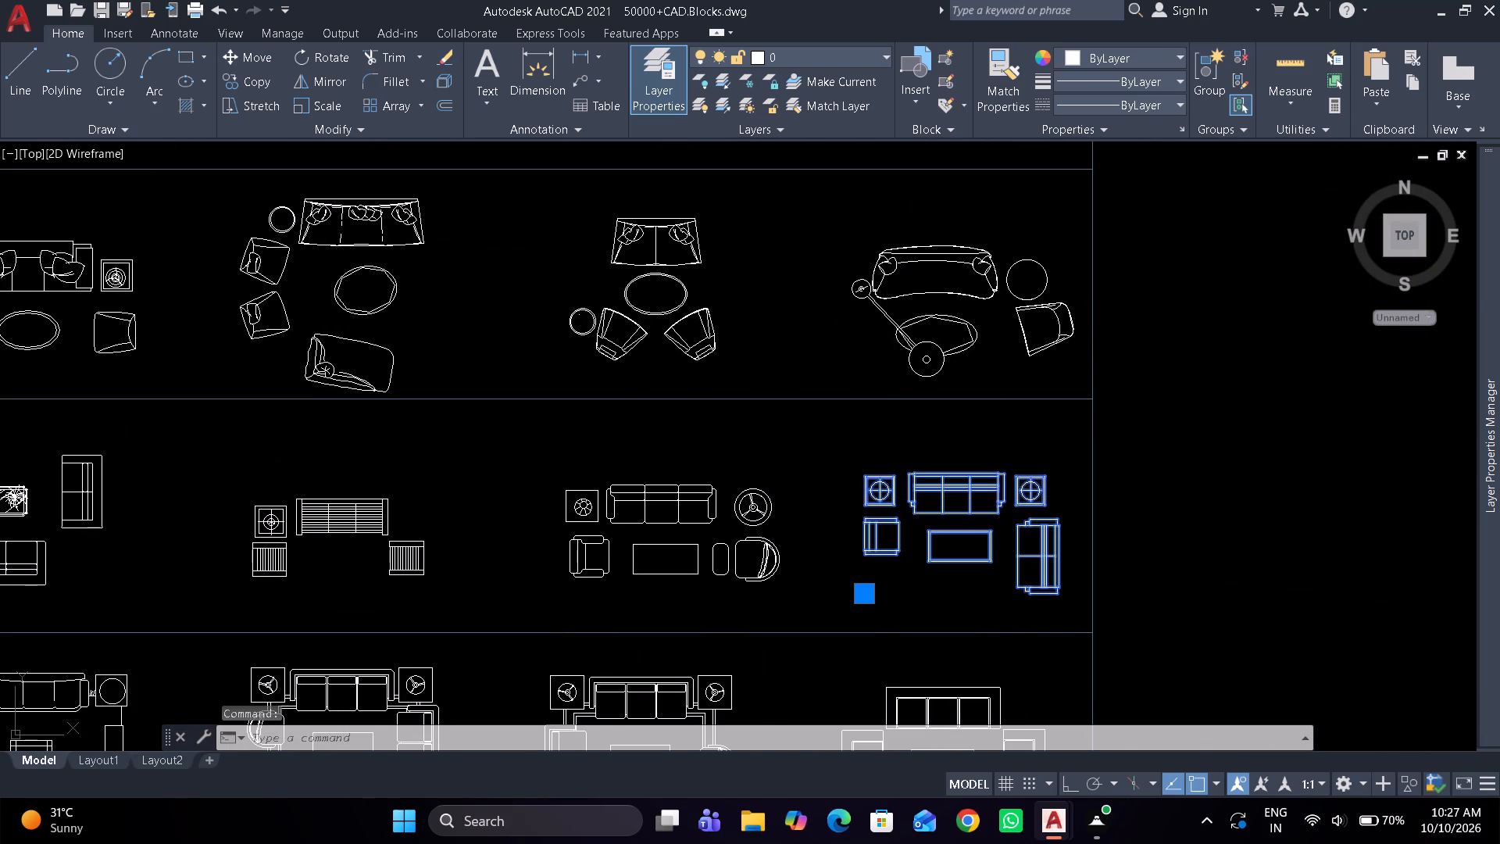
Switch to 17.dwg and erase the L-shaped sofa from the large hall.
{"action": "key", "text": "alt+Tab"}
{"action": "key", "text": "alt+Tab"}
{"action": "key", "text": "alt+Tab"}
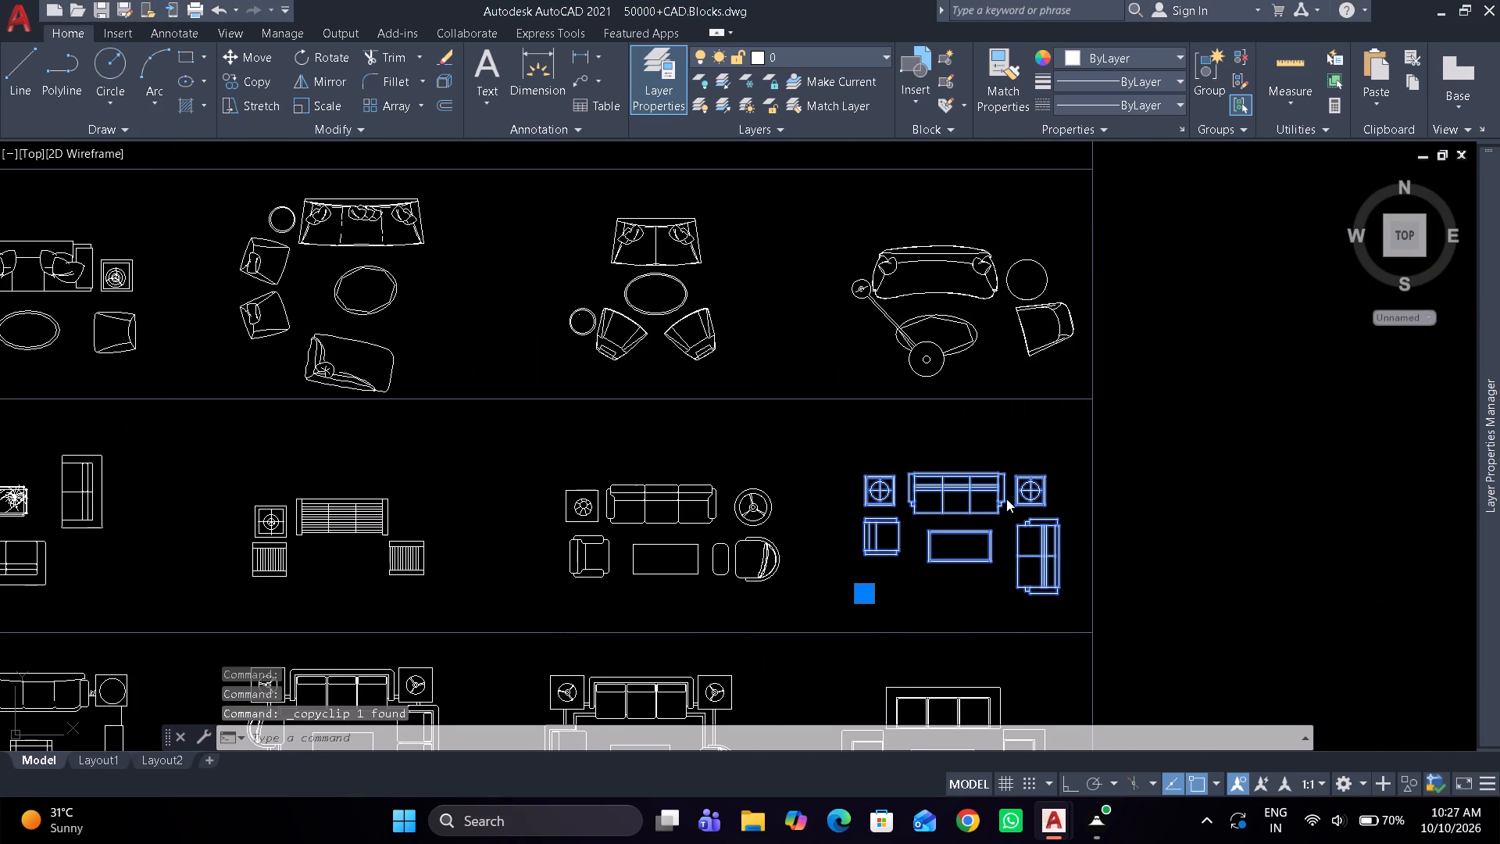
{"action": "left_click", "coordinate": [477, 527]}
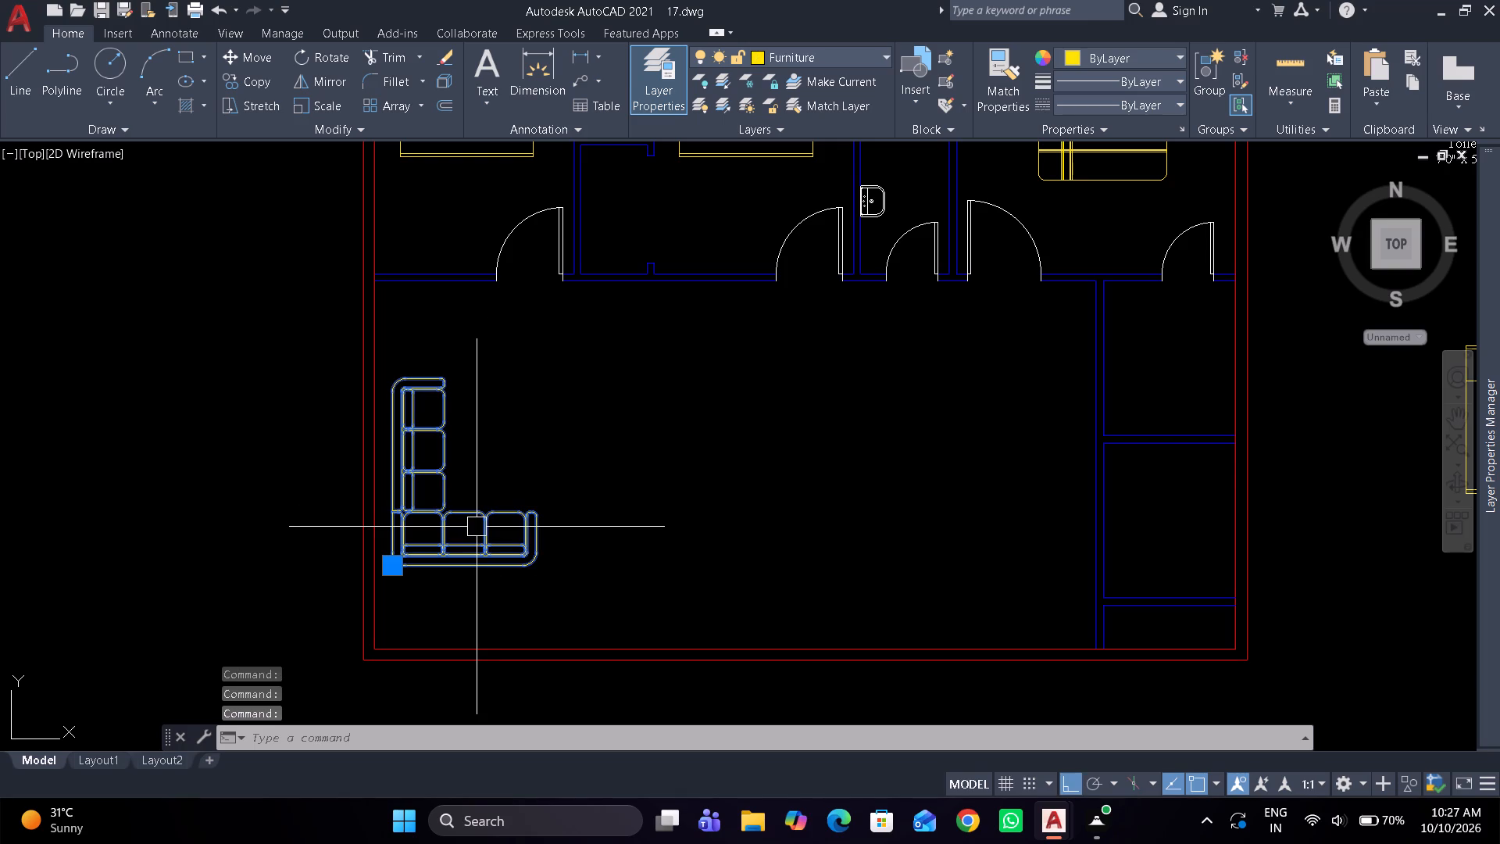
{"action": "type", "text": "e"}
{"action": "key", "text": "space"}
Paste the copied seating set just below the floor plan.
{"action": "scroll", "coordinate": [523, 431], "scroll_direction": "down", "scroll_amount": 2}
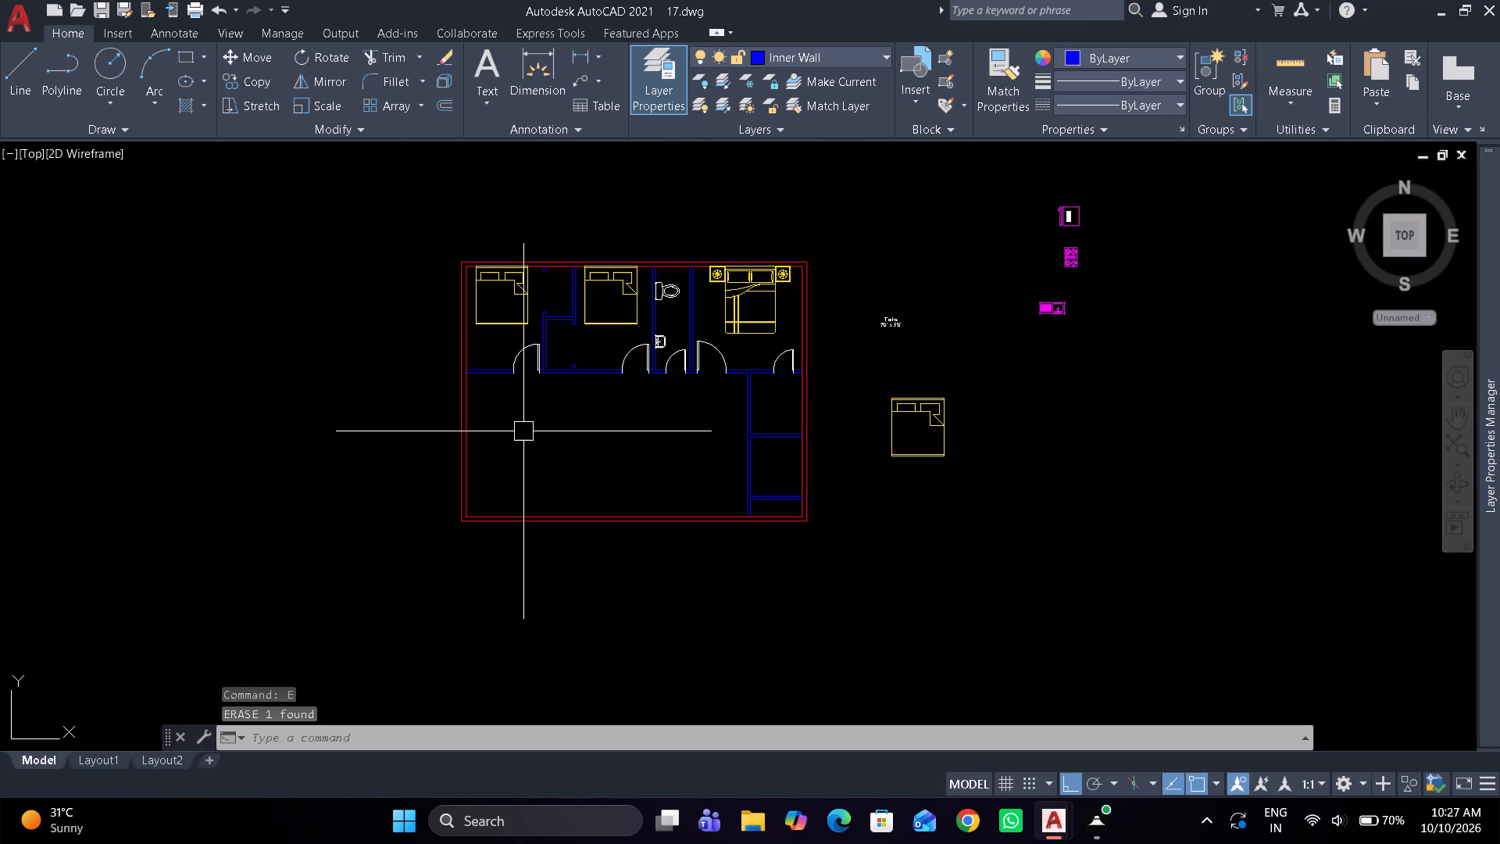
{"action": "key", "text": "ctrl+v"}
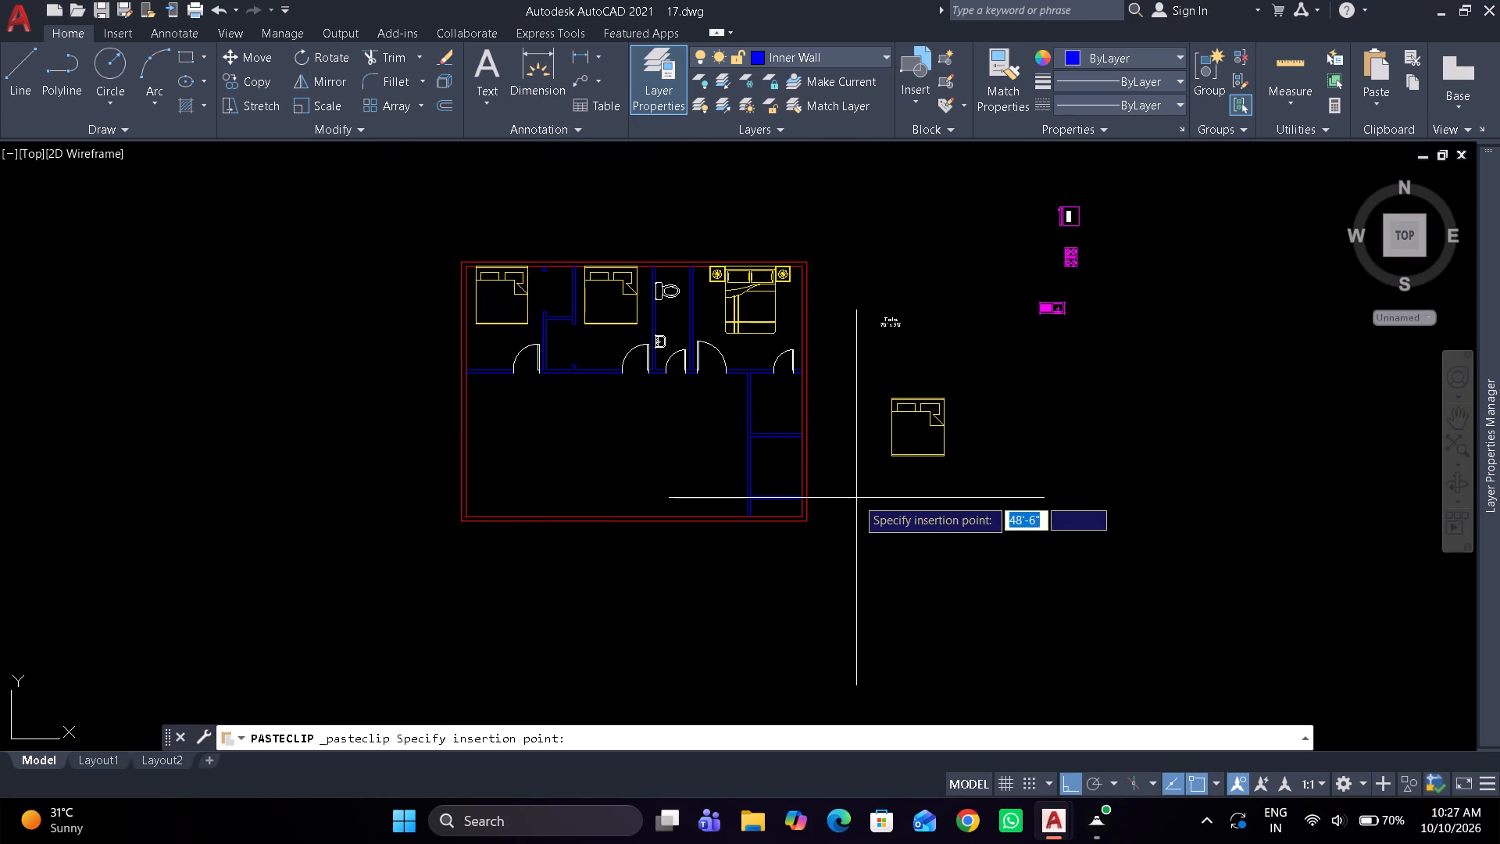
{"action": "scroll", "coordinate": [857, 498], "scroll_direction": "down", "scroll_amount": 2}
{"action": "left_click", "coordinate": [791, 528]}
Scale the oversized pasted seating set down by eye to suit the plan, using a base point on its sofa.
{"action": "left_click", "coordinate": [837, 291]}
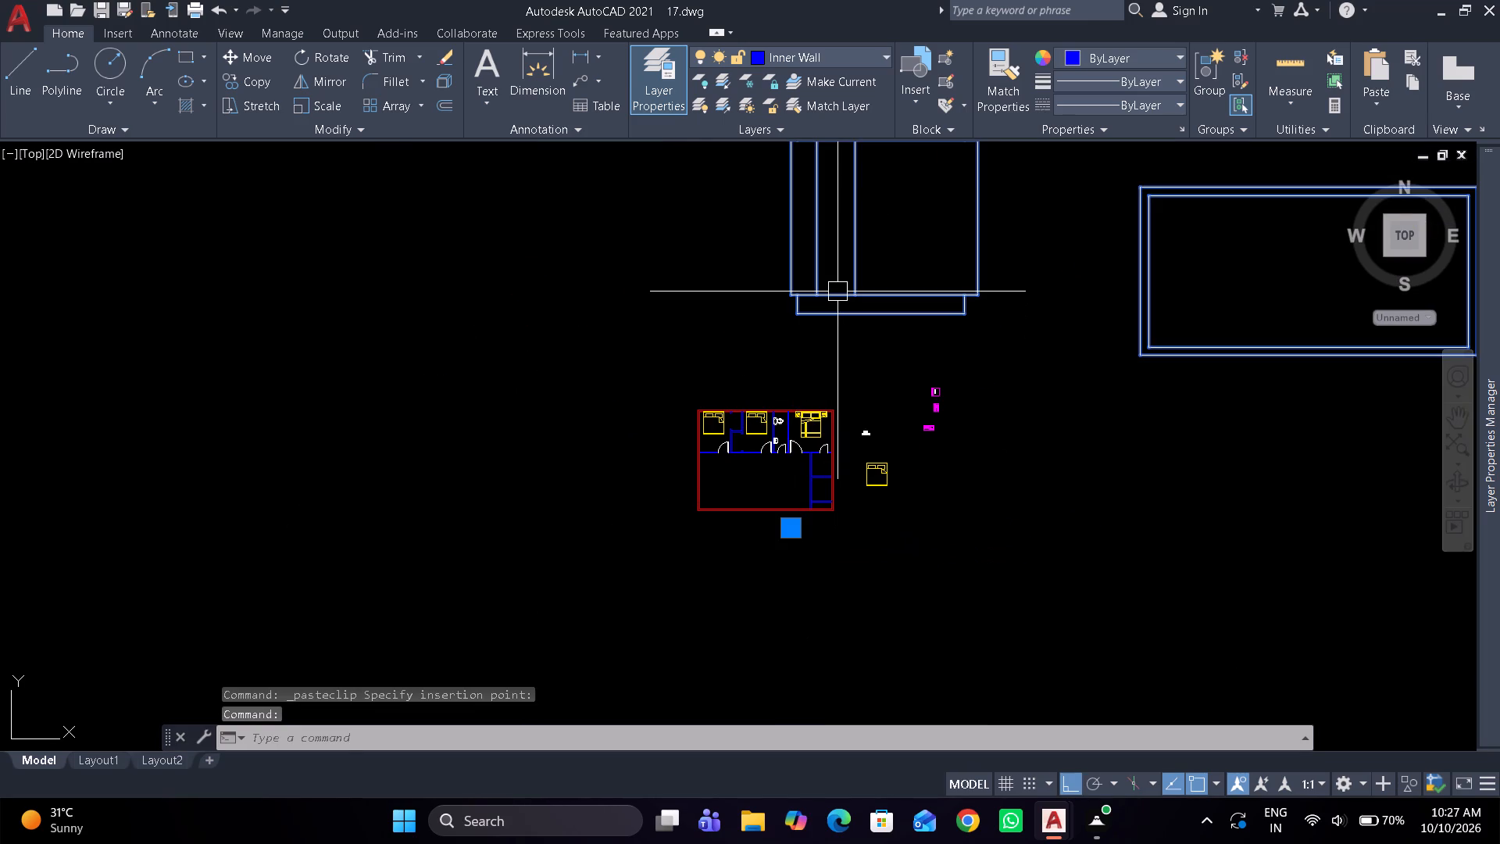
{"action": "type", "text": "sc"}
{"action": "key", "text": "space"}
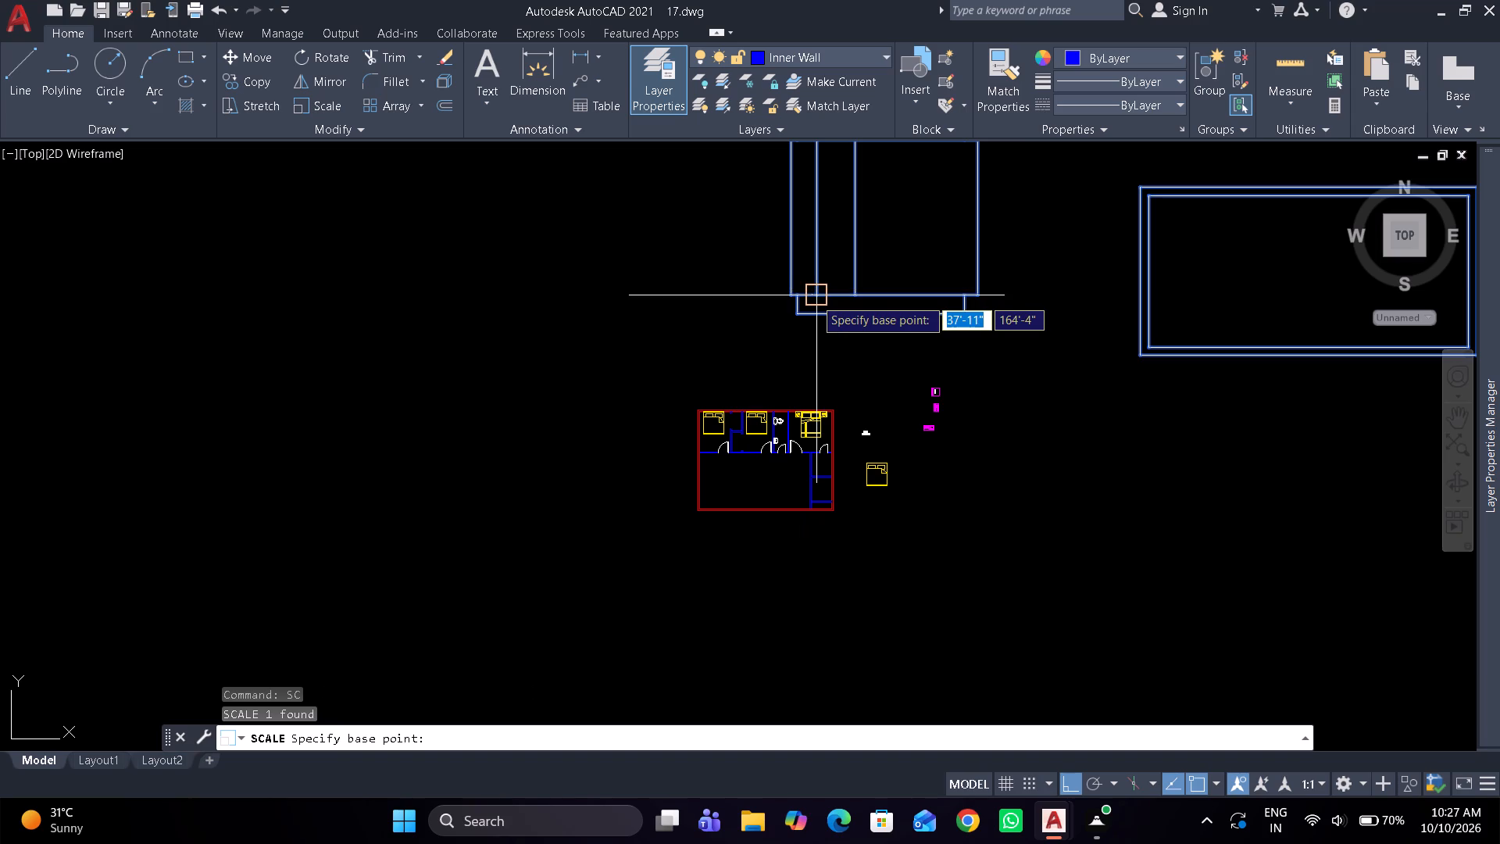
{"action": "left_click", "coordinate": [812, 298]}
{"action": "left_click", "coordinate": [811, 321]}
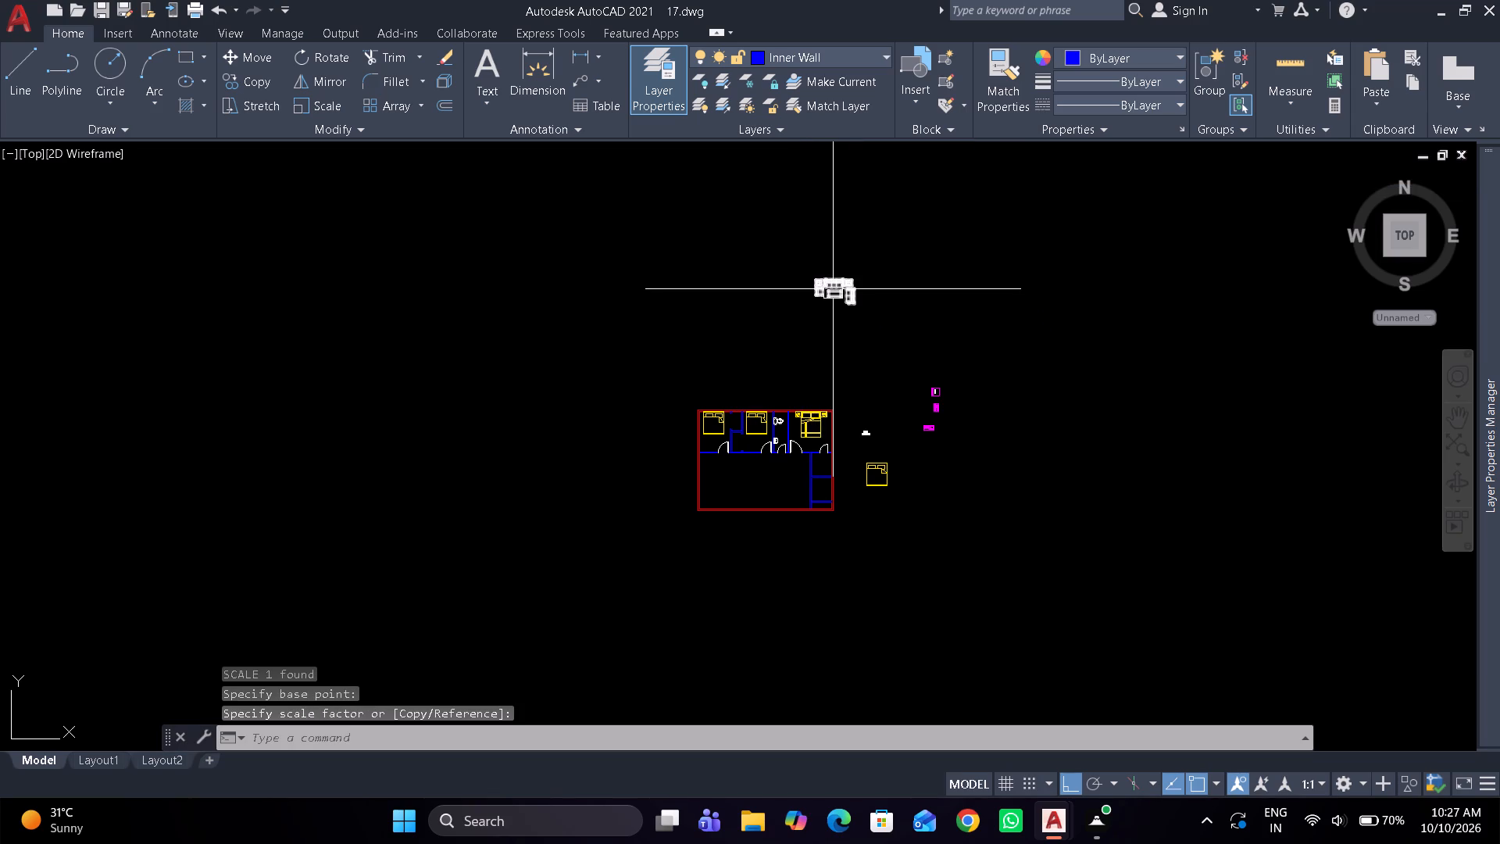
Move the scaled seating set into the large hall, near its lower-left corner.
{"action": "left_click", "coordinate": [833, 289]}
{"action": "left_click_drag", "start_coordinate": [834, 287], "coordinate": [728, 492]}
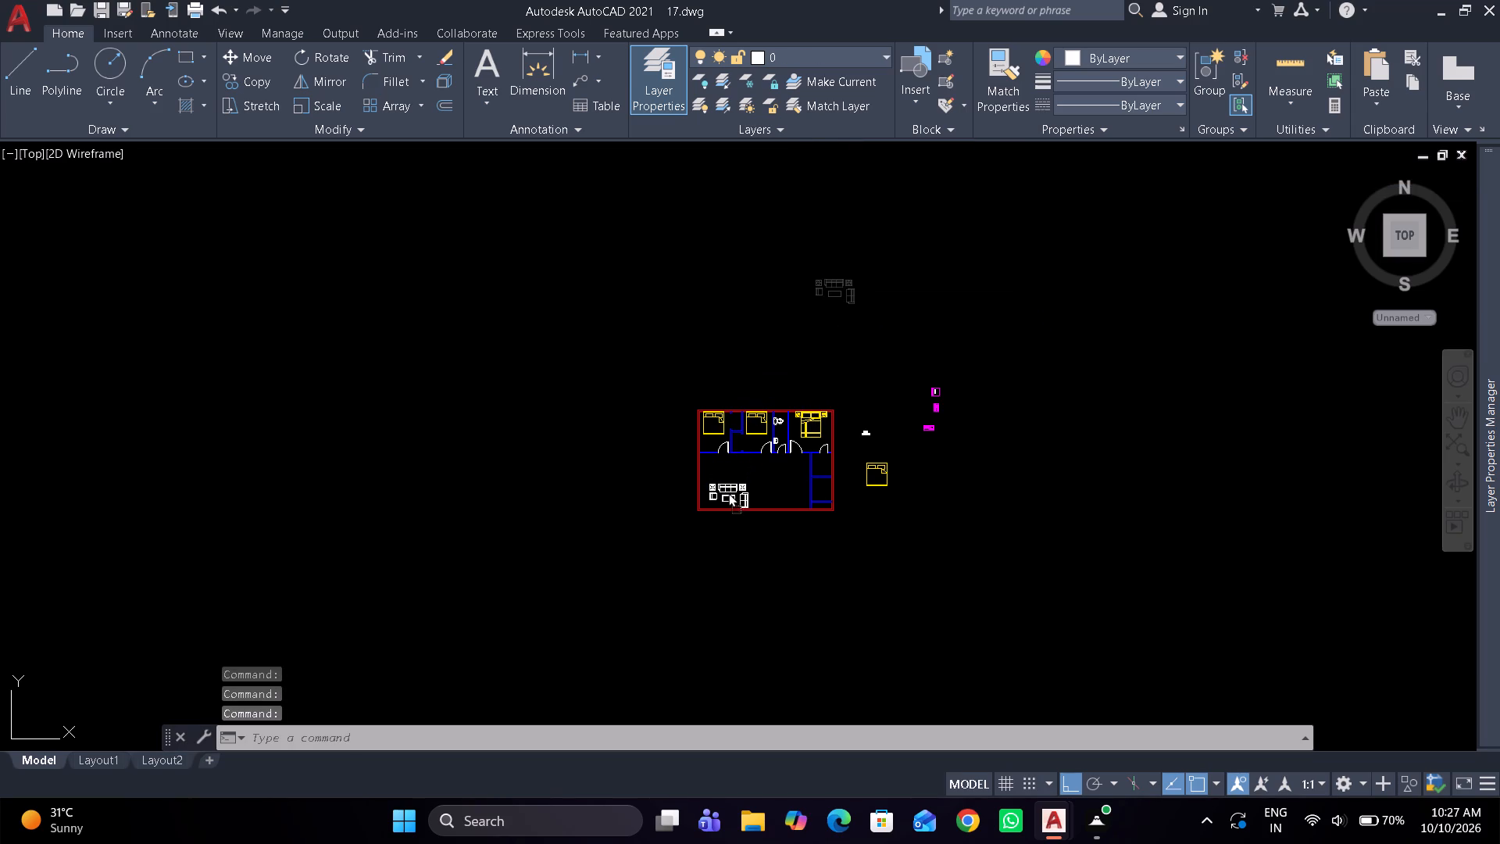
Rotate the seating set in the large hall 90° counterclockwise about a base point on its long sofa.
{"action": "left_click_drag", "start_coordinate": [728, 492], "coordinate": [728, 468]}
{"action": "scroll", "coordinate": [728, 466], "scroll_direction": "up", "scroll_amount": 6}
{"action": "left_click", "coordinate": [728, 466]}
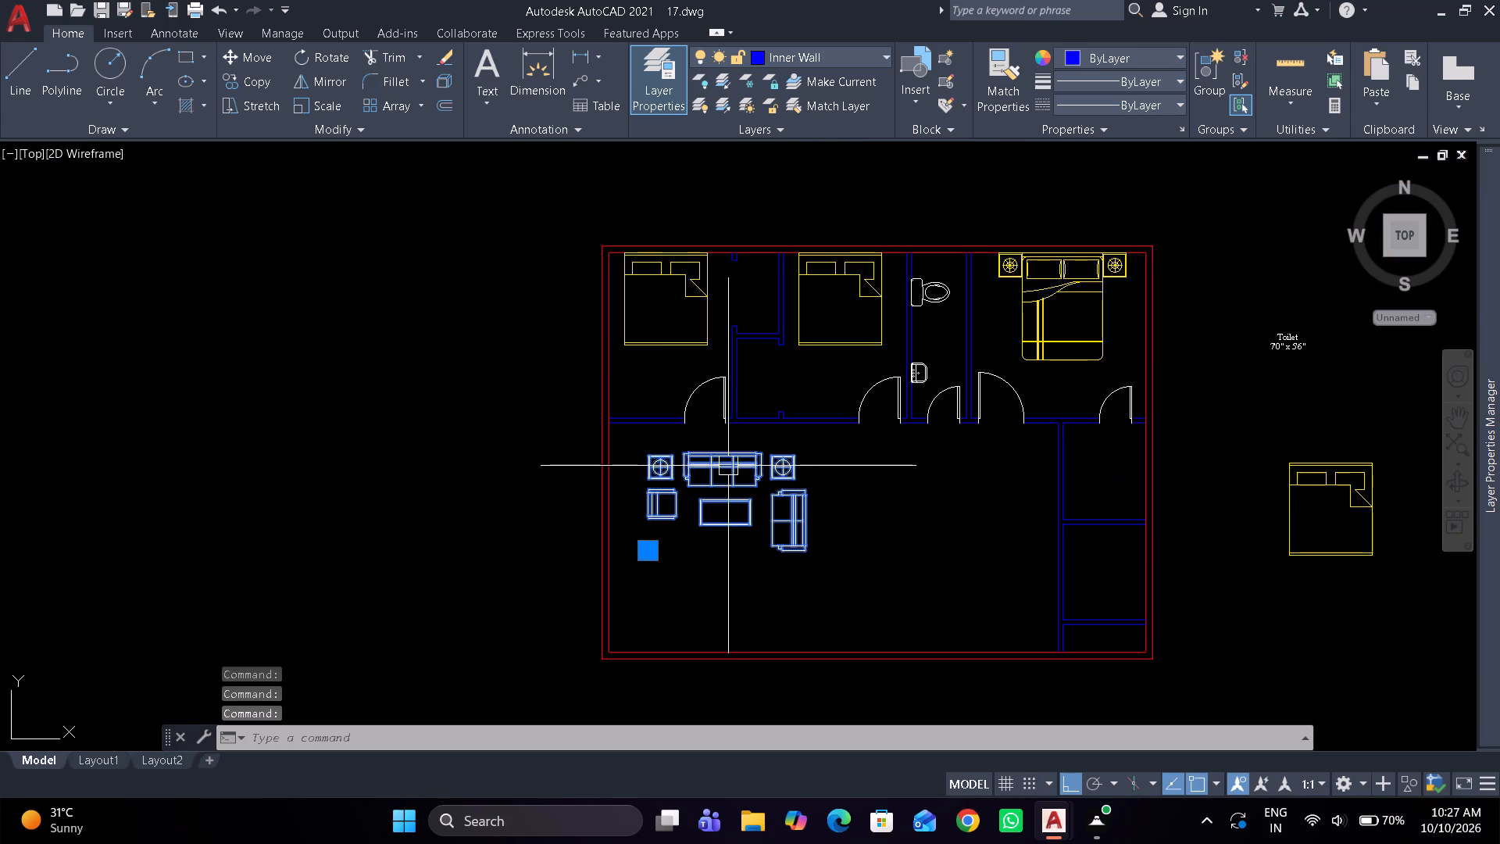
{"action": "type", "text": "ro"}
{"action": "key", "text": "space"}
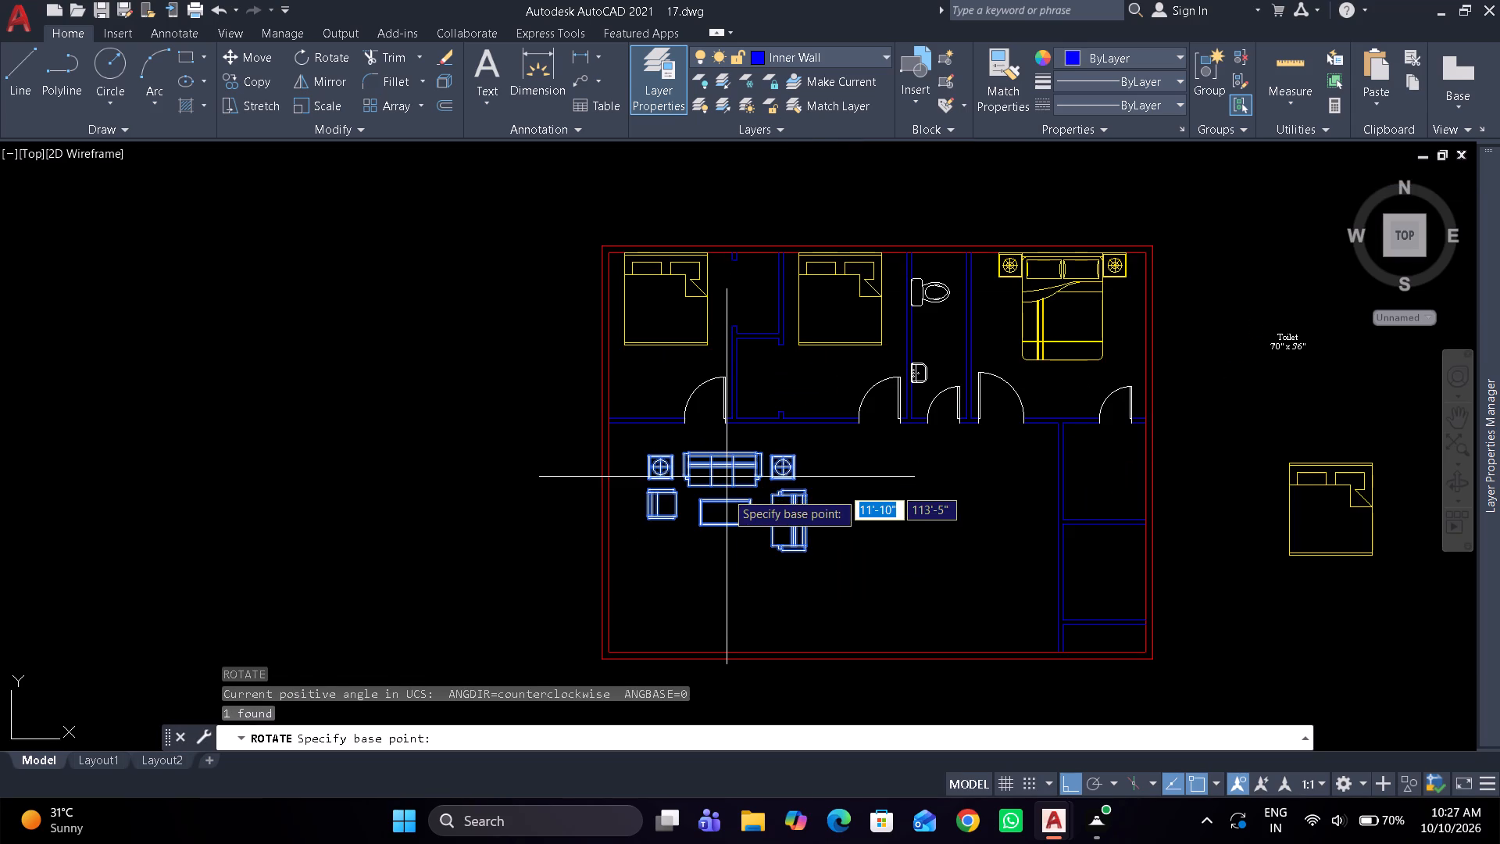
{"action": "left_click_drag", "start_coordinate": [726, 492], "coordinate": [726, 475]}
{"action": "left_click", "coordinate": [730, 176]}
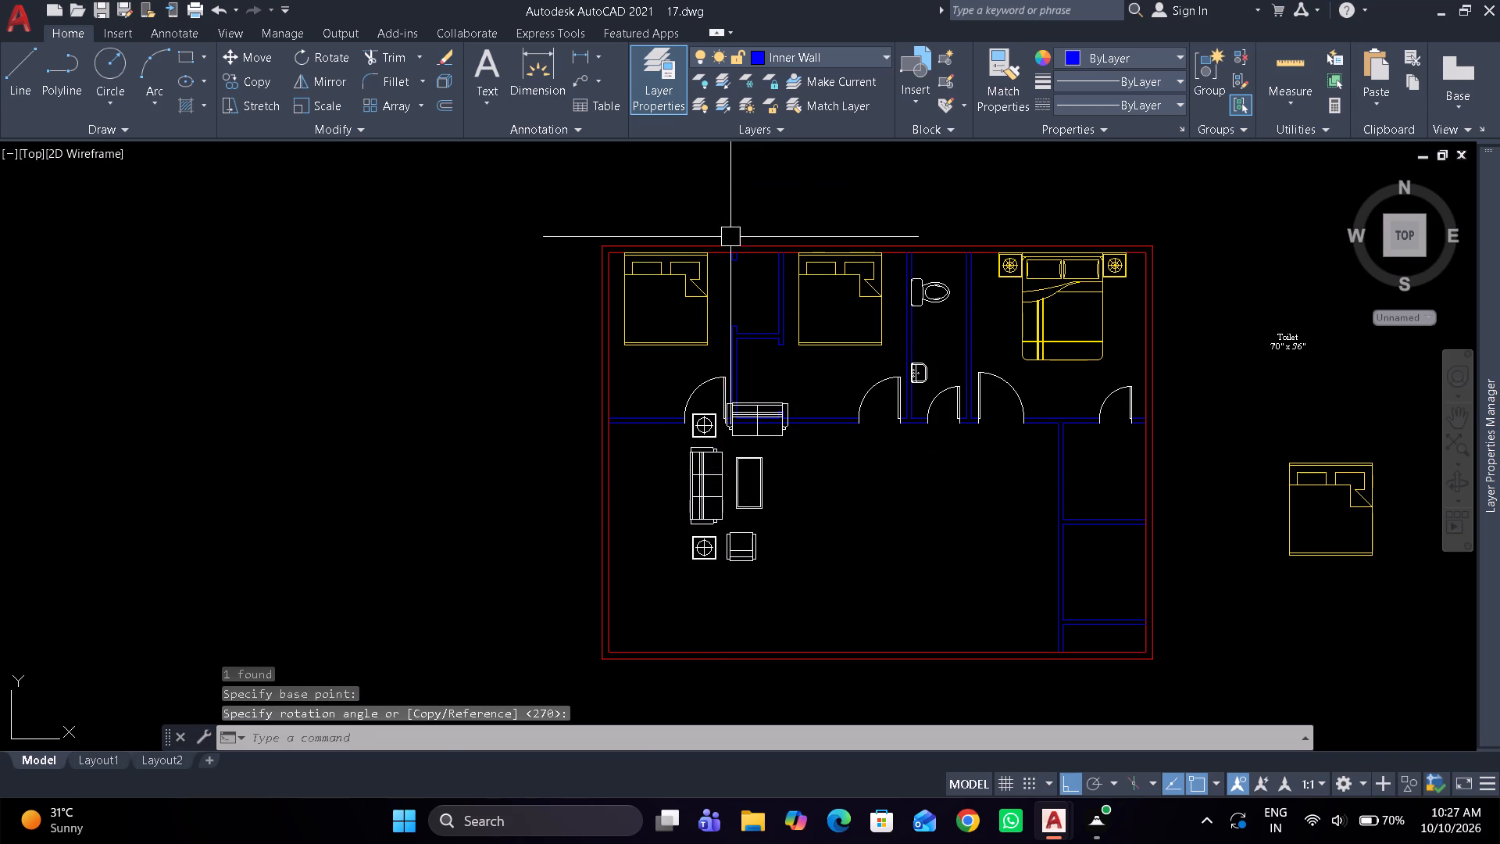
Move the rotated seating set down and left, clear of the bedroom door and near the hall's left wall.
{"action": "middle_click_drag", "start_coordinate": [722, 450], "coordinate": [722, 309]}
{"action": "scroll", "coordinate": [722, 310], "scroll_direction": "up", "scroll_amount": 1}
{"action": "left_click", "coordinate": [720, 342]}
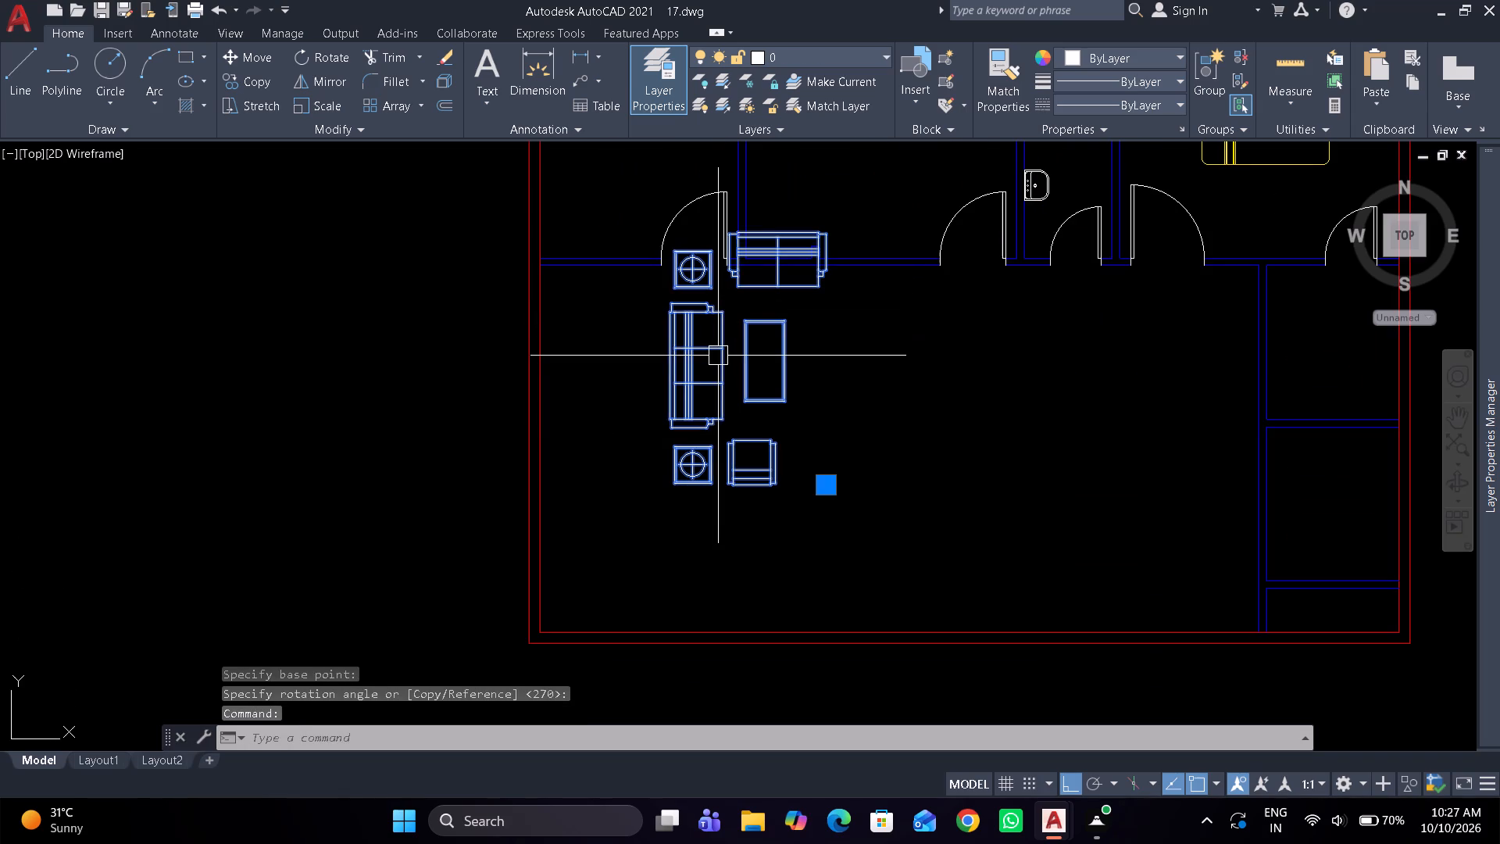
{"action": "left_click_drag", "start_coordinate": [718, 356], "coordinate": [606, 463]}
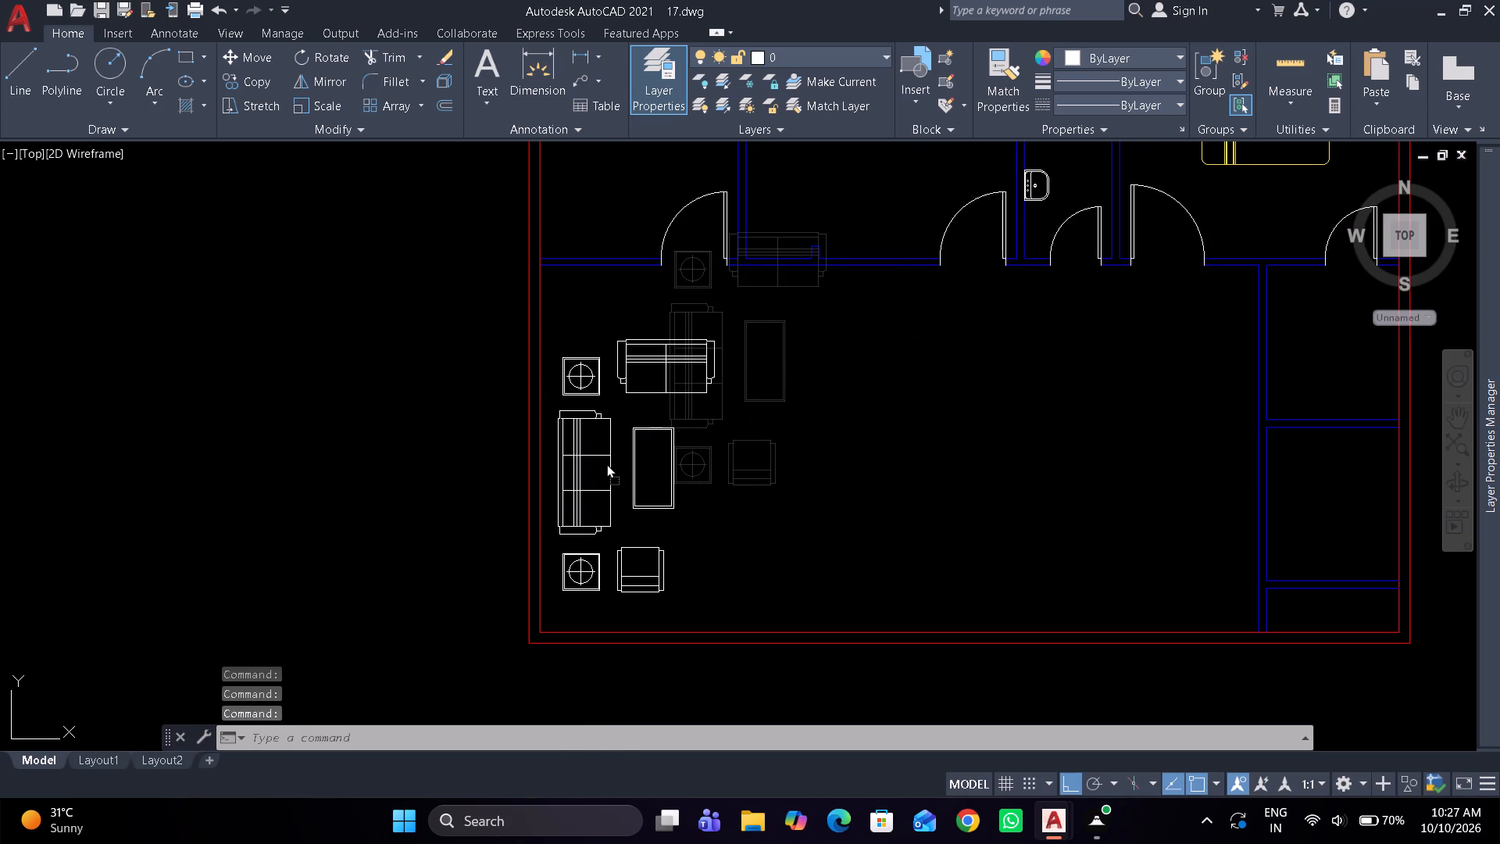
{"action": "left_click_drag", "start_coordinate": [606, 463], "coordinate": [613, 400]}
{"action": "left_click", "coordinate": [613, 400]}
Mirror the seating set across a horizontal line and erase the source, putting the armchair above and the two-seat sofa below.
{"action": "type", "text": "mi"}
{"action": "key", "text": "space"}
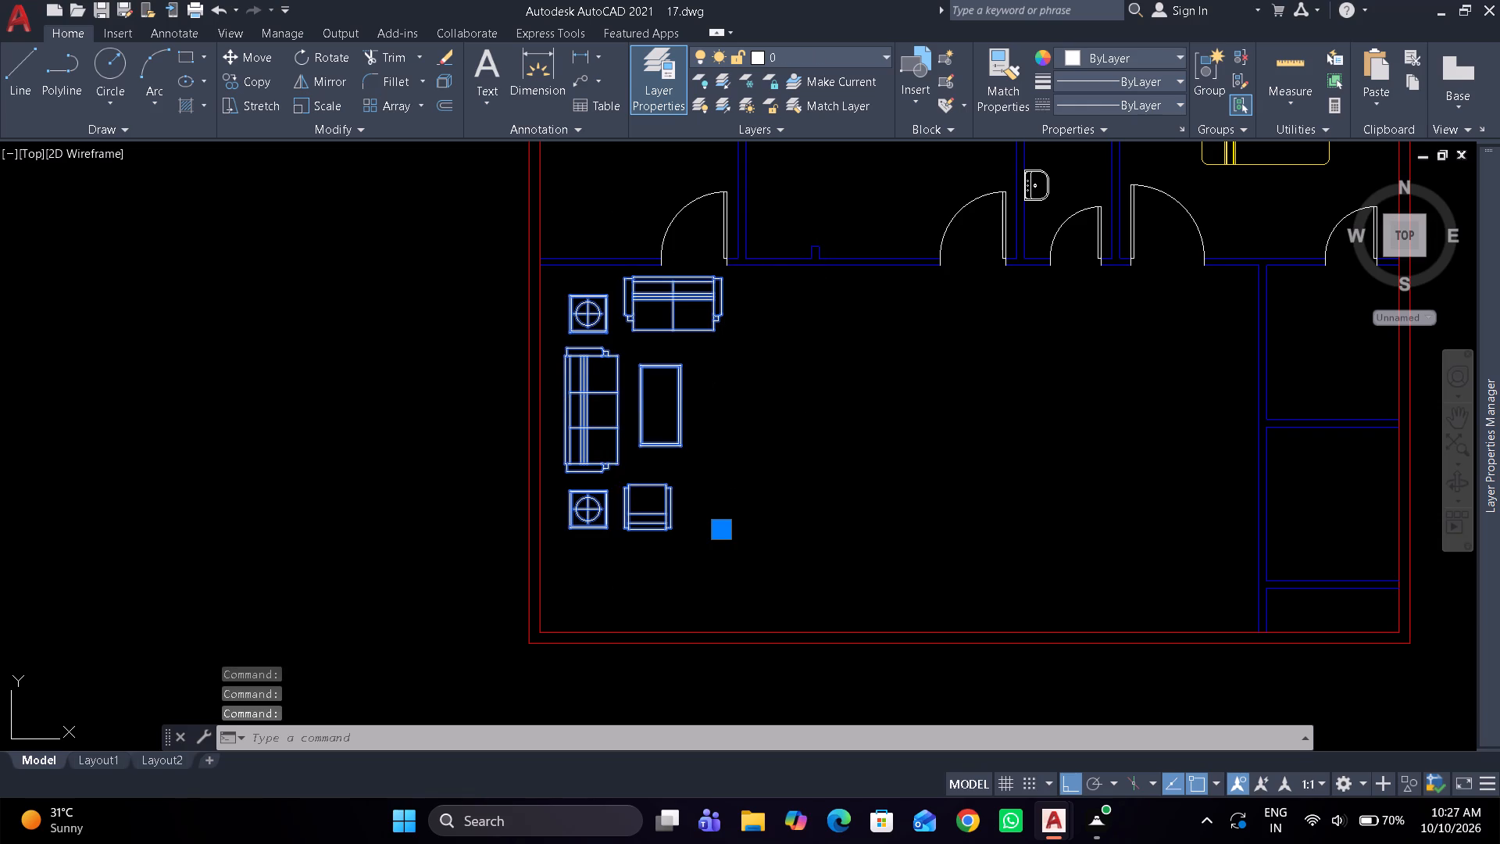
{"action": "left_click", "coordinate": [627, 392]}
{"action": "left_click", "coordinate": [832, 393]}
{"action": "left_click_drag", "start_coordinate": [855, 435], "coordinate": [832, 393]}
Move the mirrored seating set down along the hall's left wall, clear of the wall above it.
{"action": "left_click", "coordinate": [589, 384]}
{"action": "left_click_drag", "start_coordinate": [584, 370], "coordinate": [579, 411]}
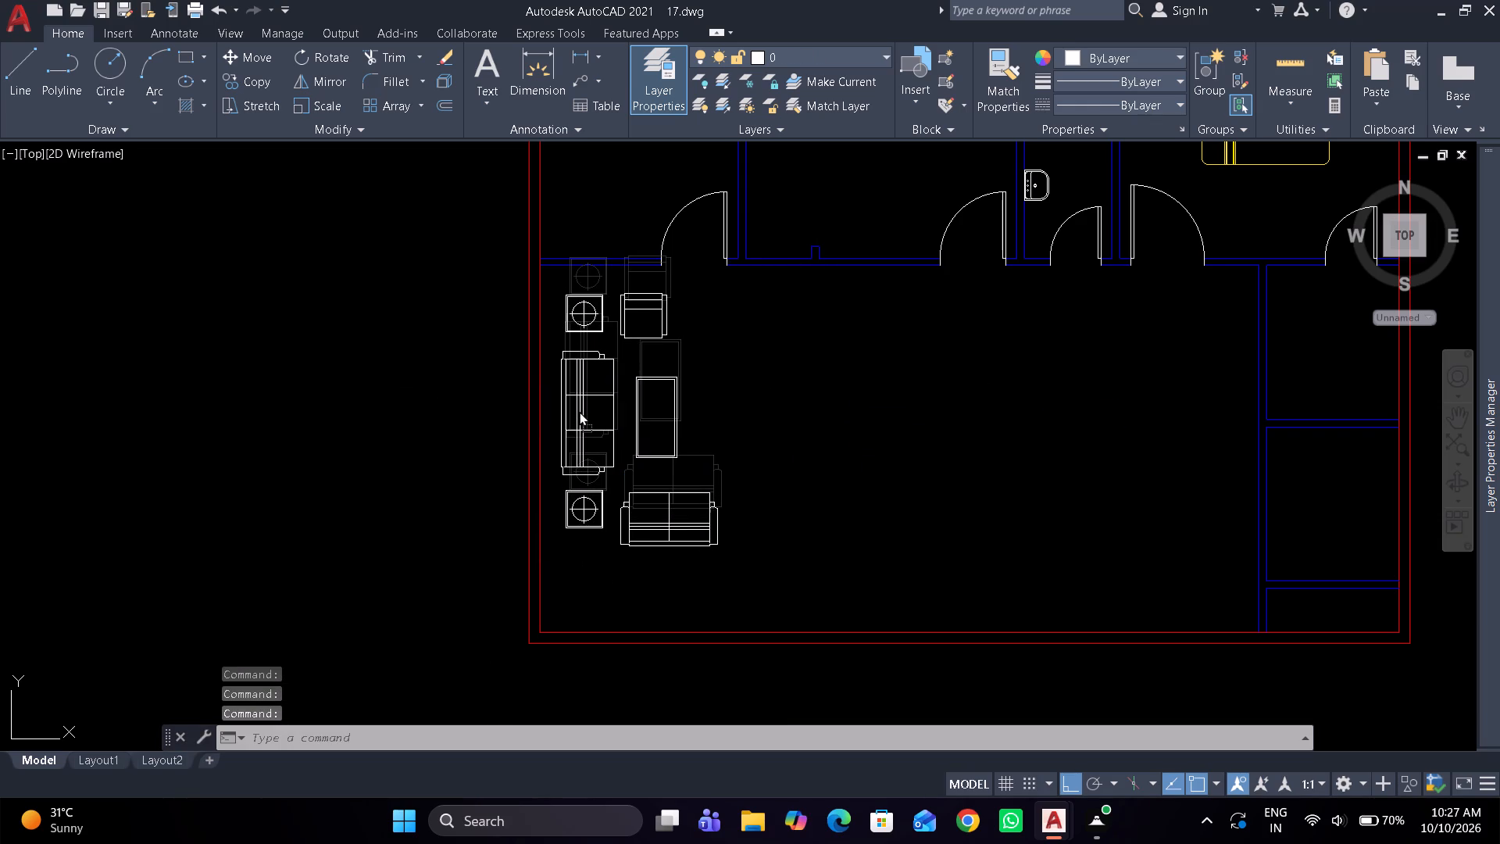
{"action": "left_click_drag", "start_coordinate": [579, 411], "coordinate": [584, 405]}
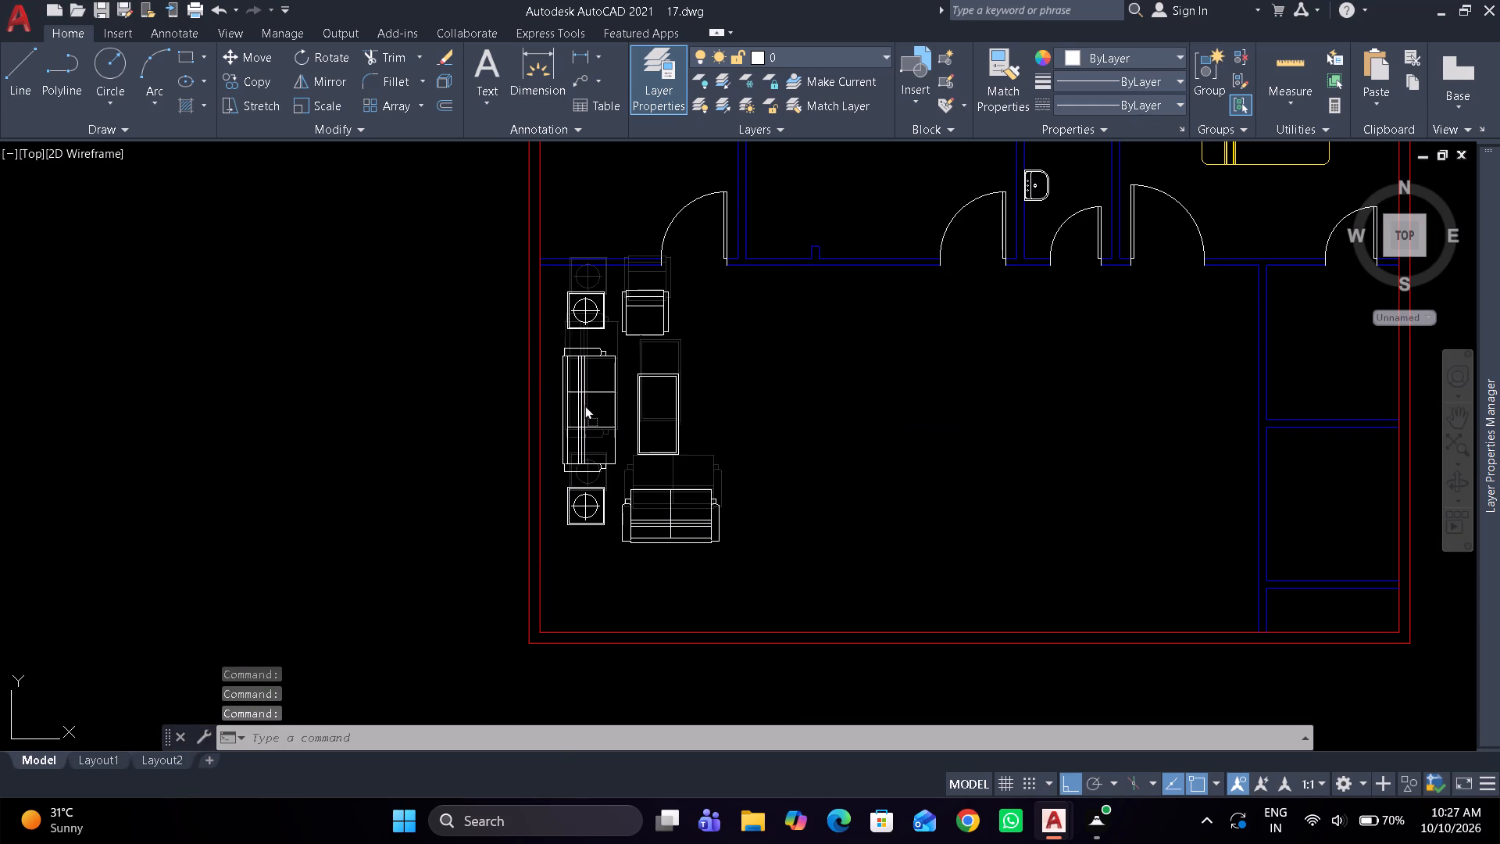
{"action": "left_click_drag", "start_coordinate": [584, 405], "coordinate": [588, 442]}
{"action": "left_click", "coordinate": [589, 441]}
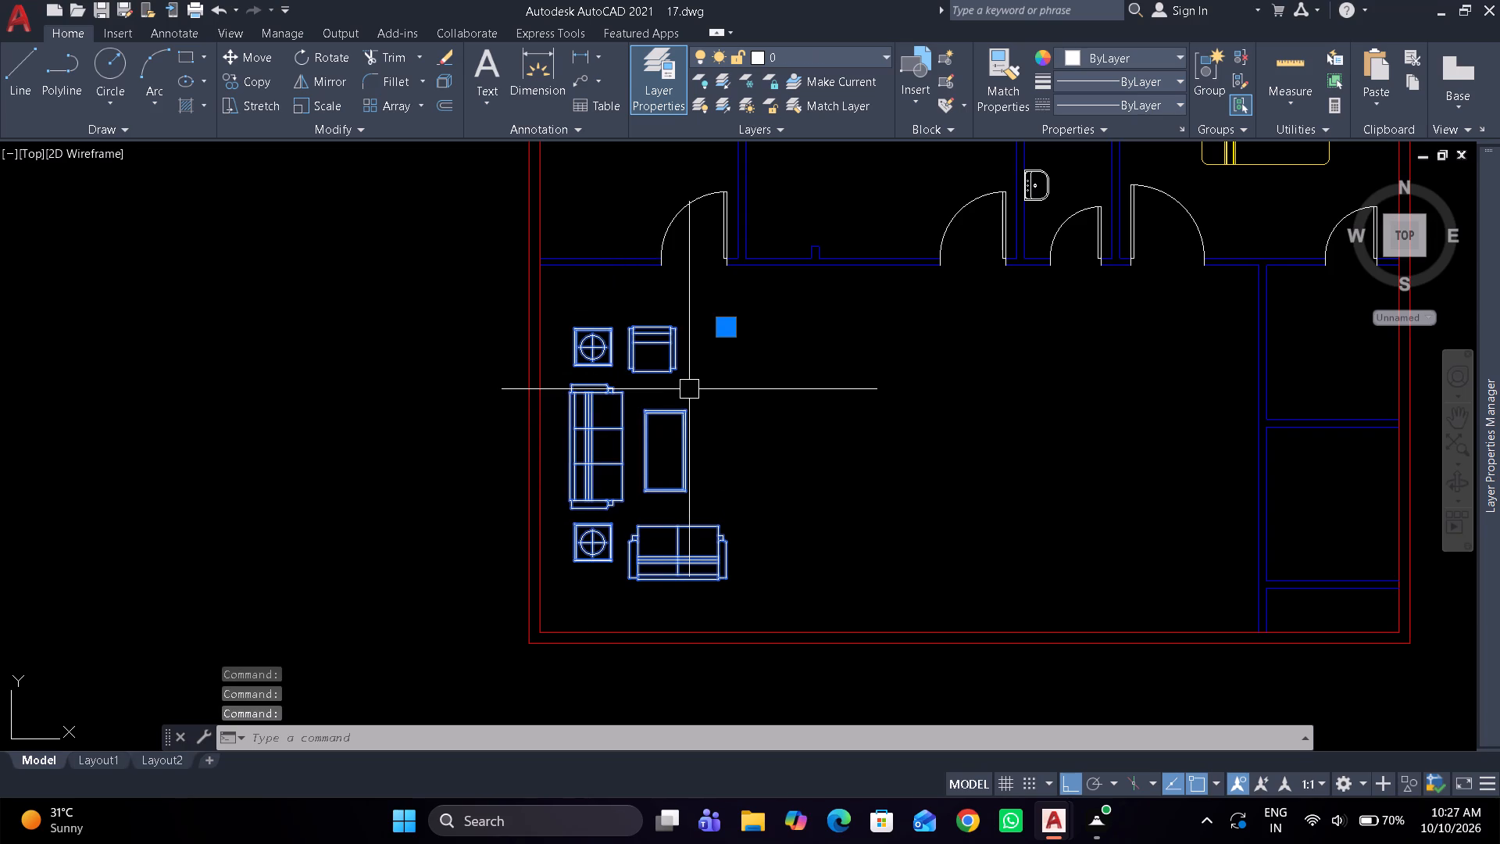
Scale the seating set up by eye from the midpoint of the long sofa's back so it fills the hall's left end.
{"action": "type", "text": "sc"}
{"action": "key", "text": "space"}
{"action": "scroll", "coordinate": [569, 449], "scroll_direction": "up", "scroll_amount": 1}
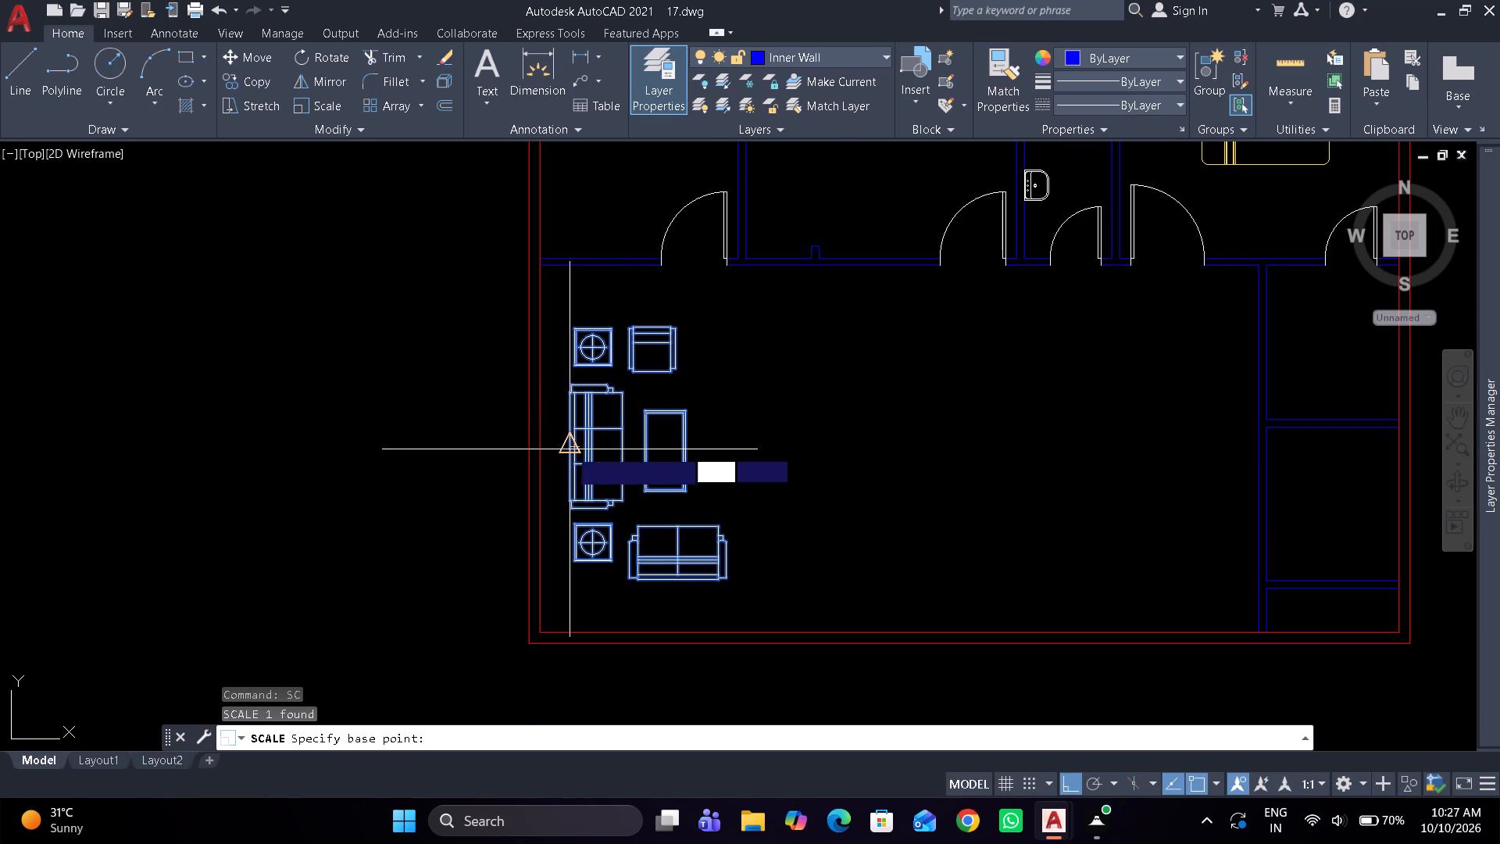
{"action": "left_click", "coordinate": [569, 449]}
{"action": "scroll", "coordinate": [535, 449], "scroll_direction": "down", "scroll_amount": 1}
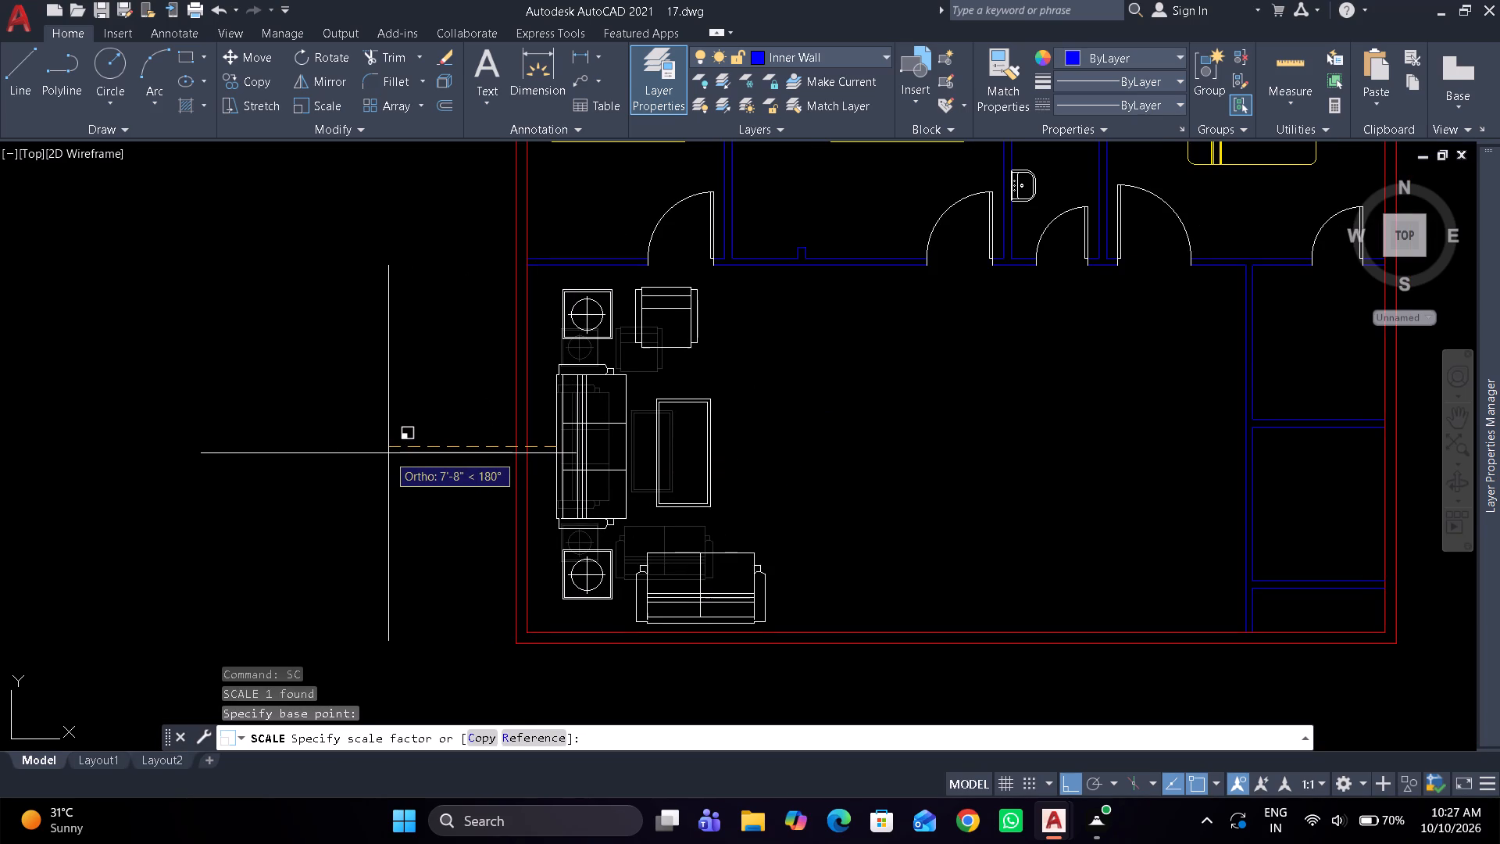
{"action": "left_click", "coordinate": [397, 453]}
Move the enlarged seating set closer to the hall's left wall.
{"action": "left_click", "coordinate": [593, 426]}
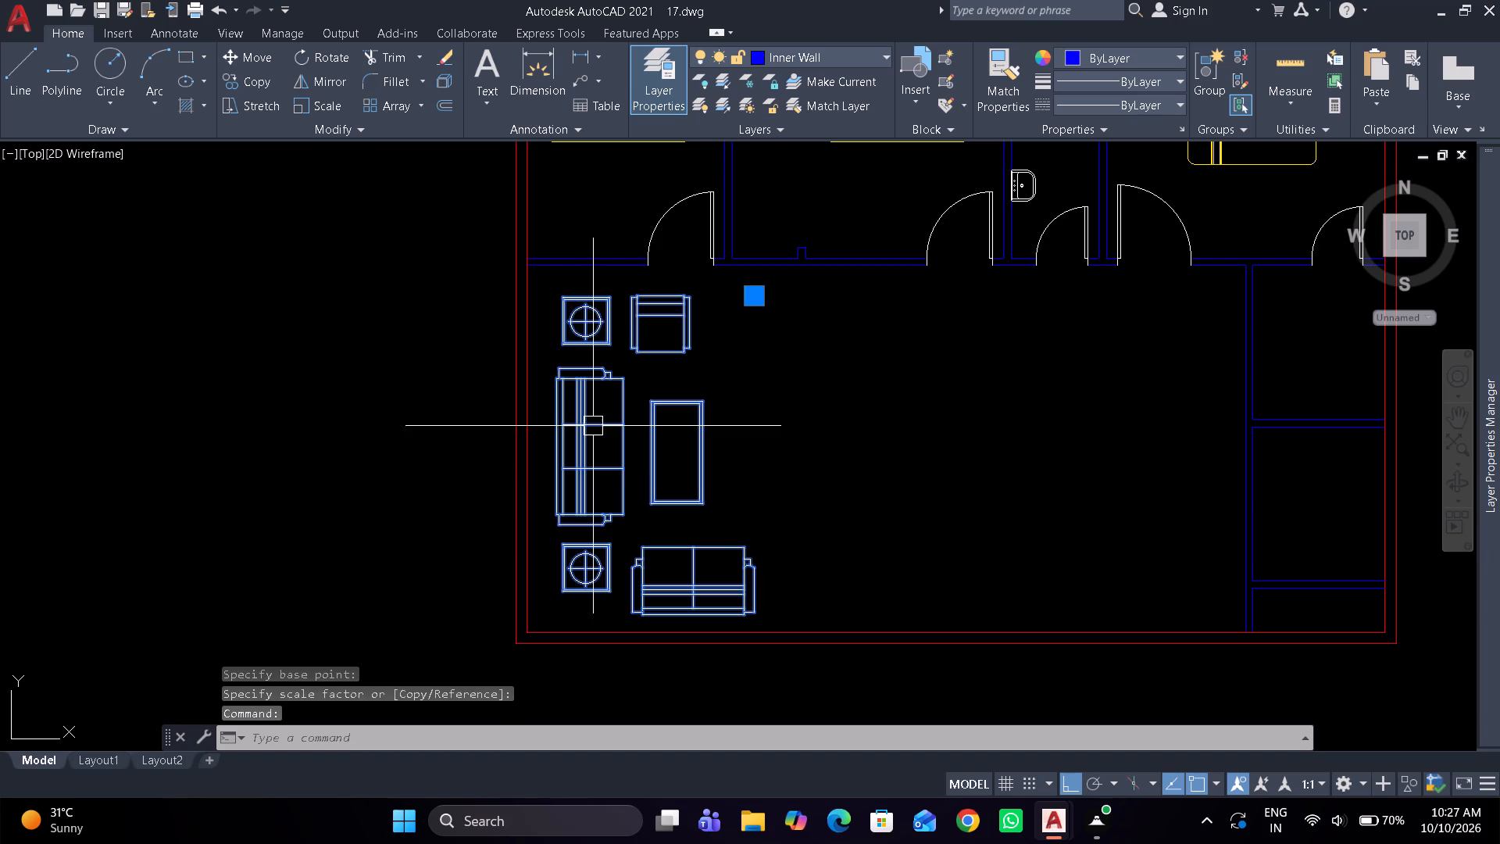
{"action": "left_click_drag", "start_coordinate": [593, 426], "coordinate": [577, 420]}
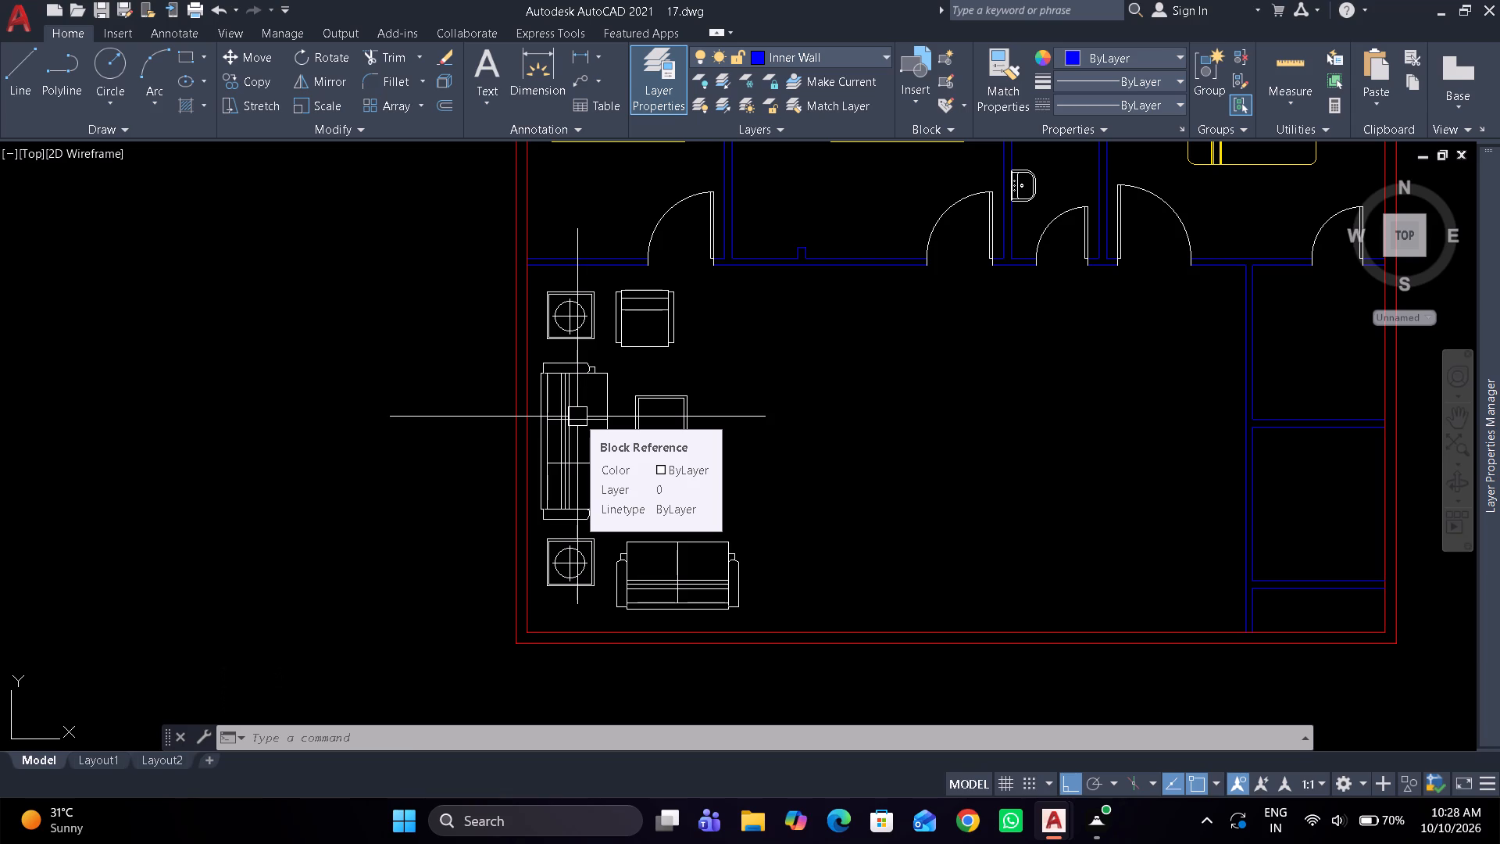
Assign the seating set to the Furniture layer.
{"action": "left_click", "coordinate": [577, 417]}
{"action": "left_click", "coordinate": [816, 55]}
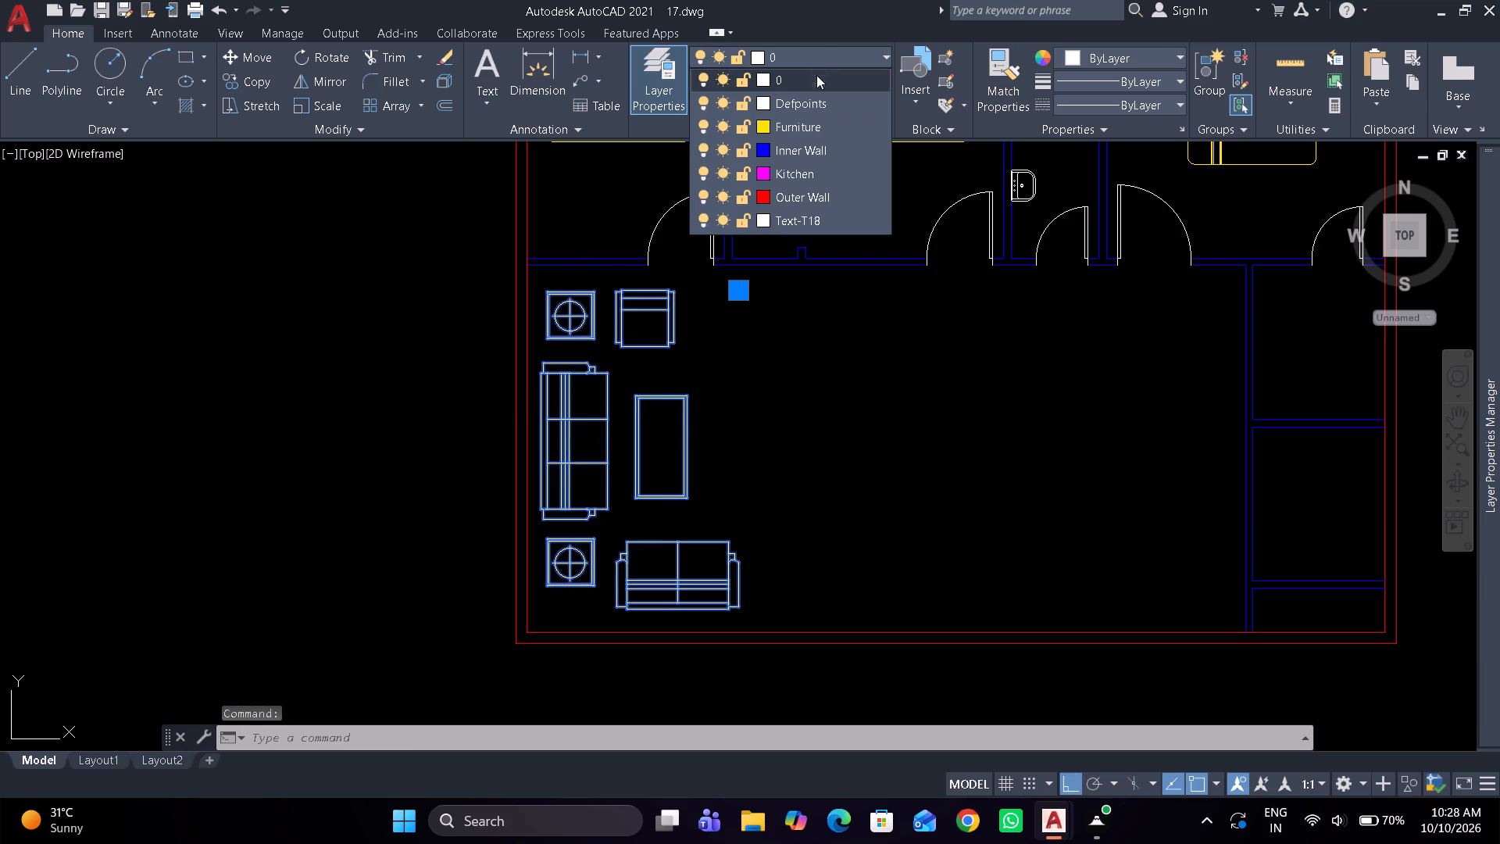
{"action": "left_click", "coordinate": [816, 123]}
{"action": "key", "text": "Escape"}
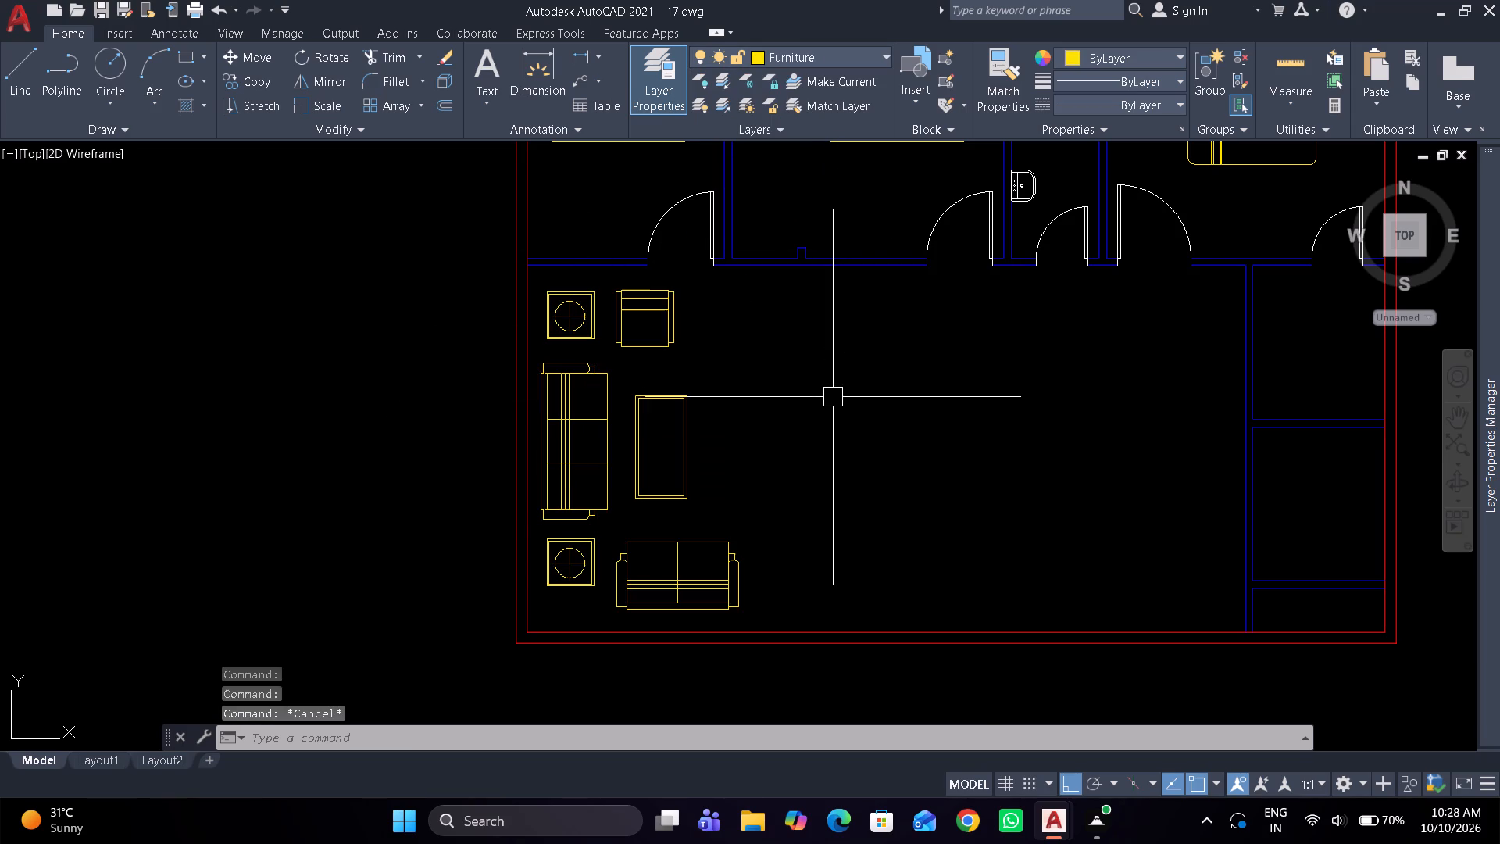
Erase the spare bed lying outside the floor plan's right side.
{"action": "scroll", "coordinate": [833, 390], "scroll_direction": "down", "scroll_amount": 2}
{"action": "middle_click_drag", "start_coordinate": [833, 390], "coordinate": [814, 437]}
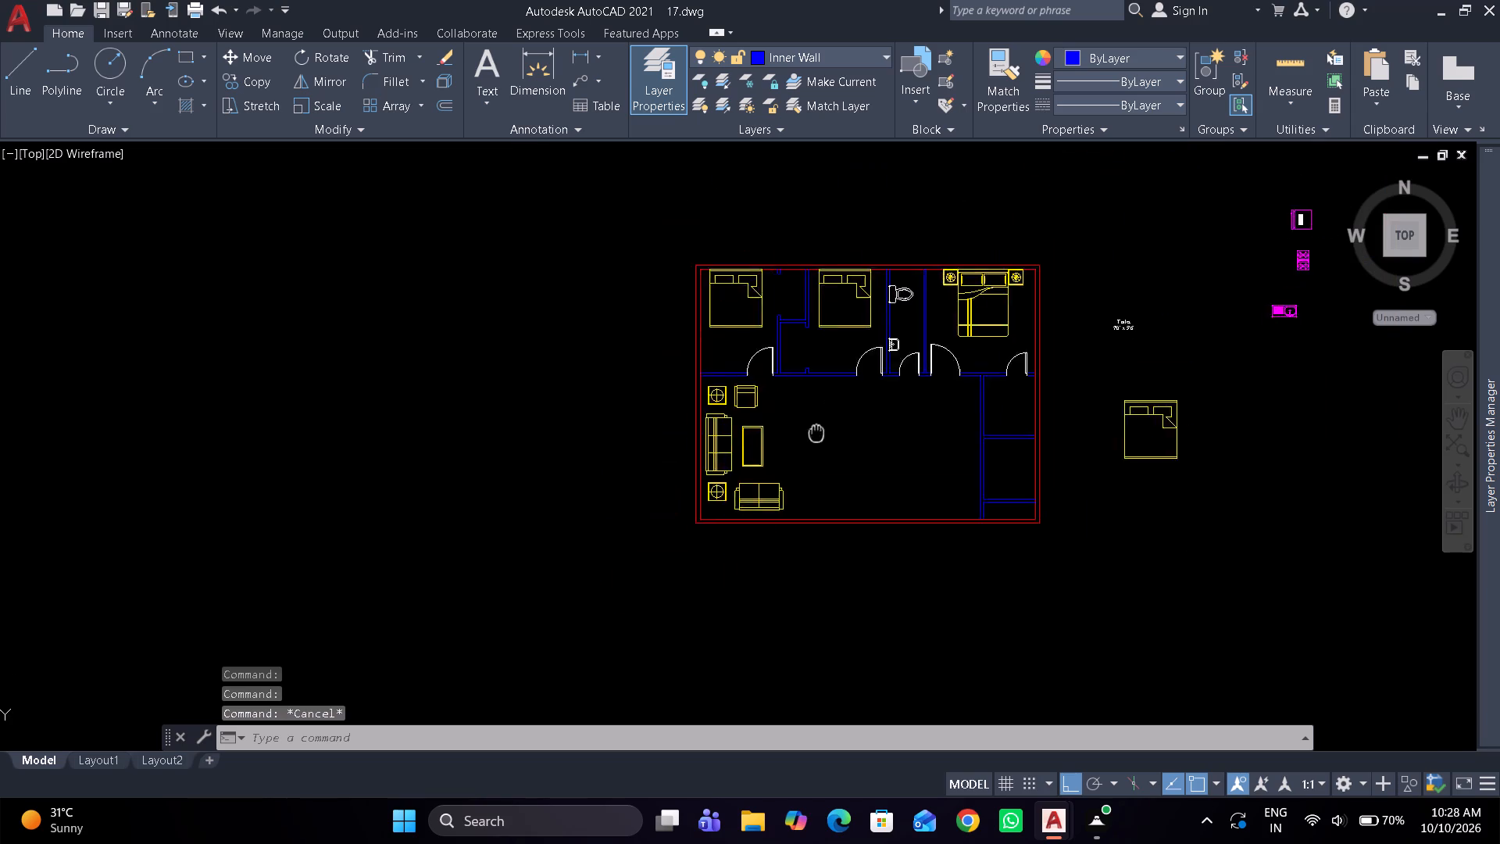
{"action": "middle_click_drag", "start_coordinate": [814, 437], "coordinate": [800, 485]}
{"action": "scroll", "coordinate": [806, 471], "scroll_direction": "up", "scroll_amount": 1}
{"action": "scroll", "coordinate": [911, 460], "scroll_direction": "down", "scroll_amount": 1}
{"action": "middle_click_drag", "start_coordinate": [881, 467], "coordinate": [784, 475]}
{"action": "scroll", "coordinate": [929, 470], "scroll_direction": "up", "scroll_amount": 1}
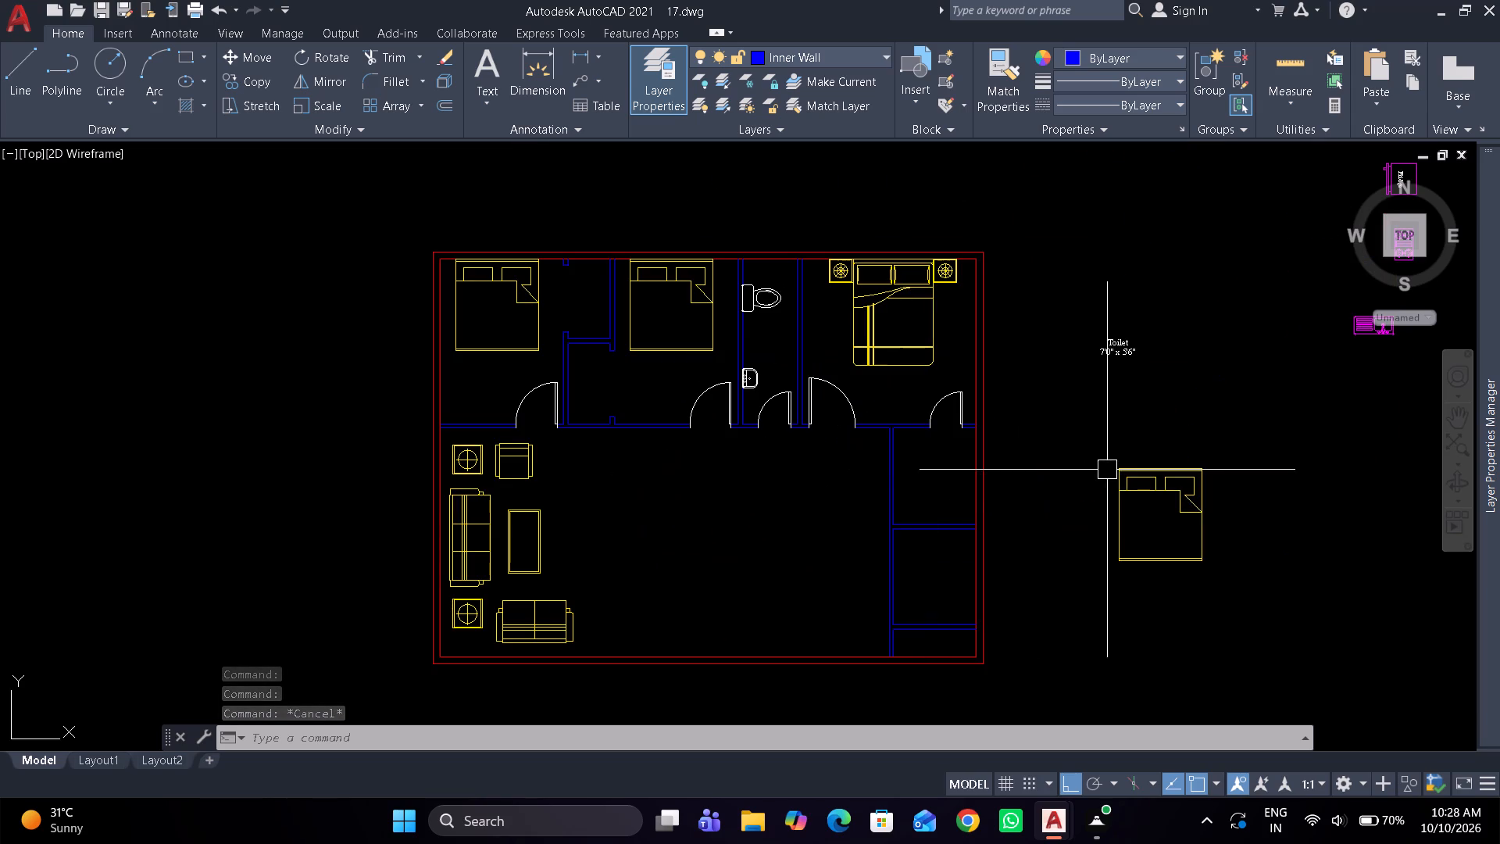
{"action": "left_click", "coordinate": [1129, 495]}
{"action": "type", "text": "e"}
{"action": "key", "text": "space"}
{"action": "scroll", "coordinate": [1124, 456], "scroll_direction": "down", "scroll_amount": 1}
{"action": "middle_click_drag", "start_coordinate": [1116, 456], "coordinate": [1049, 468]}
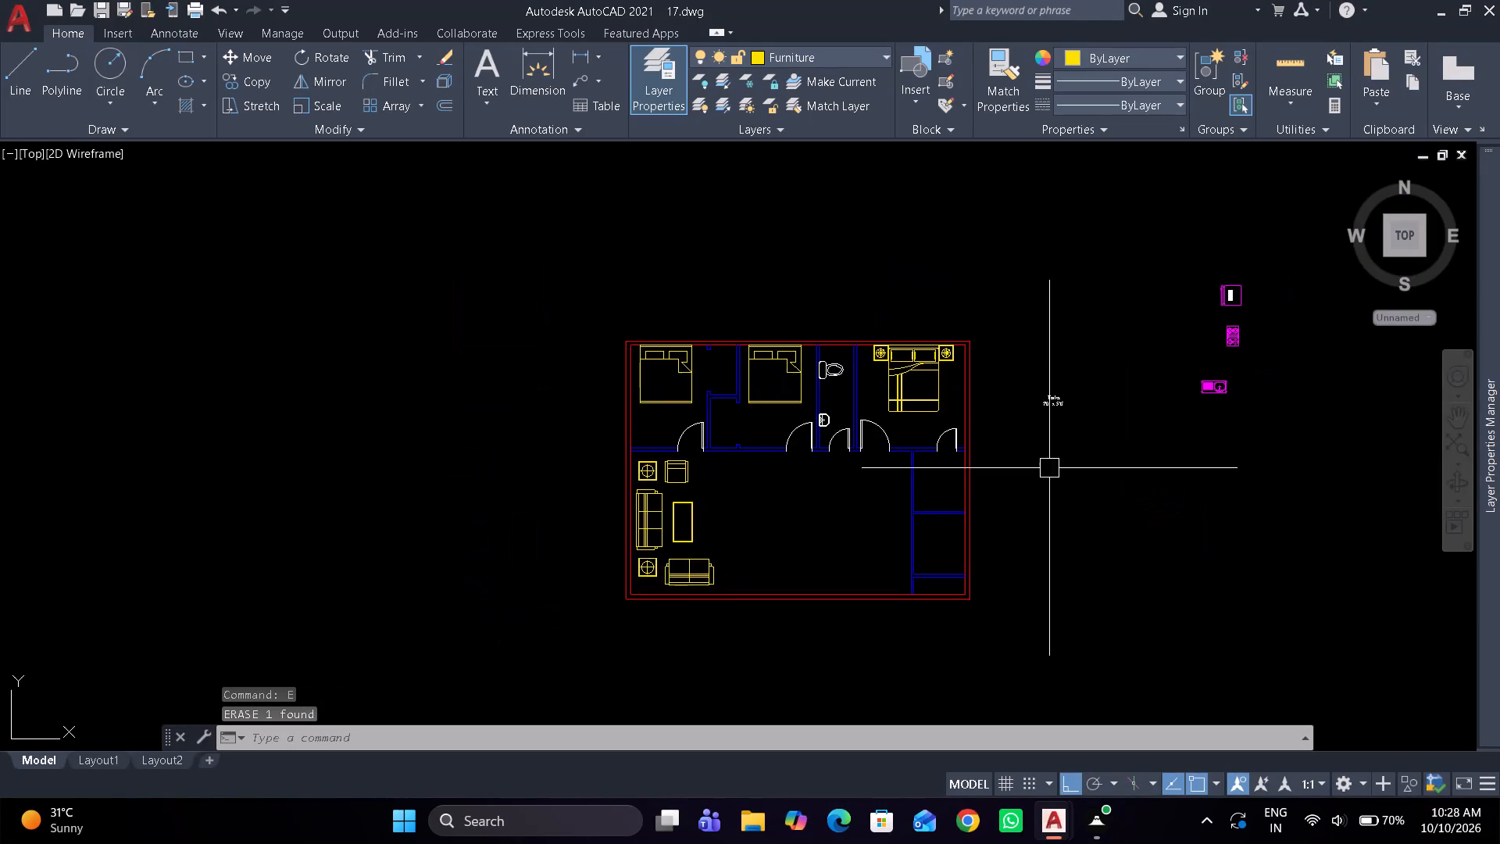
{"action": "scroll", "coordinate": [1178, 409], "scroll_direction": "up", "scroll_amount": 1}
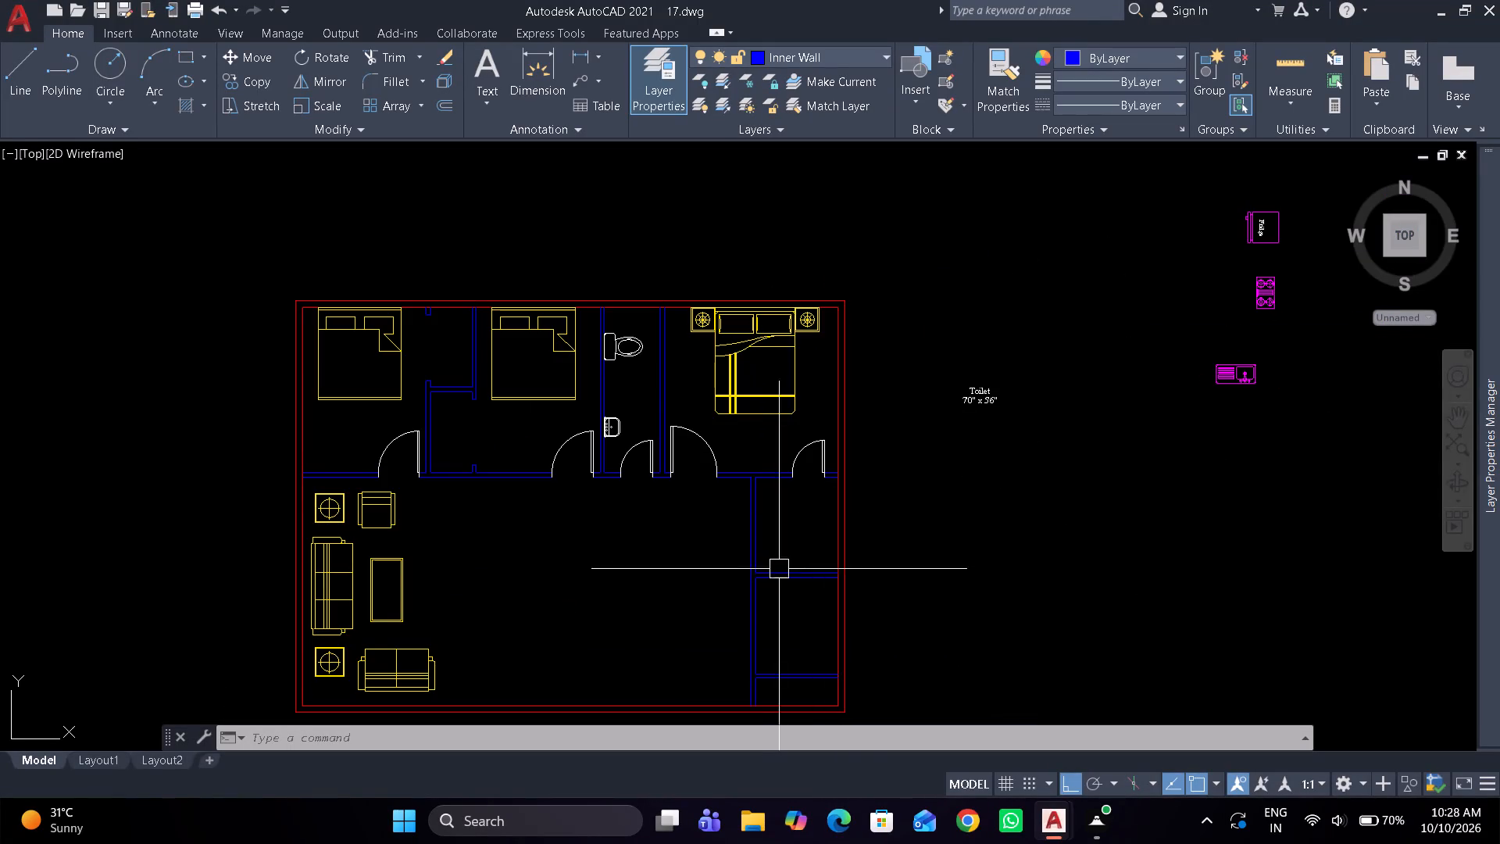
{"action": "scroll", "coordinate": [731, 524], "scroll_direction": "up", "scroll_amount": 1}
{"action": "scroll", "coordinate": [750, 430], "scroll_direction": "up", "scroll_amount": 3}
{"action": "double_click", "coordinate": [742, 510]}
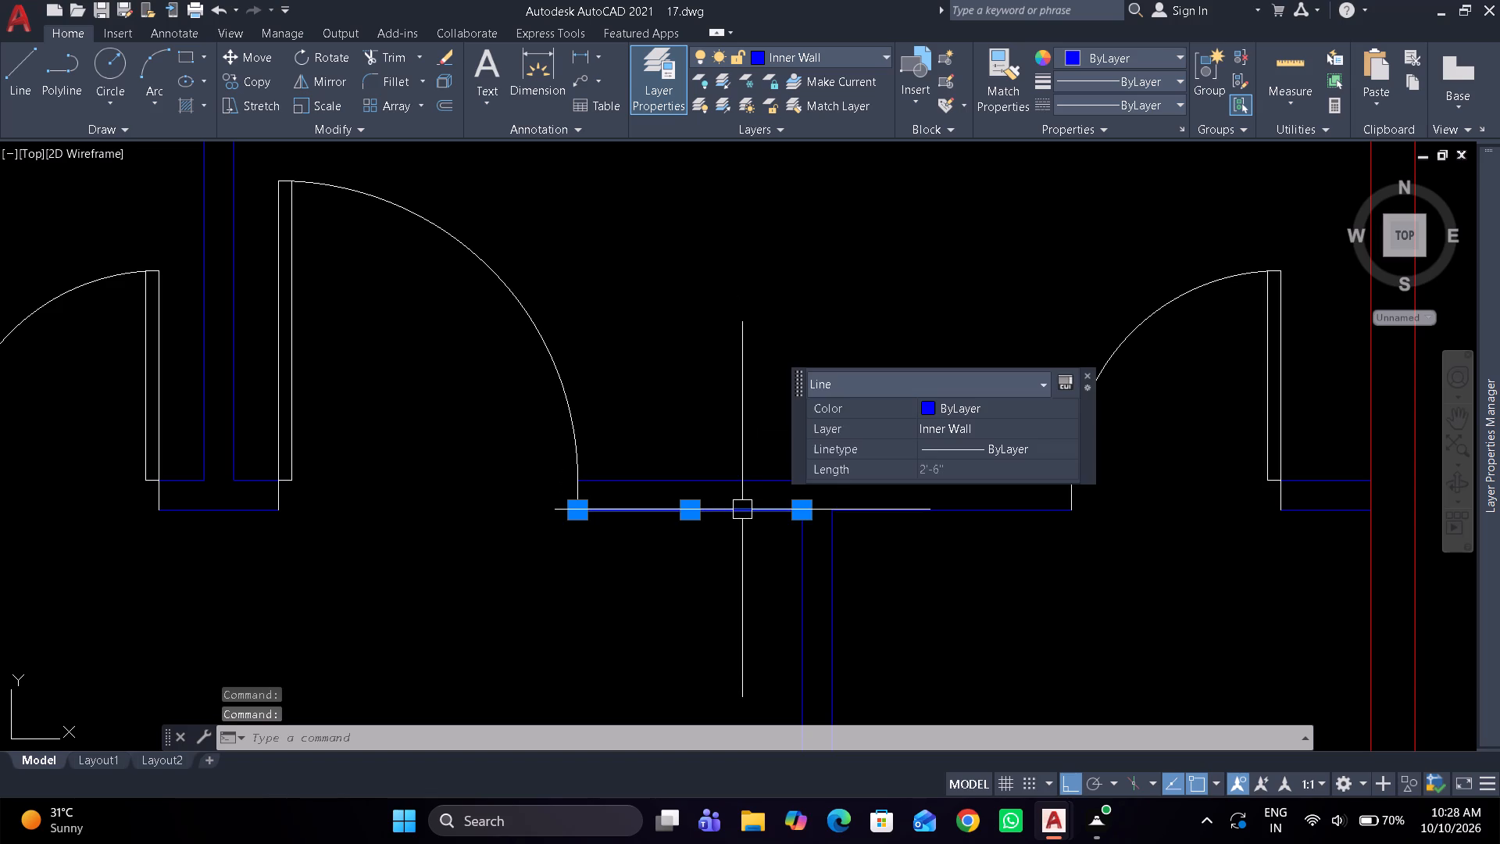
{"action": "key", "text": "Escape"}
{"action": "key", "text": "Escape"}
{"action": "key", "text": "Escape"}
Offset the hall-side face of the wall bounding the small right-hand rooms by 2' into the hall.
{"action": "scroll", "coordinate": [699, 356], "scroll_direction": "down", "scroll_amount": 3}
{"action": "scroll", "coordinate": [691, 499], "scroll_direction": "up", "scroll_amount": 1}
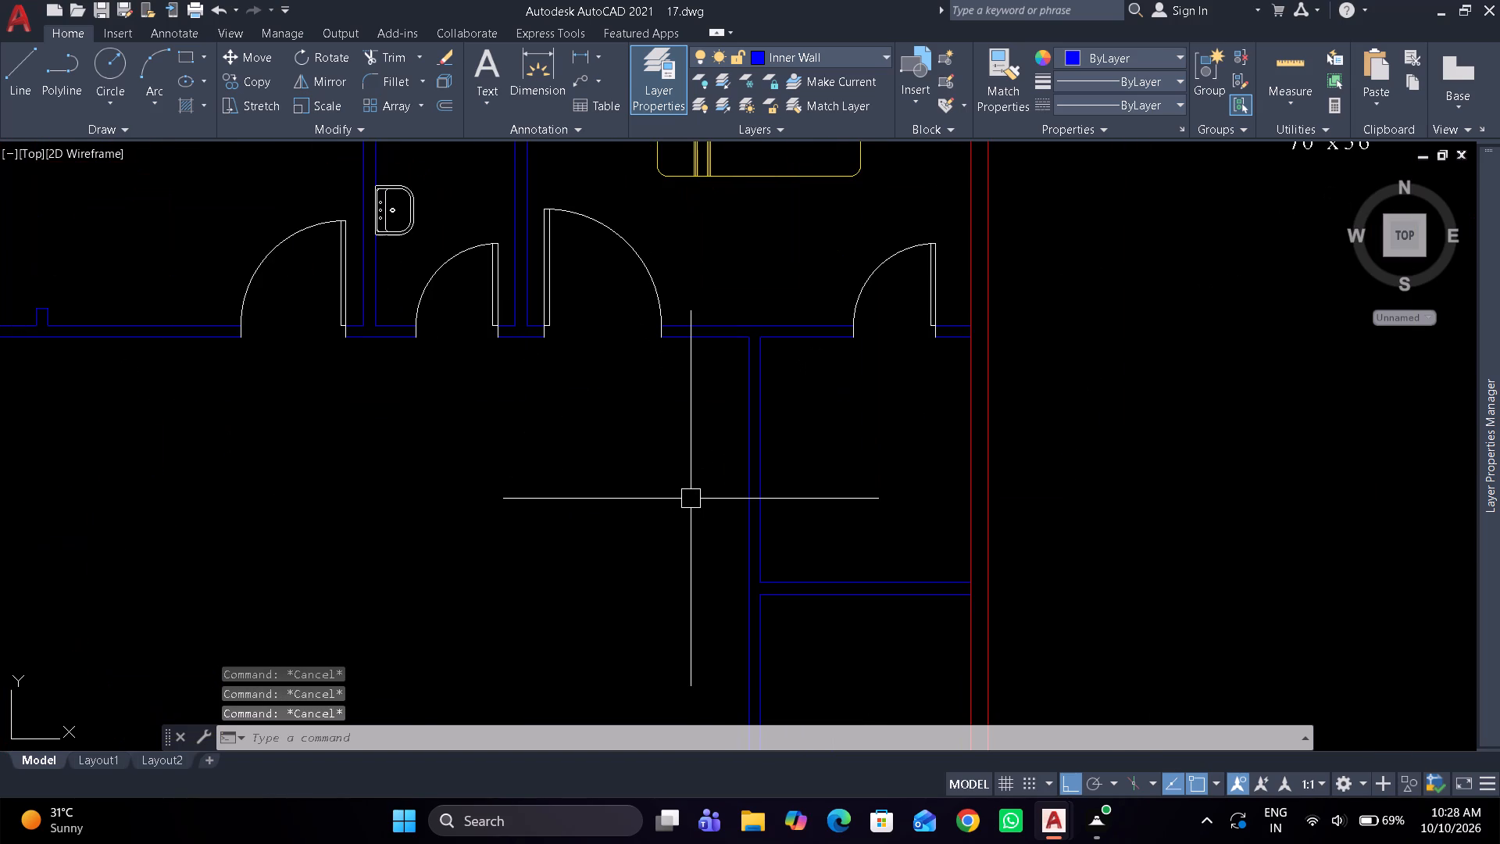
{"action": "type", "text": "o"}
{"action": "key", "text": "space"}
{"action": "type", "text": "2'"}
{"action": "key", "text": "Return"}
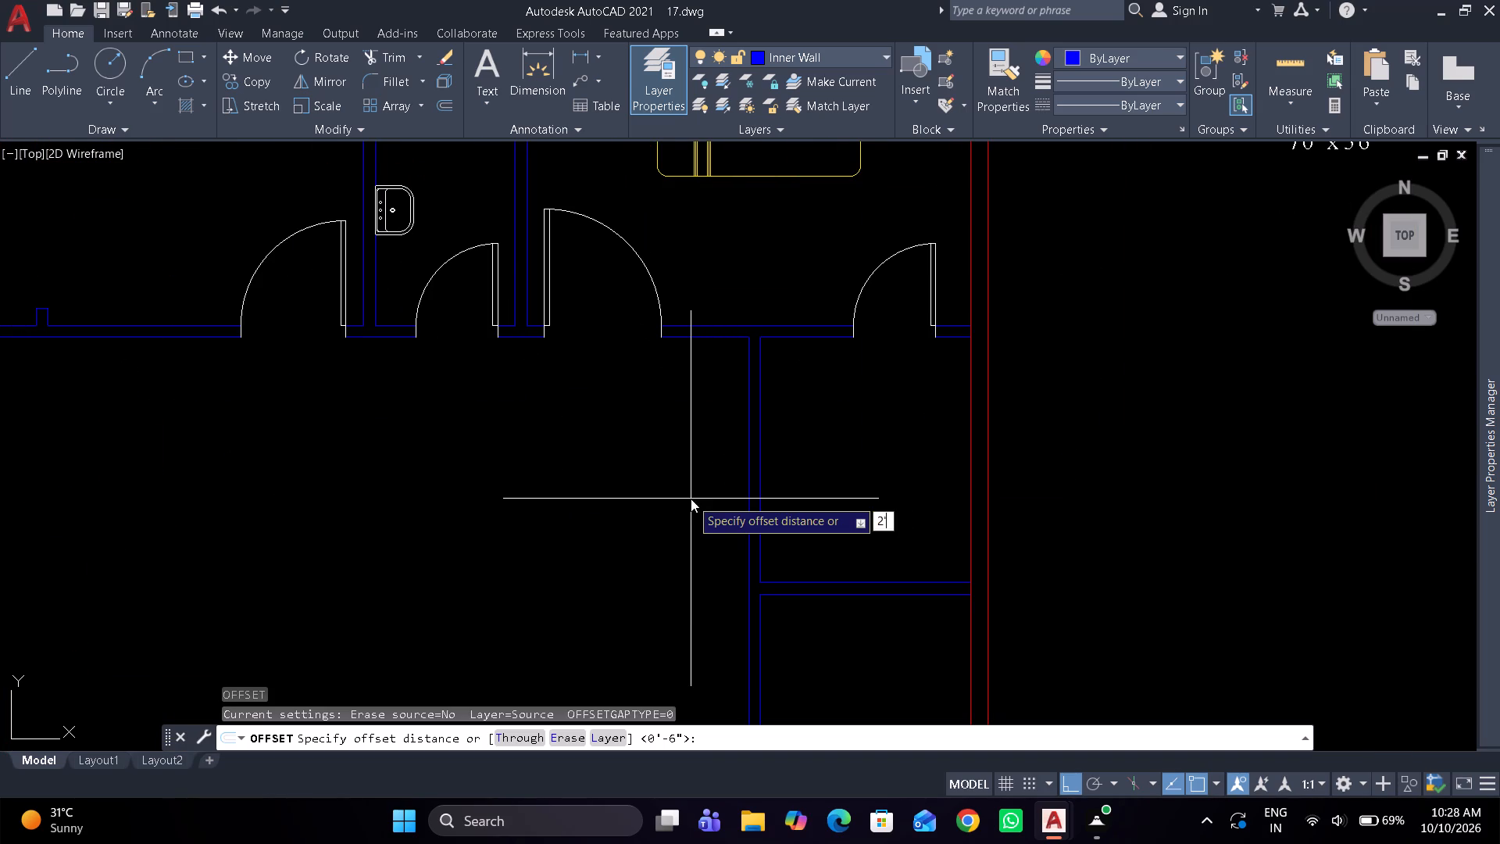
{"action": "left_click_drag", "start_coordinate": [747, 463], "coordinate": [723, 469]}
{"action": "left_click", "coordinate": [552, 513]}
{"action": "key", "text": "space"}
Assign the new offset line in the hall to the Kitchen layer.
{"action": "middle_click_drag", "start_coordinate": [554, 492], "coordinate": [602, 275]}
{"action": "scroll", "coordinate": [602, 278], "scroll_direction": "down", "scroll_amount": 2}
{"action": "middle_click_drag", "start_coordinate": [602, 340], "coordinate": [602, 419]}
{"action": "left_click", "coordinate": [640, 380]}
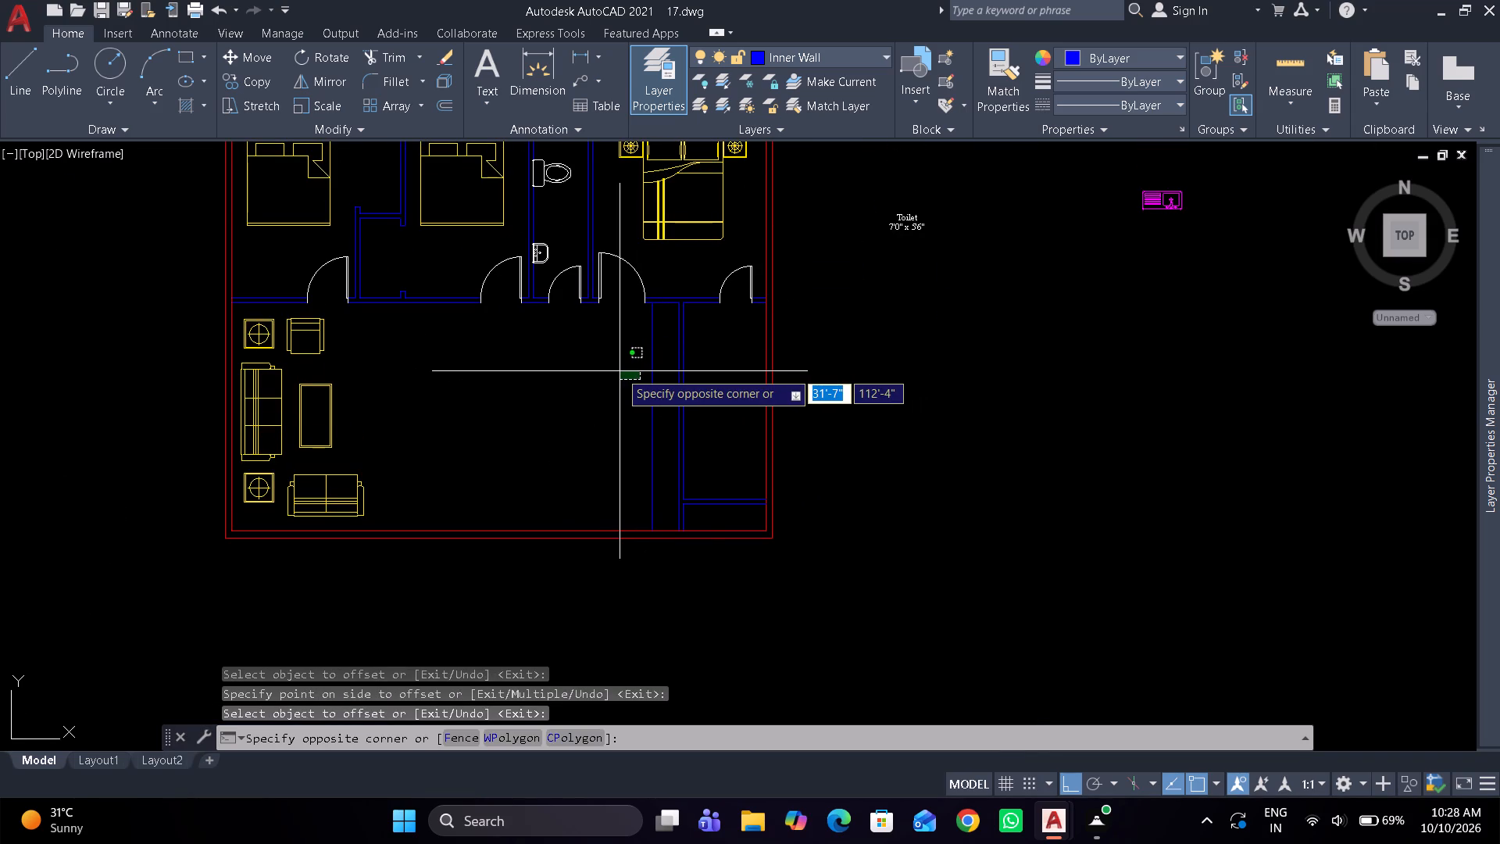
{"action": "left_click", "coordinate": [620, 371]}
{"action": "left_click", "coordinate": [646, 342]}
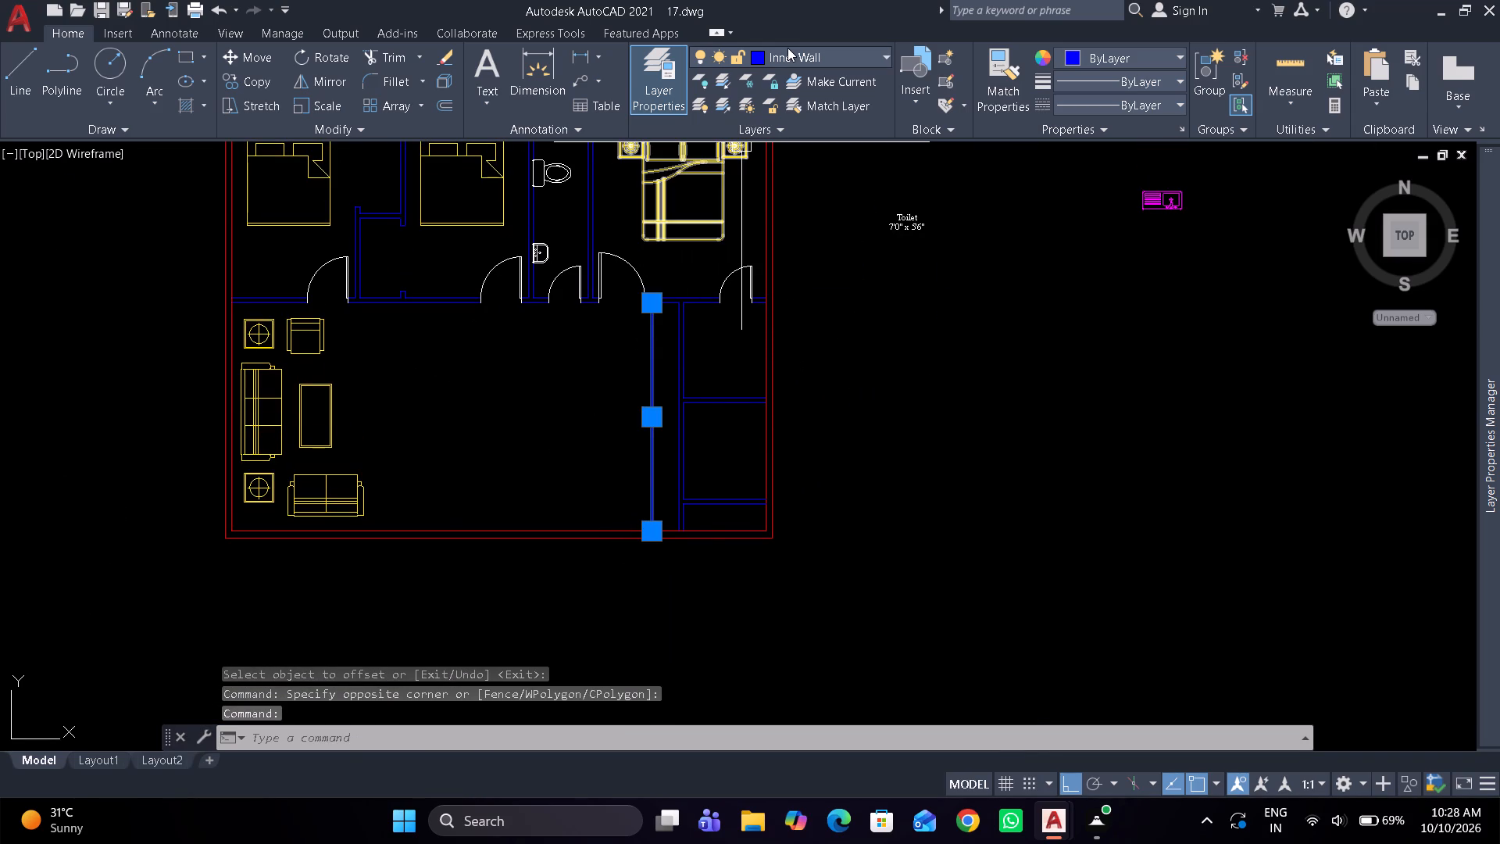
{"action": "left_click", "coordinate": [787, 48]}
{"action": "left_click", "coordinate": [809, 167]}
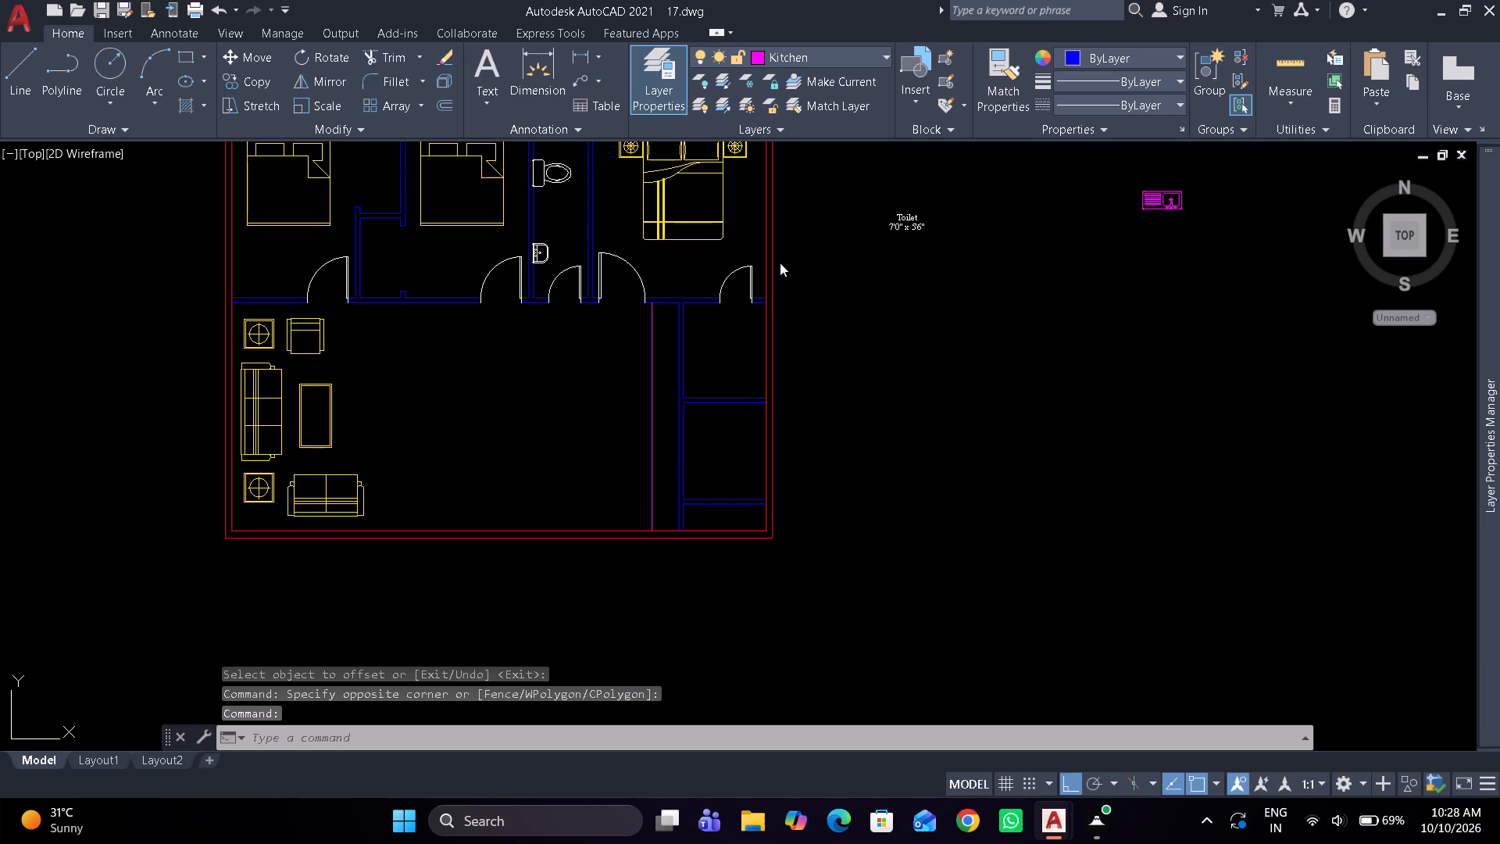
{"action": "key", "text": "Escape"}
Offset the lower wall face of the middle small right-hand room by 6" upward into the room.
{"action": "scroll", "coordinate": [600, 441], "scroll_direction": "up", "scroll_amount": 3}
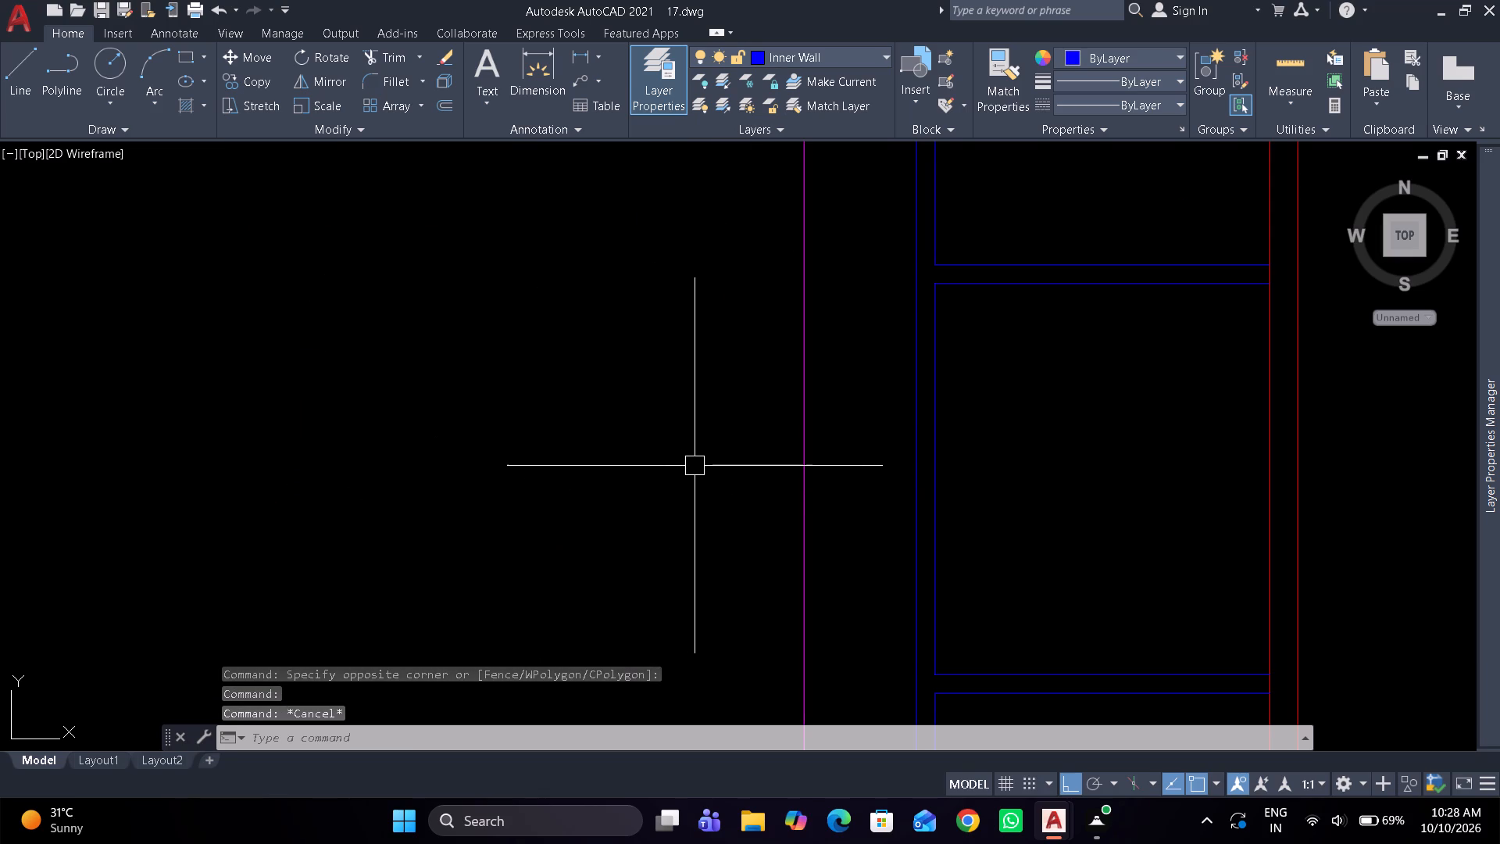
{"action": "middle_click_drag", "start_coordinate": [844, 464], "coordinate": [780, 367]}
{"action": "scroll", "coordinate": [939, 480], "scroll_direction": "up", "scroll_amount": 1}
{"action": "type", "text": "o 6\""}
{"action": "key", "text": "Return"}
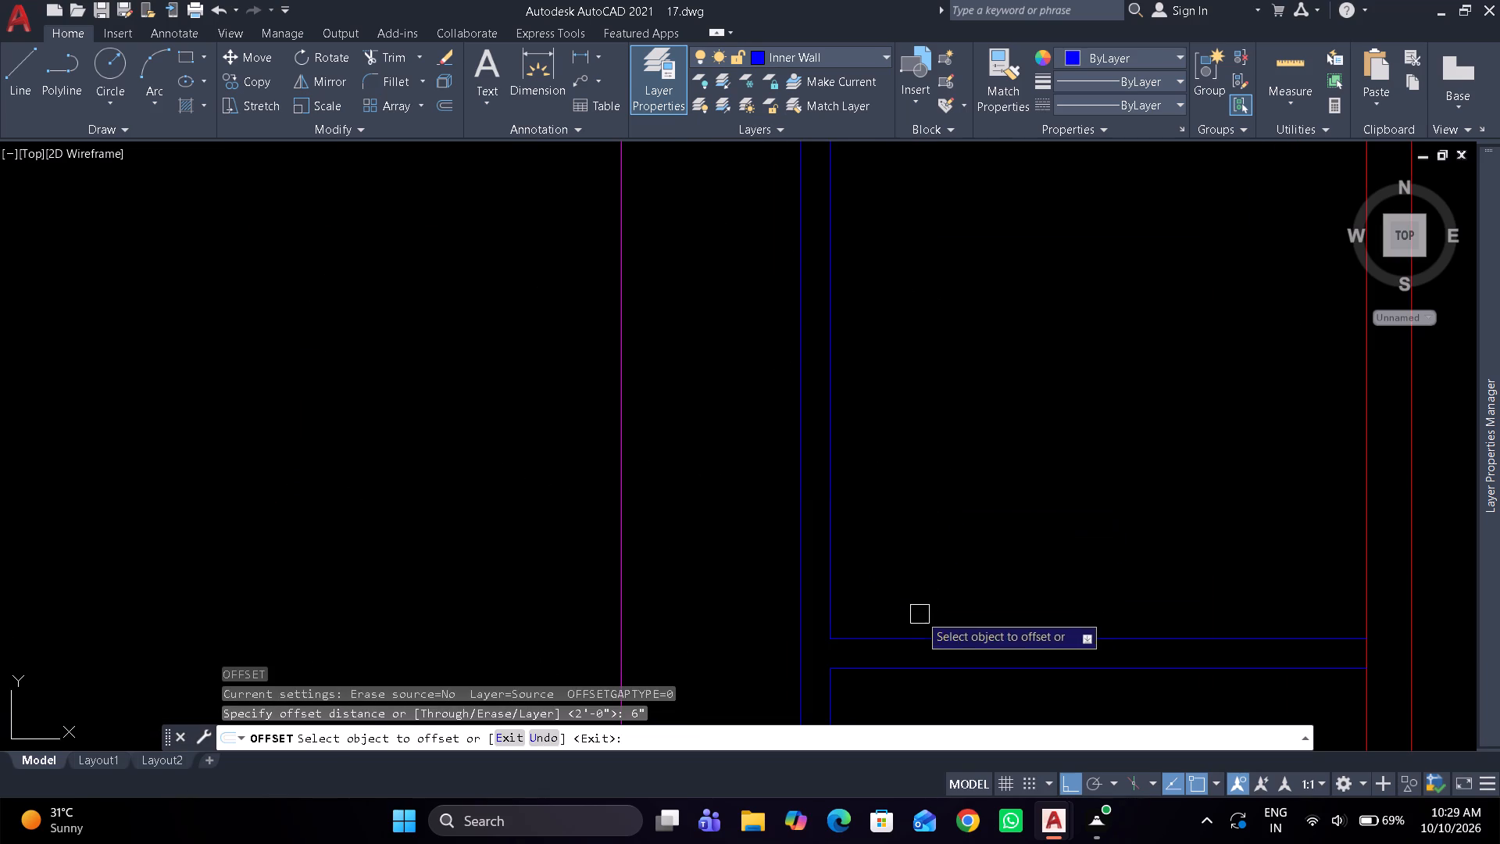
{"action": "left_click_drag", "start_coordinate": [908, 641], "coordinate": [905, 563]}
{"action": "left_click", "coordinate": [902, 375]}
{"action": "key", "text": "space"}
Extend the offset line to the hall-side wall face and trim its part inside the room, leaving a jamb line across the wall.
{"action": "type", "text": "ex"}
{"action": "key", "text": "space"}
{"action": "left_click_drag", "start_coordinate": [866, 598], "coordinate": [869, 563]}
{"action": "key", "text": "space"}
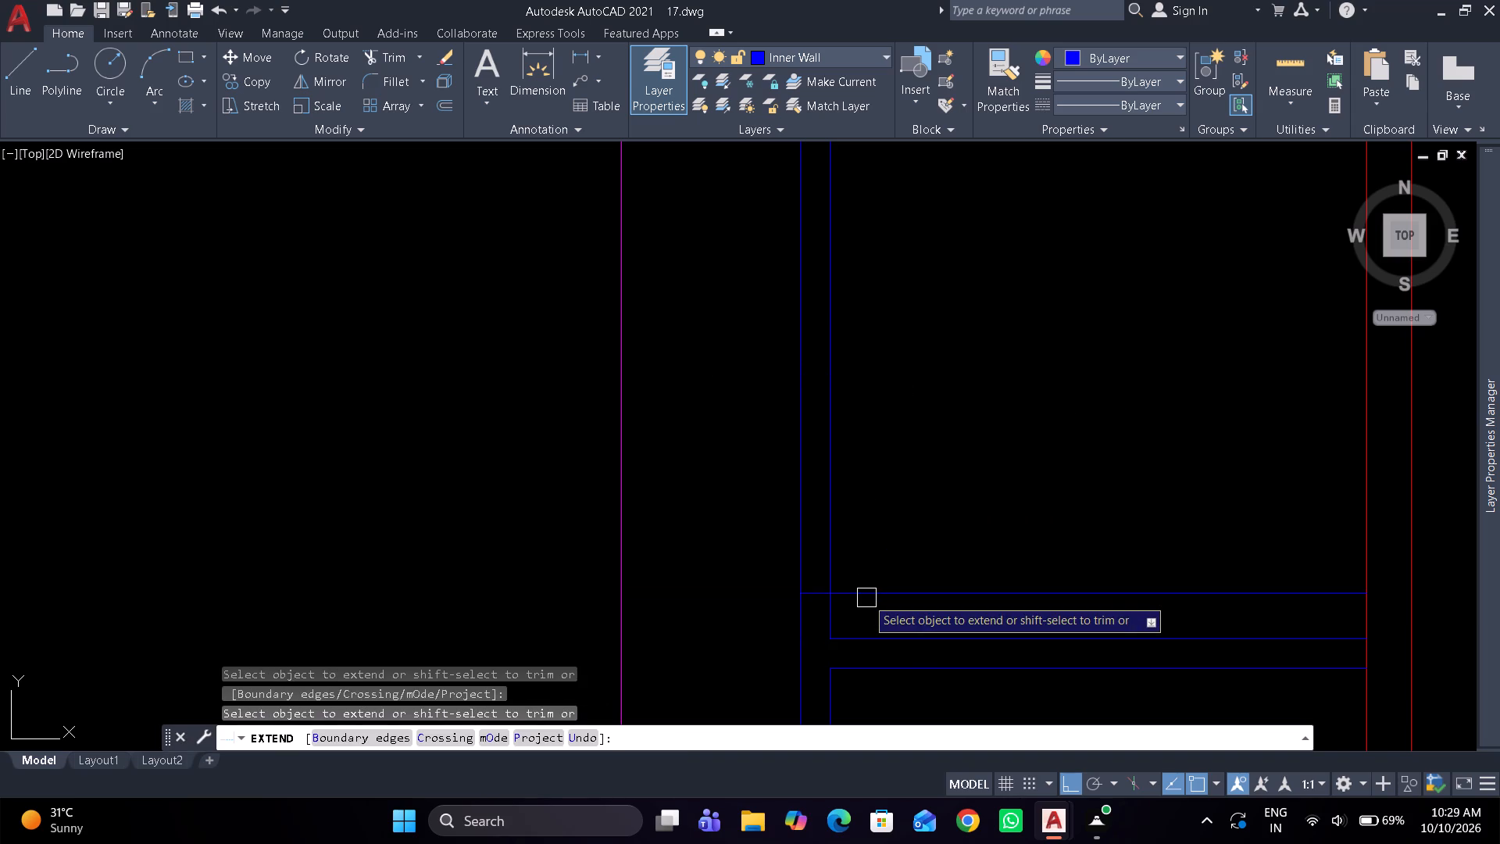
{"action": "type", "text": "tr"}
{"action": "key", "text": "space"}
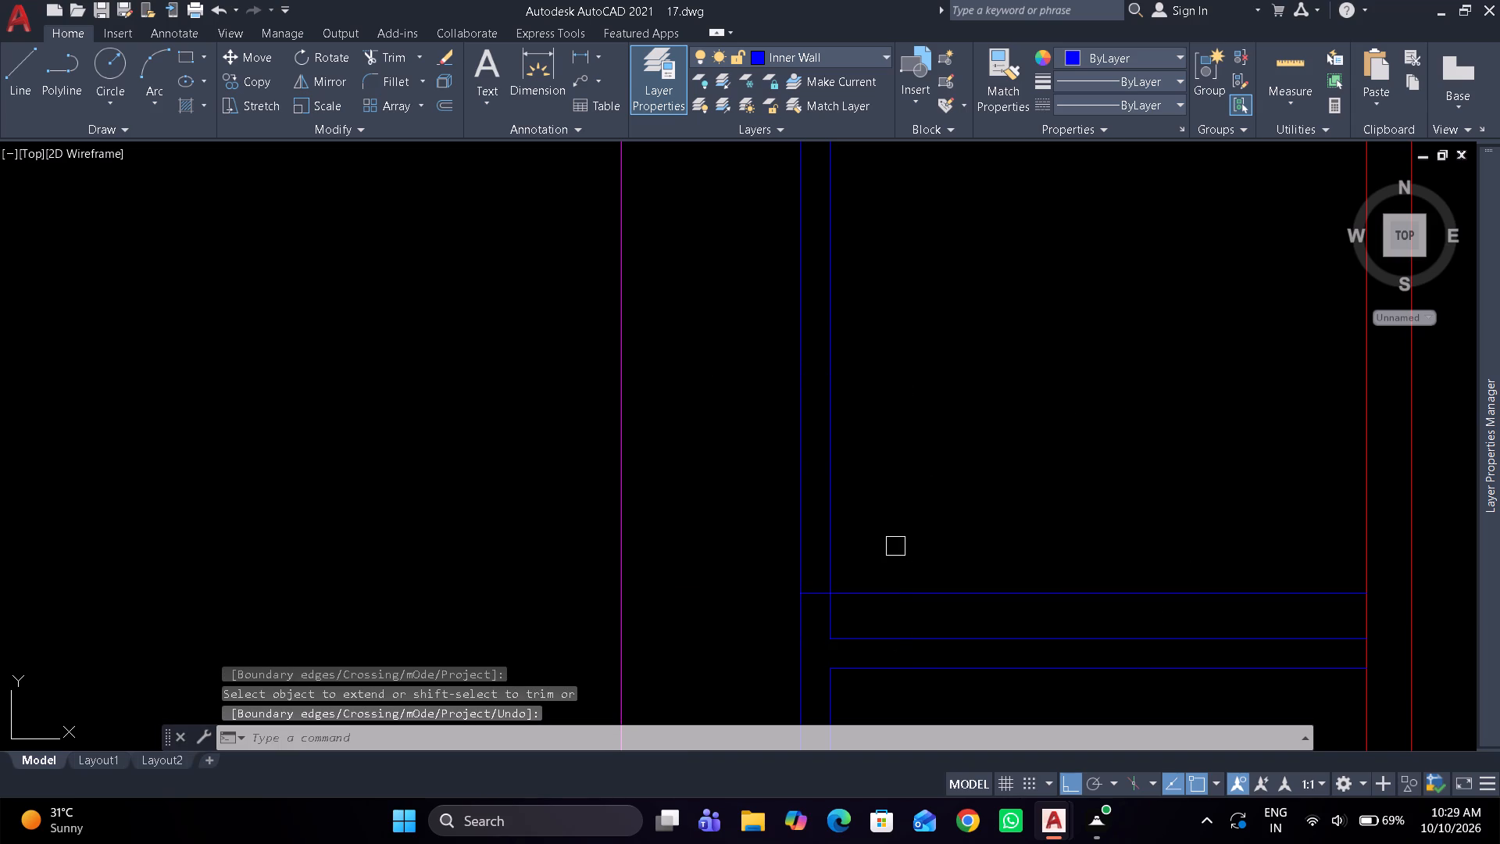
{"action": "left_click_drag", "start_coordinate": [894, 588], "coordinate": [897, 566]}
{"action": "key", "text": "space"}
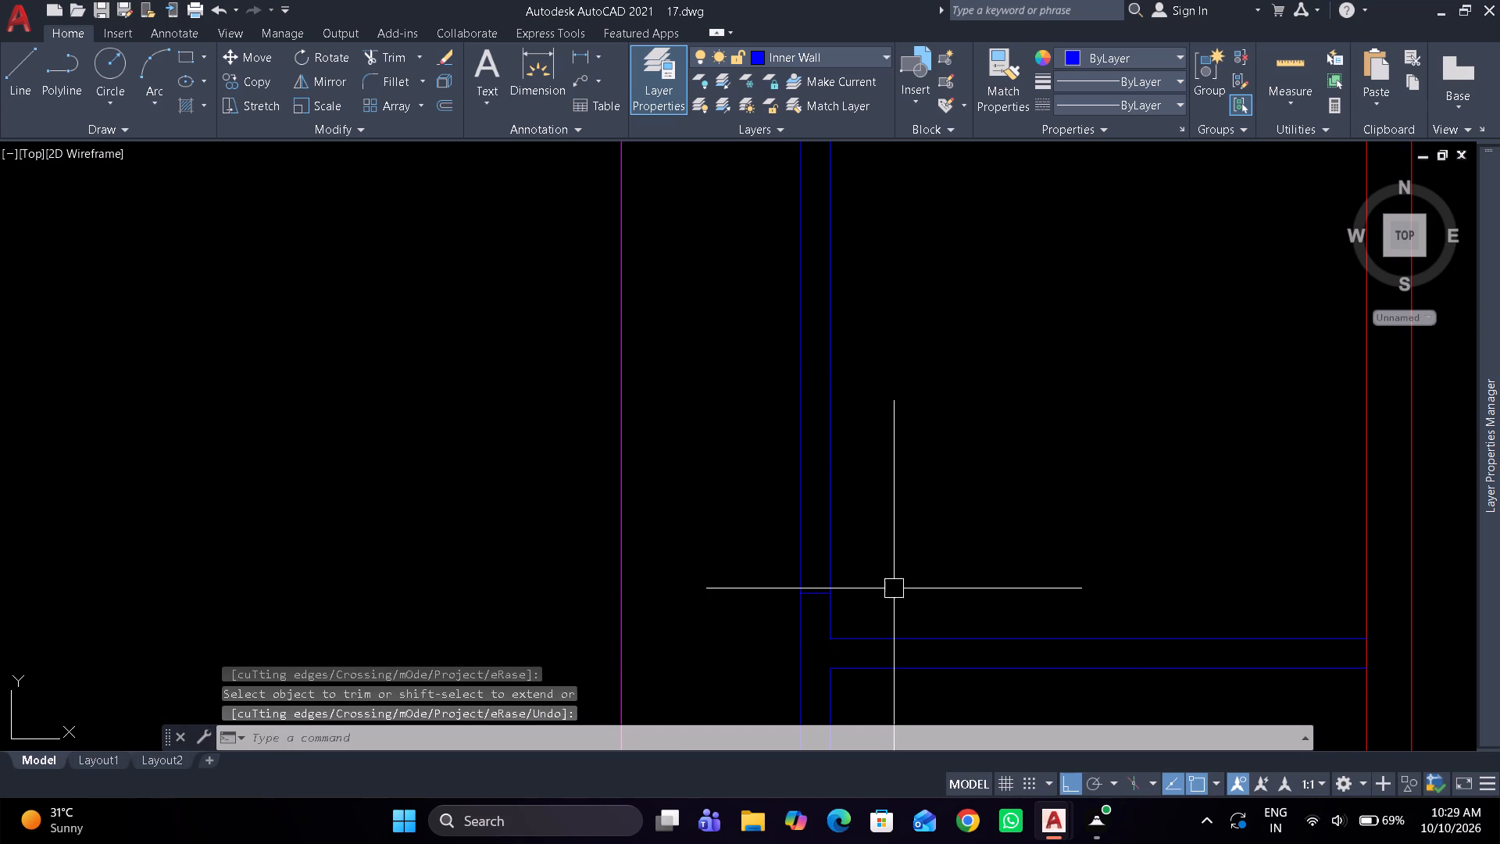
Offset the jamb line 2'4" upward to mark the other side of the doorway.
{"action": "type", "text": "o"}
{"action": "key", "text": "space"}
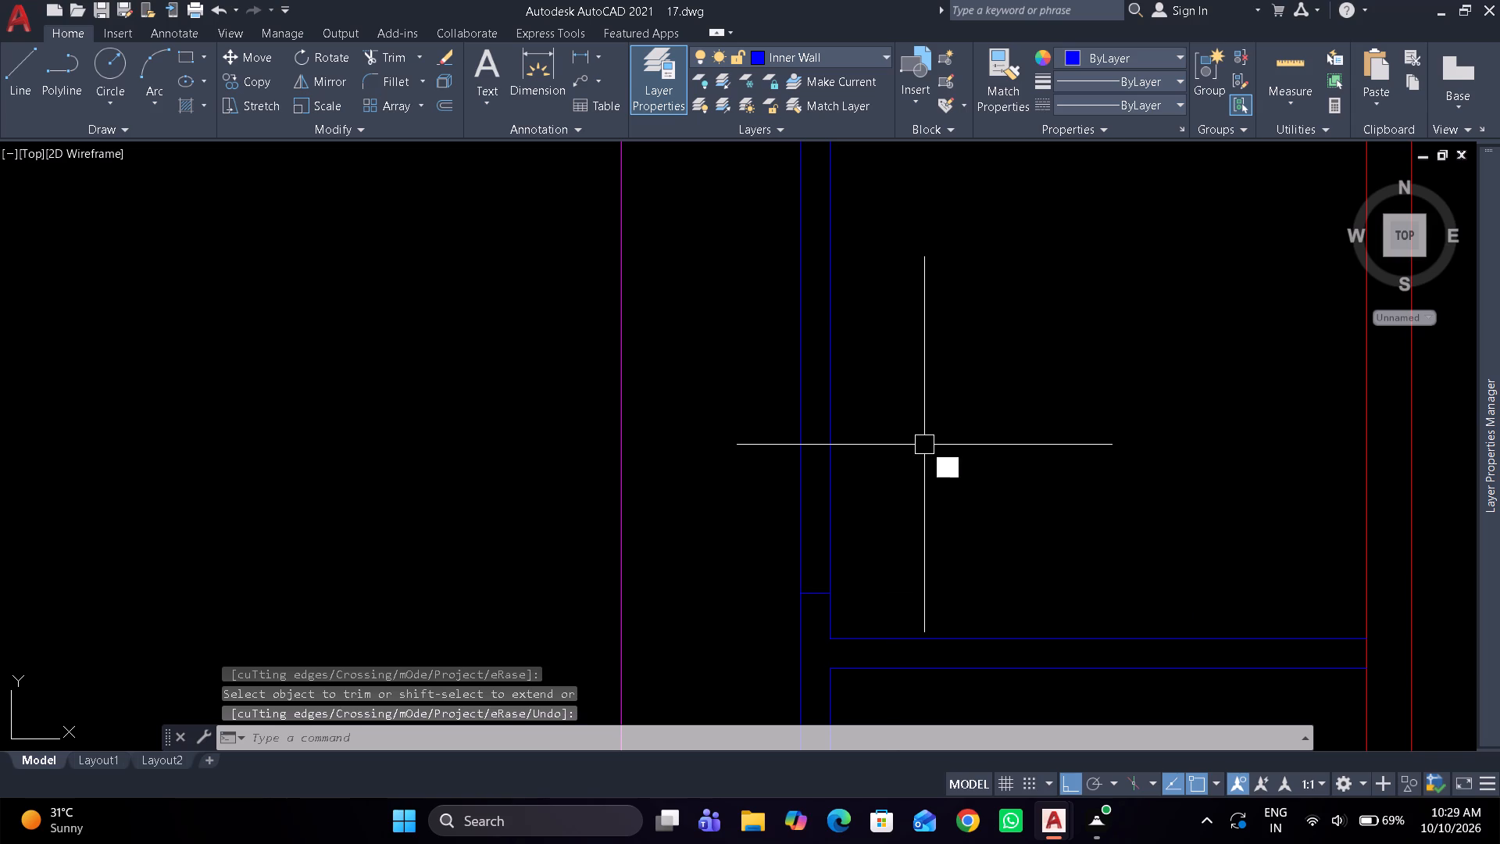
{"action": "type", "text": "2'4\""}
{"action": "key", "text": "Return"}
{"action": "scroll", "coordinate": [876, 497], "scroll_direction": "up", "scroll_amount": 1}
{"action": "left_click", "coordinate": [778, 654]}
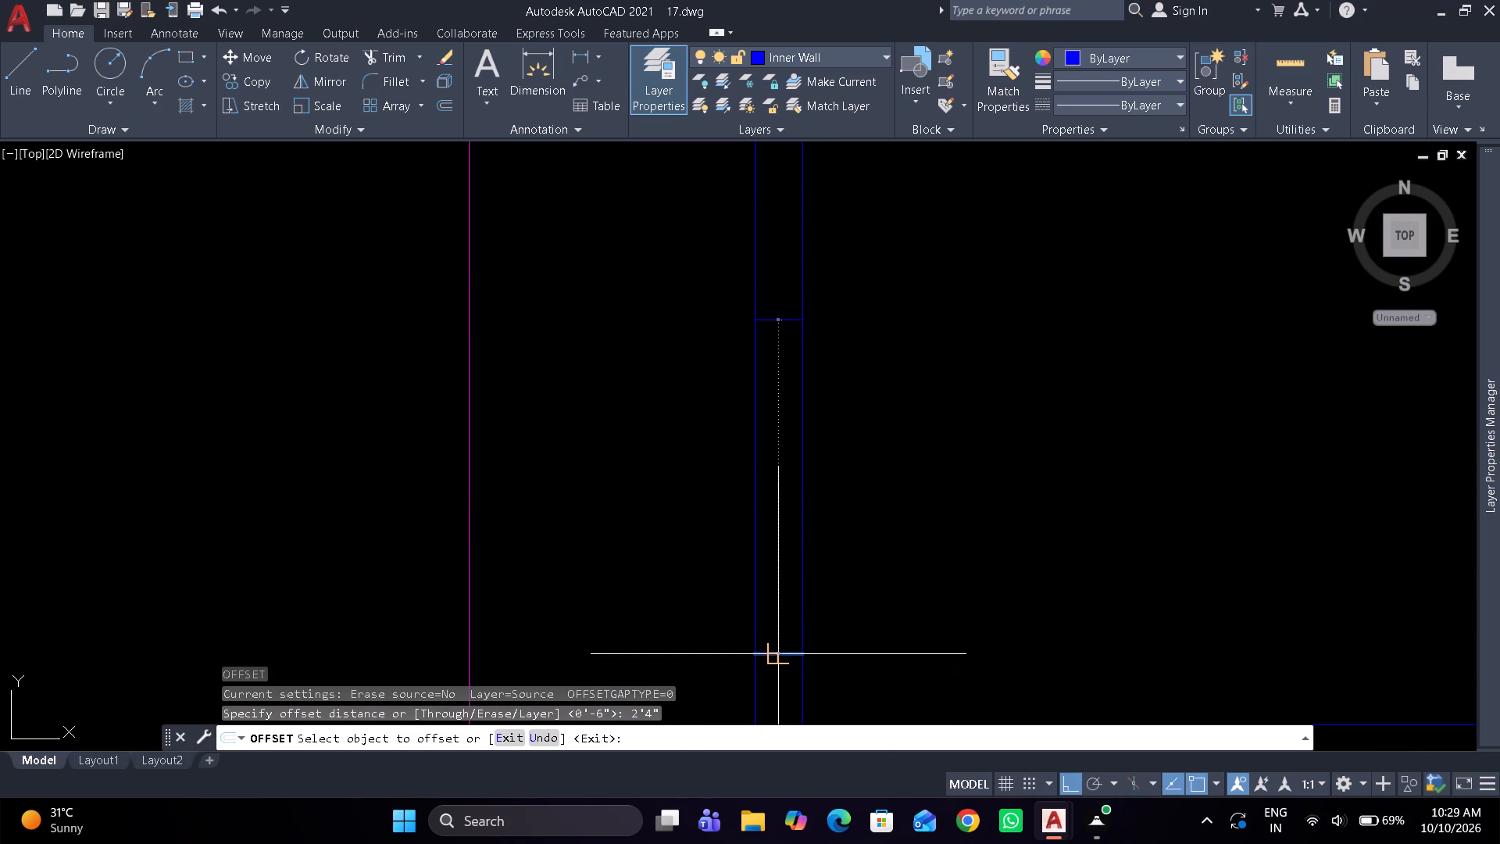
{"action": "scroll", "coordinate": [778, 634], "scroll_direction": "down", "scroll_amount": 3}
{"action": "left_click", "coordinate": [851, 500]}
{"action": "key", "text": "space"}
Trim both wall lines between the two jamb lines to open the doorway of the middle small right-hand room.
{"action": "key", "text": "t"}
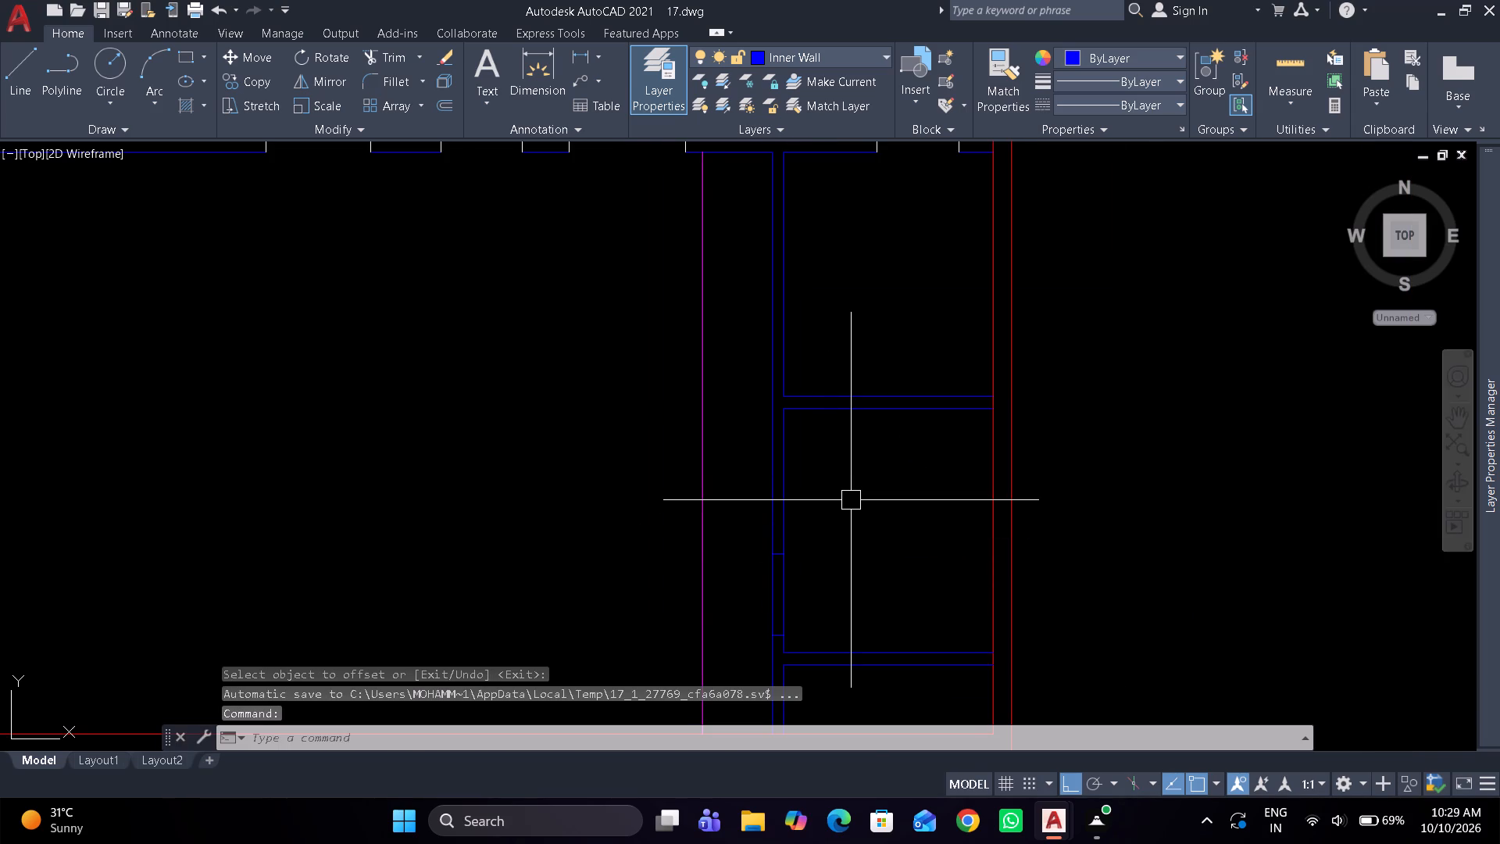
{"action": "key", "text": "r"}
{"action": "key", "text": "space"}
{"action": "scroll", "coordinate": [781, 595], "scroll_direction": "up", "scroll_amount": 2}
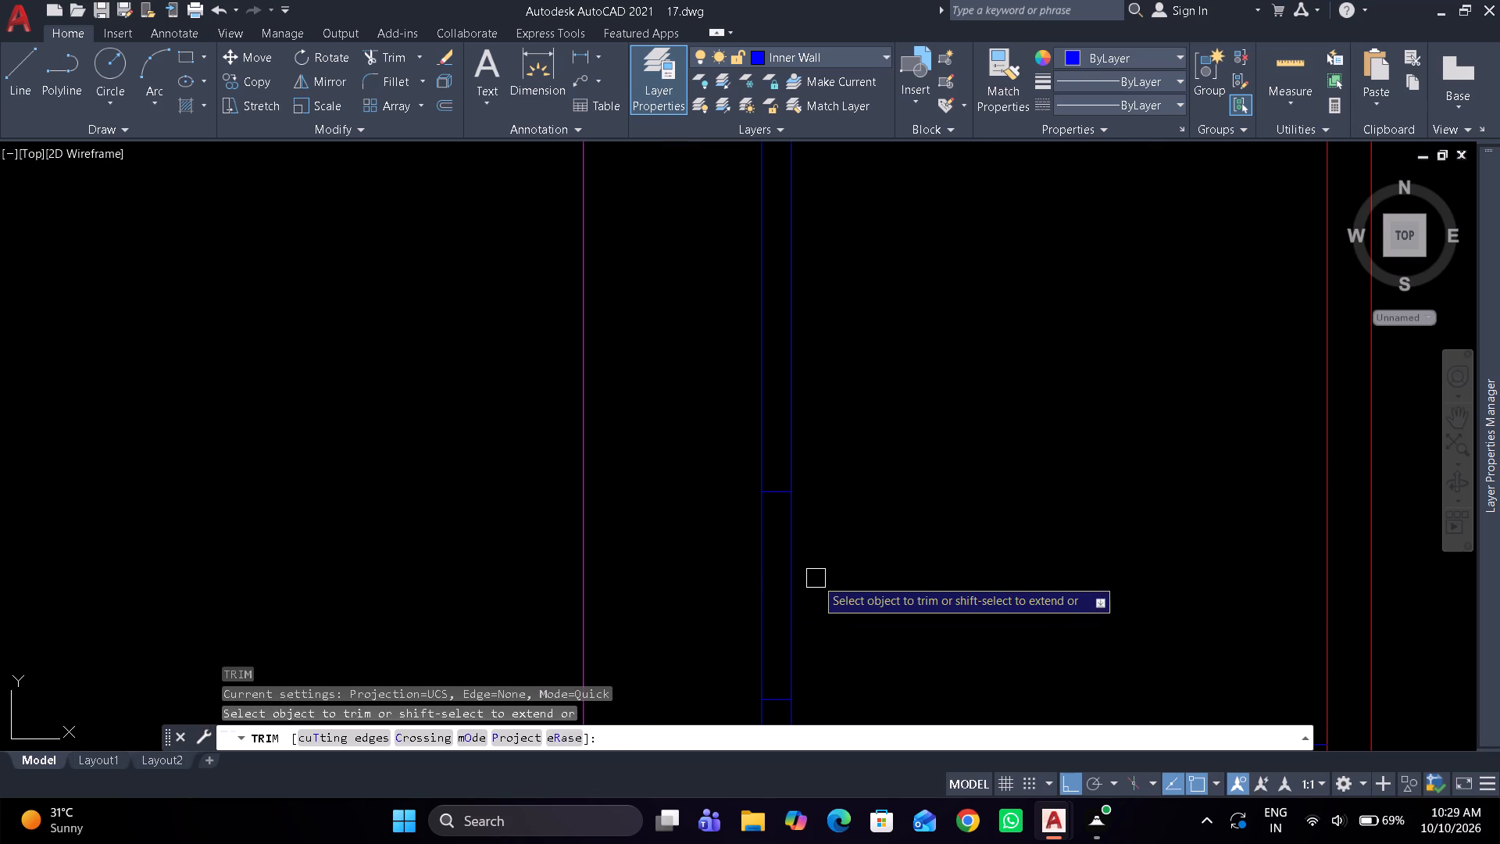
{"action": "left_click_drag", "start_coordinate": [816, 575], "coordinate": [741, 598]}
{"action": "key", "text": "space"}
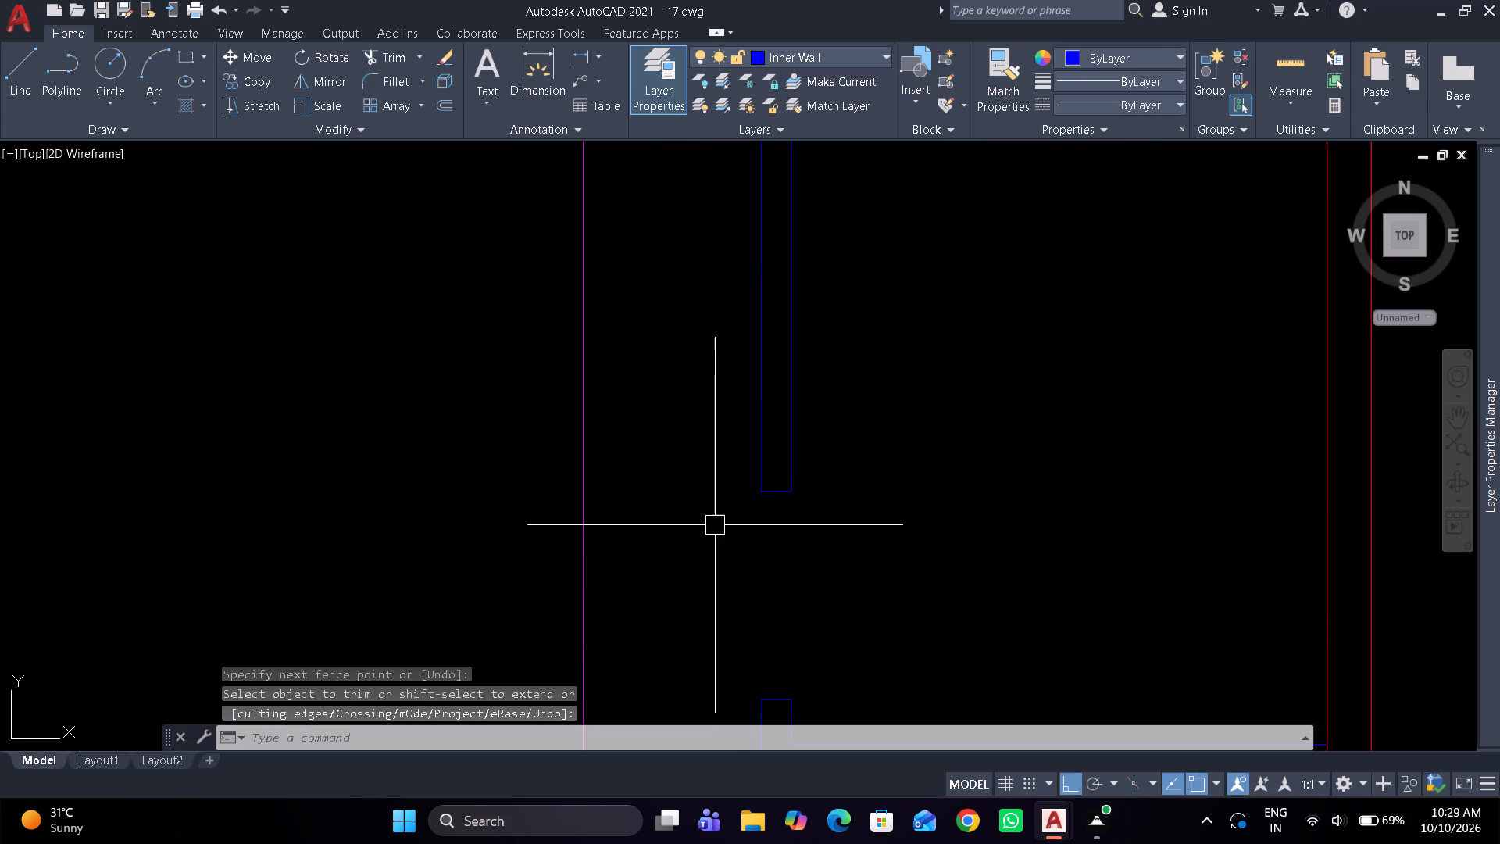
Make a copy of the toilet door block rotated 90° counterclockwise.
{"action": "scroll", "coordinate": [714, 507], "scroll_direction": "down", "scroll_amount": 1}
{"action": "middle_click_drag", "start_coordinate": [723, 492], "coordinate": [730, 520]}
{"action": "scroll", "coordinate": [723, 492], "scroll_direction": "down", "scroll_amount": 2}
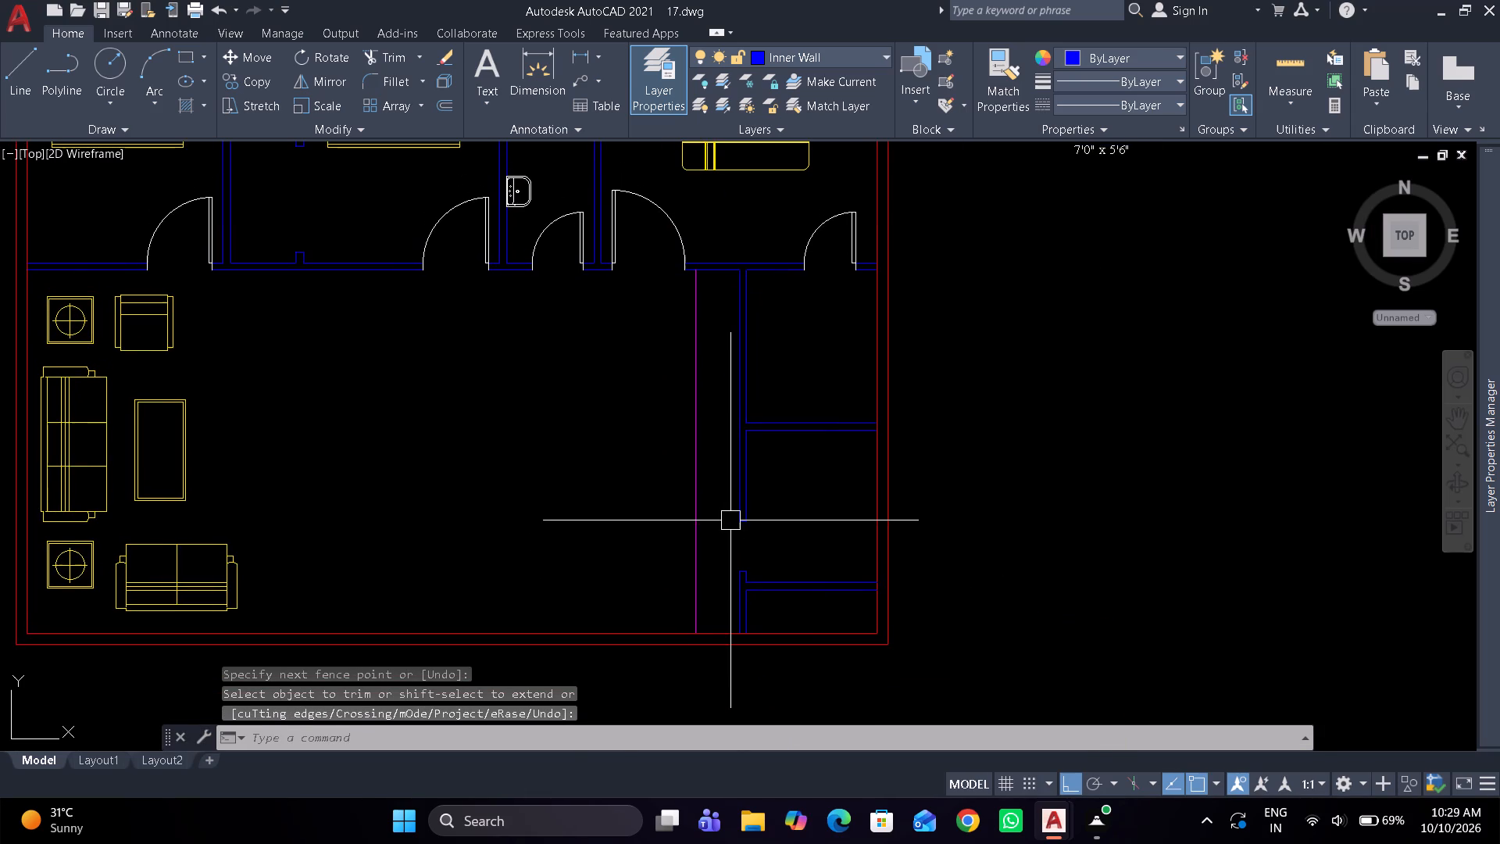
{"action": "left_click", "coordinate": [583, 225]}
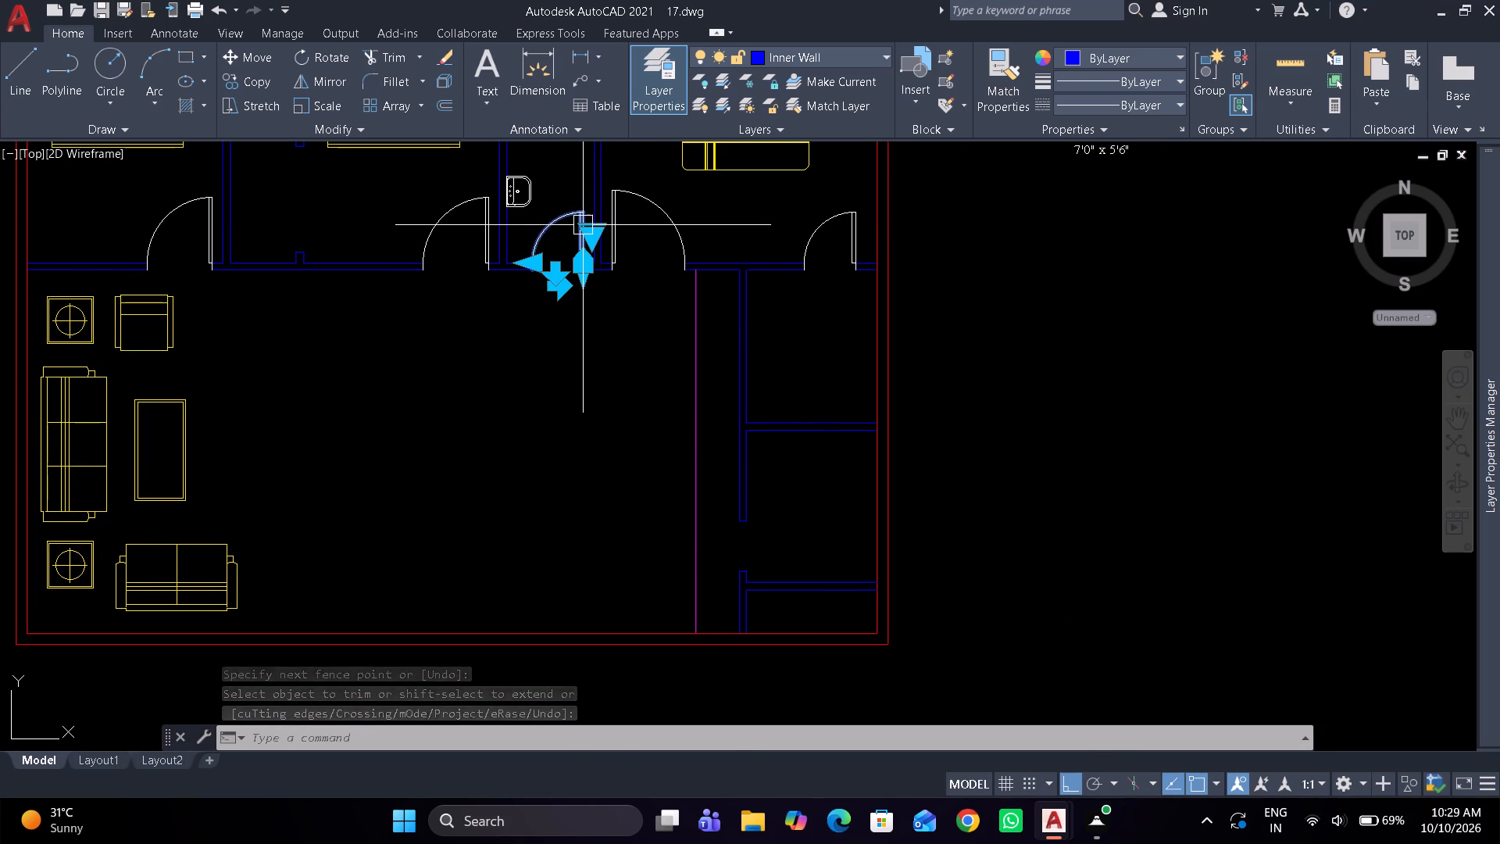
{"action": "type", "text": "ro"}
{"action": "key", "text": "space"}
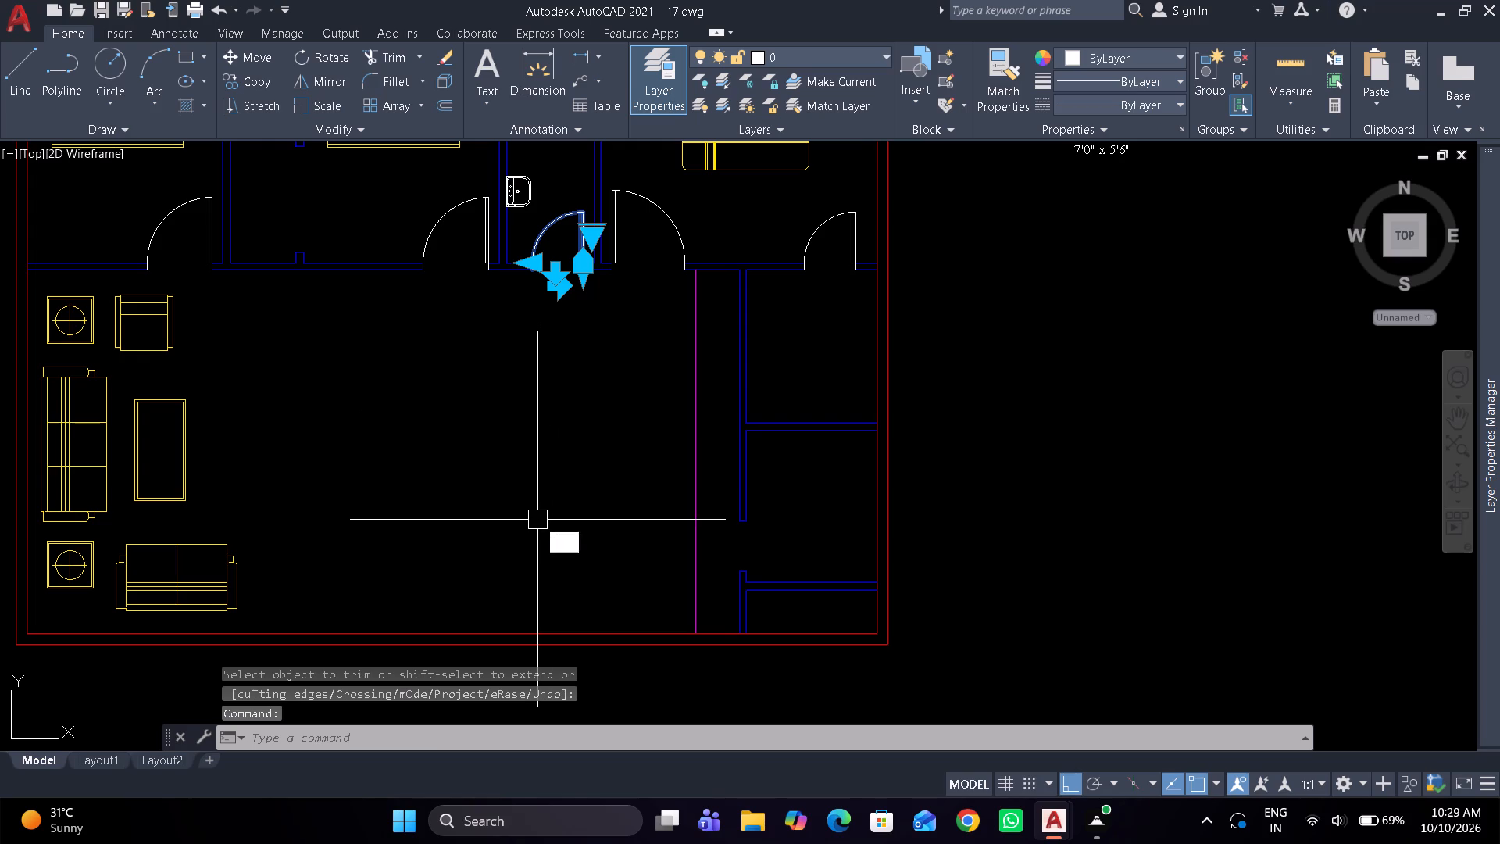
{"action": "scroll", "coordinate": [554, 251], "scroll_direction": "up", "scroll_amount": 2}
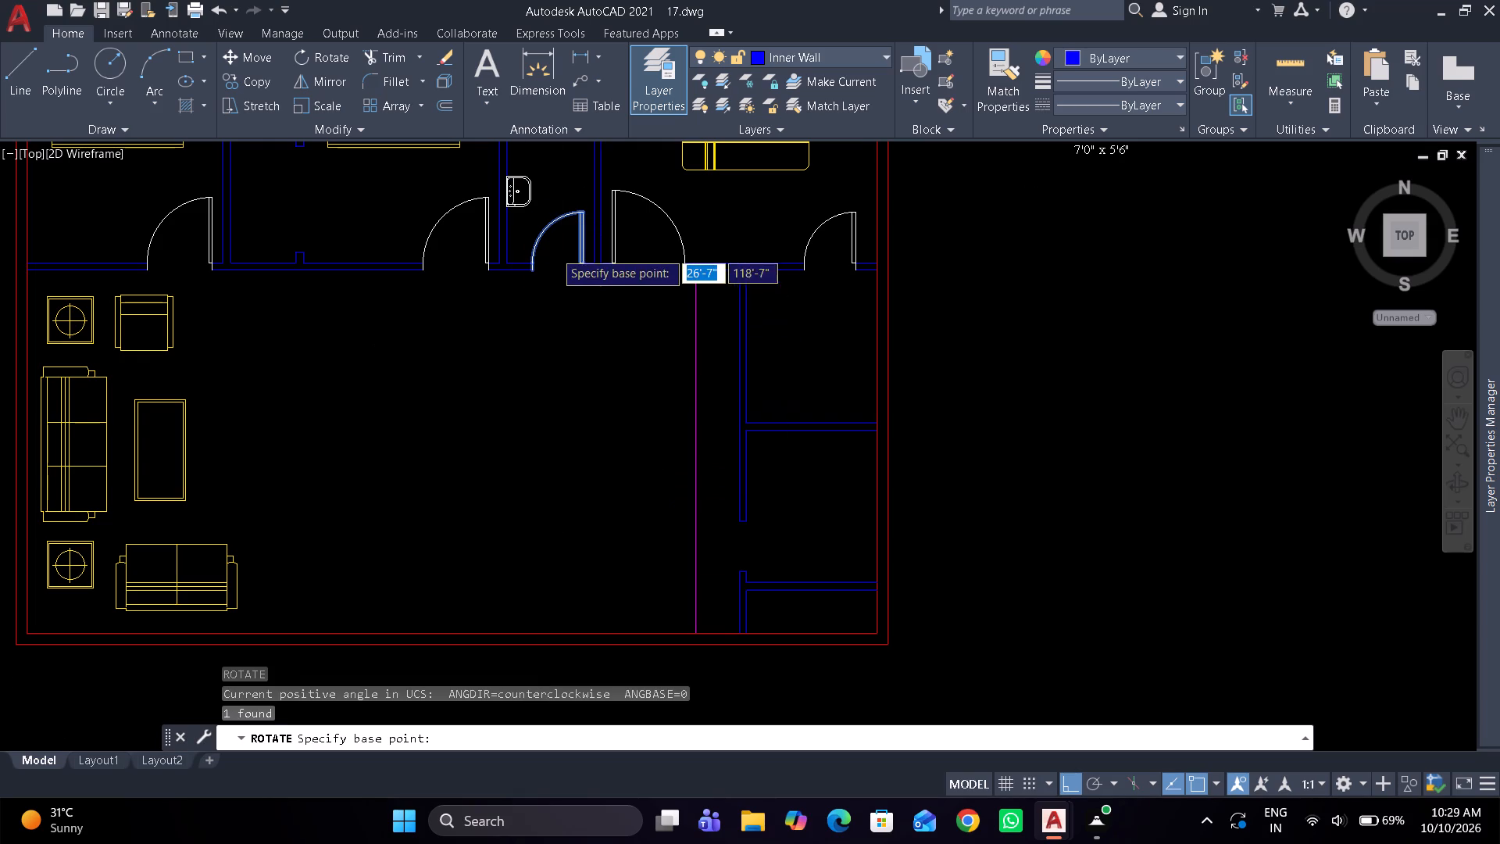
{"action": "middle_click_drag", "start_coordinate": [554, 249], "coordinate": [594, 405]}
{"action": "left_click_drag", "start_coordinate": [617, 384], "coordinate": [617, 357]}
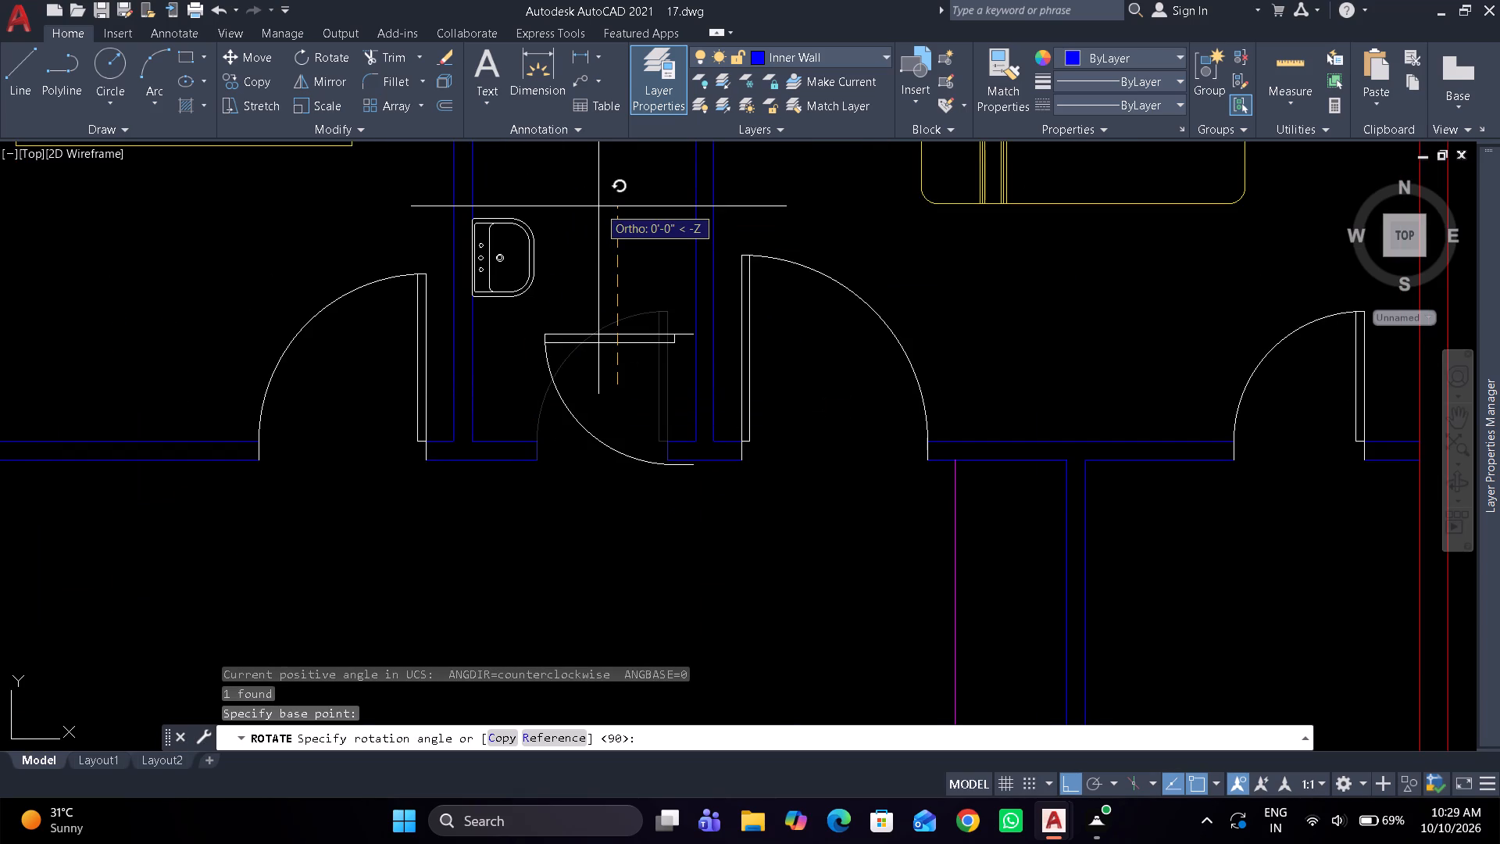
{"action": "type", "text": "c"}
{"action": "key", "text": "space"}
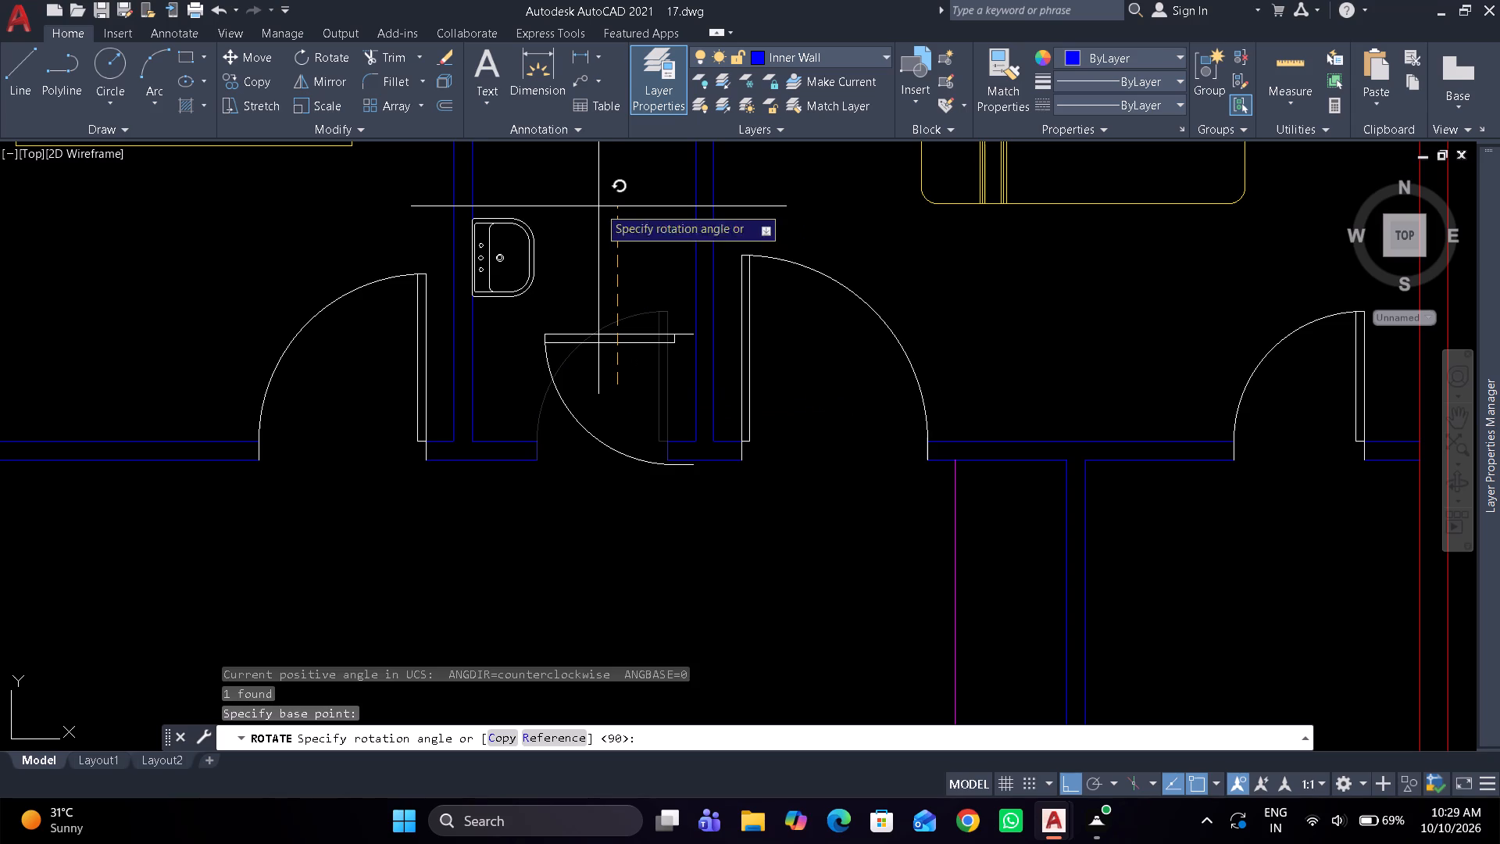
{"action": "left_click", "coordinate": [598, 202]}
Mirror the rotated door copy about a vertical line and erase the source.
{"action": "left_click", "coordinate": [610, 340]}
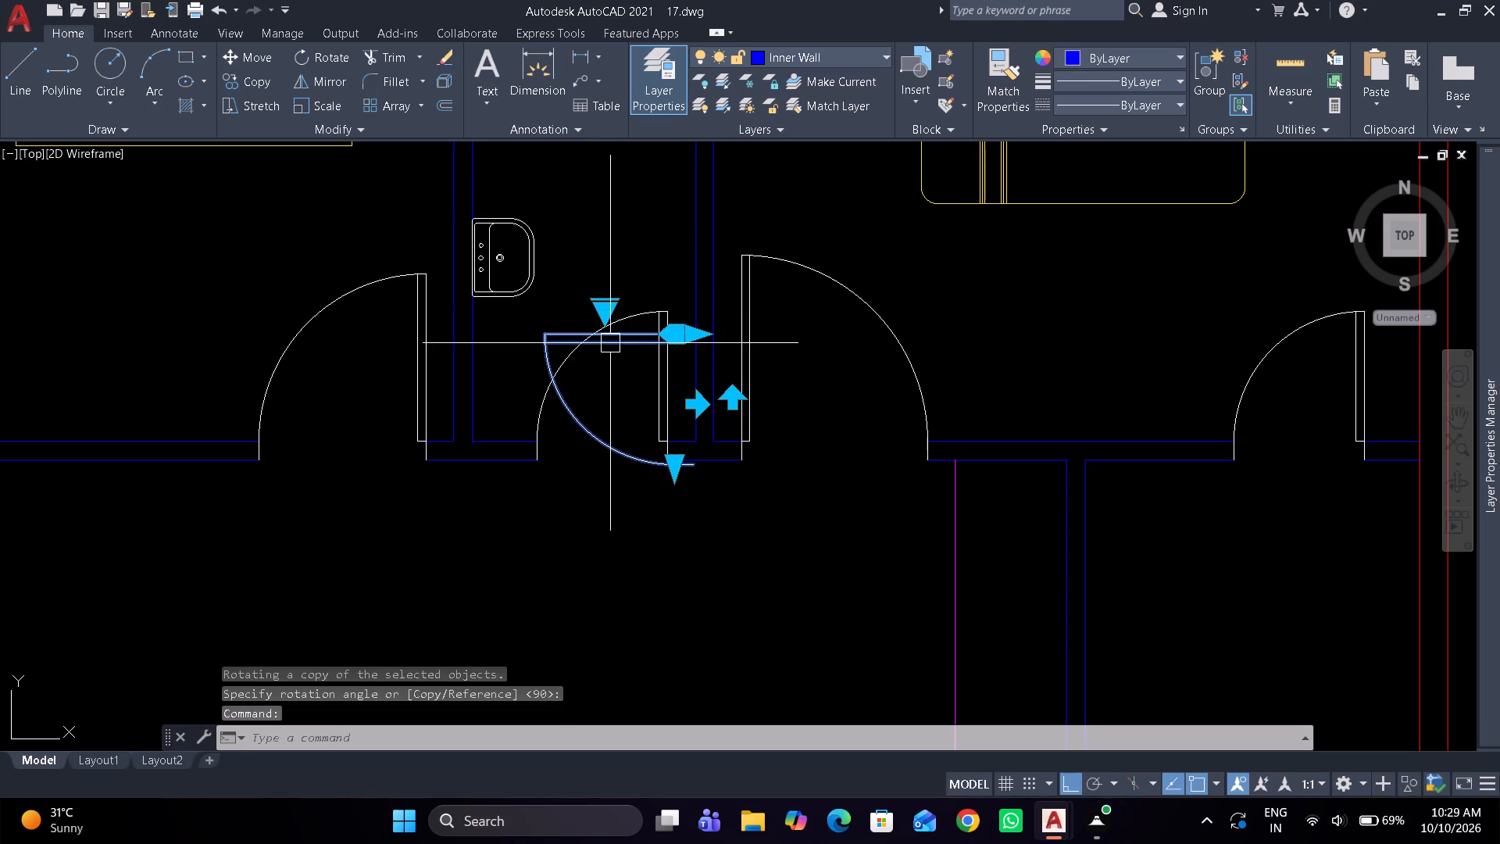
{"action": "type", "text": "mi"}
{"action": "key", "text": "space"}
{"action": "left_click_drag", "start_coordinate": [609, 581], "coordinate": [609, 588]}
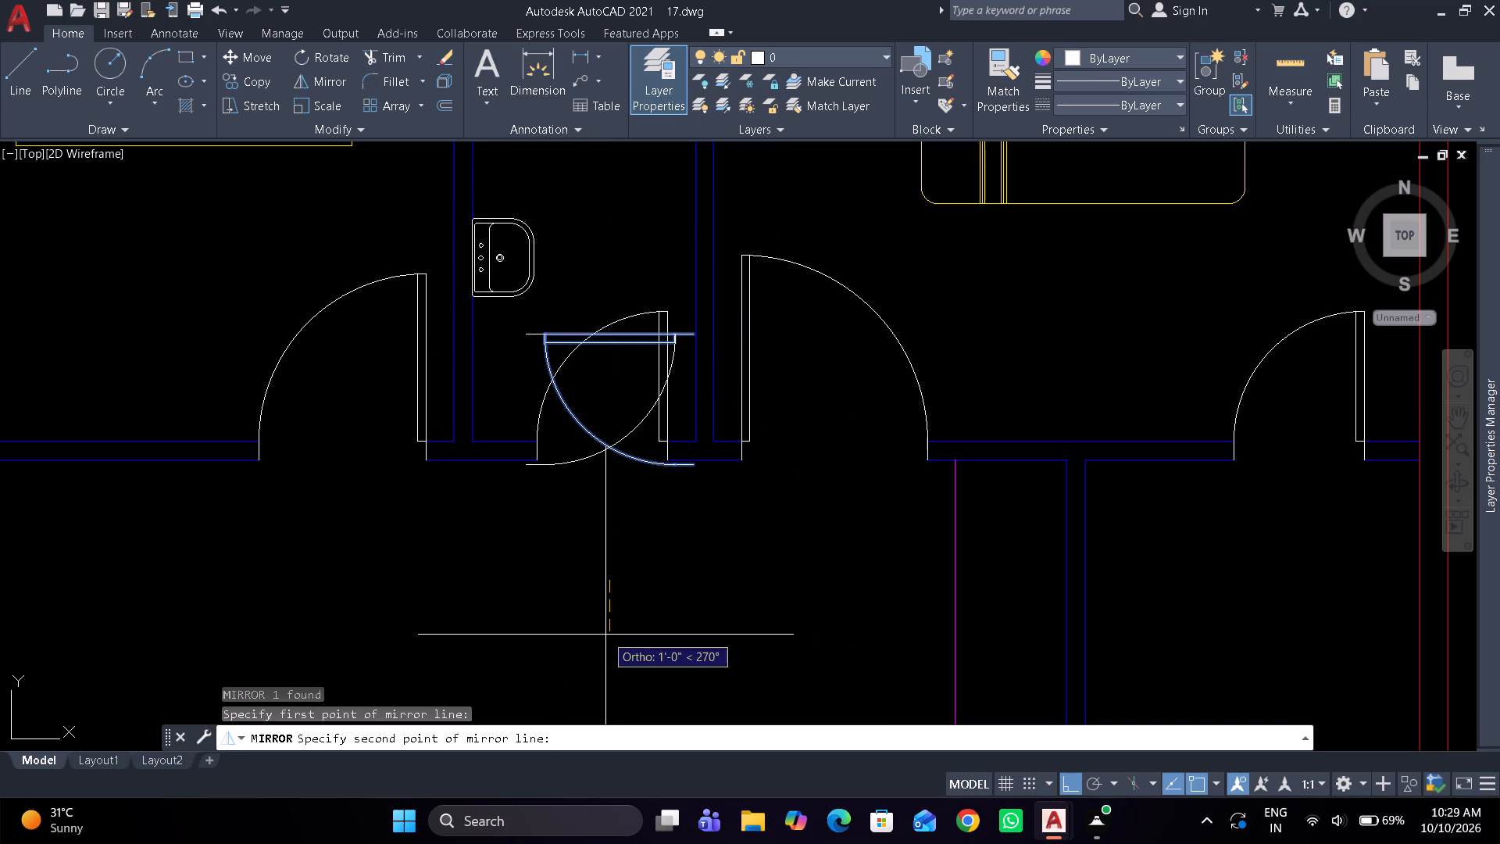
{"action": "left_click", "coordinate": [605, 617]}
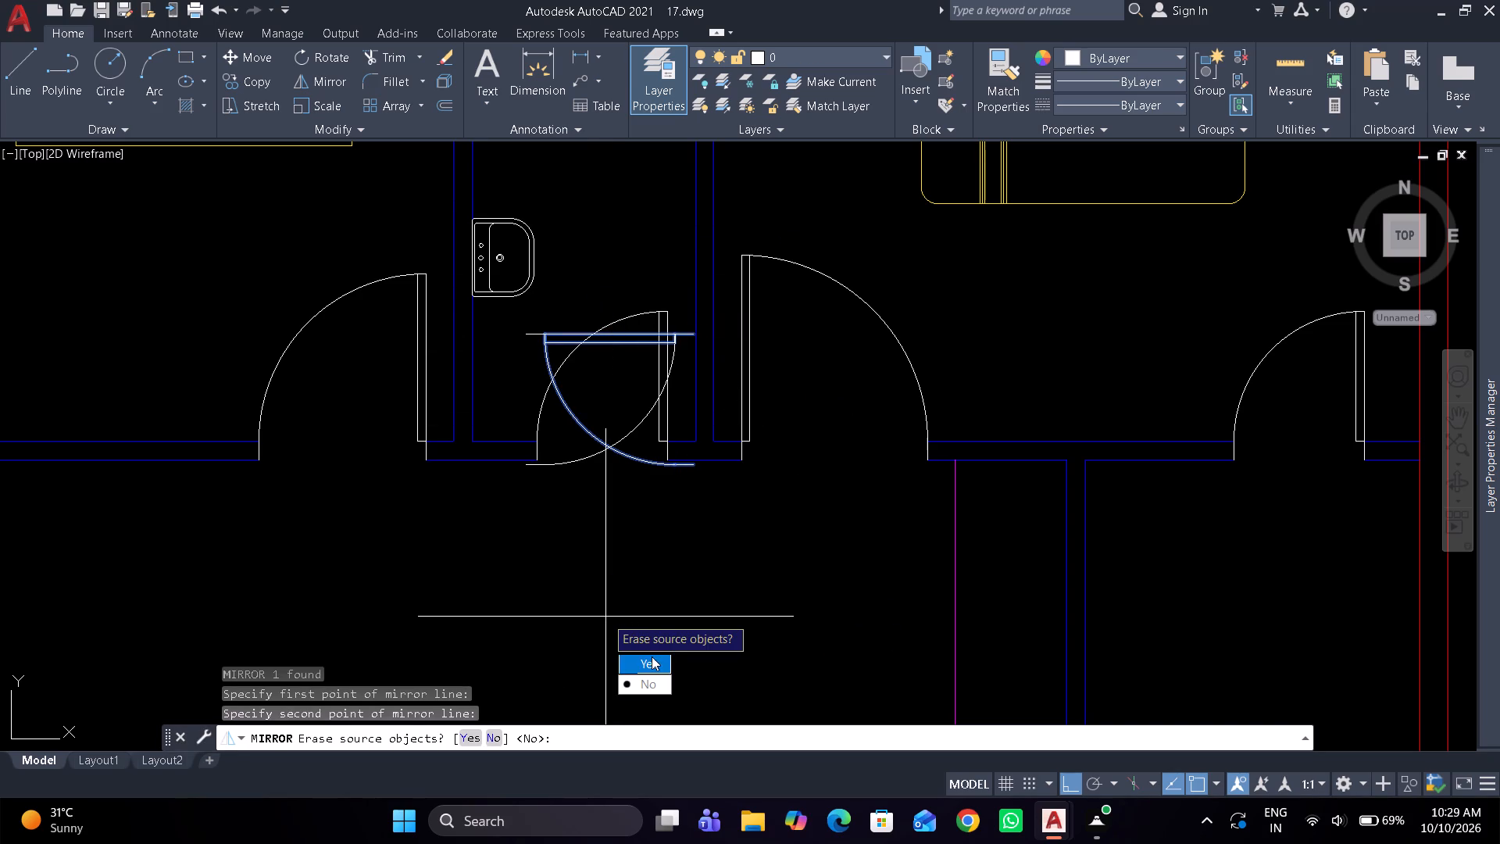
{"action": "left_click_drag", "start_coordinate": [652, 656], "coordinate": [605, 616]}
Move the mirrored door by its hinge corner to the upper jamb of the middle small right-hand room's doorway.
{"action": "left_click", "coordinate": [595, 458]}
{"action": "type", "text": "m"}
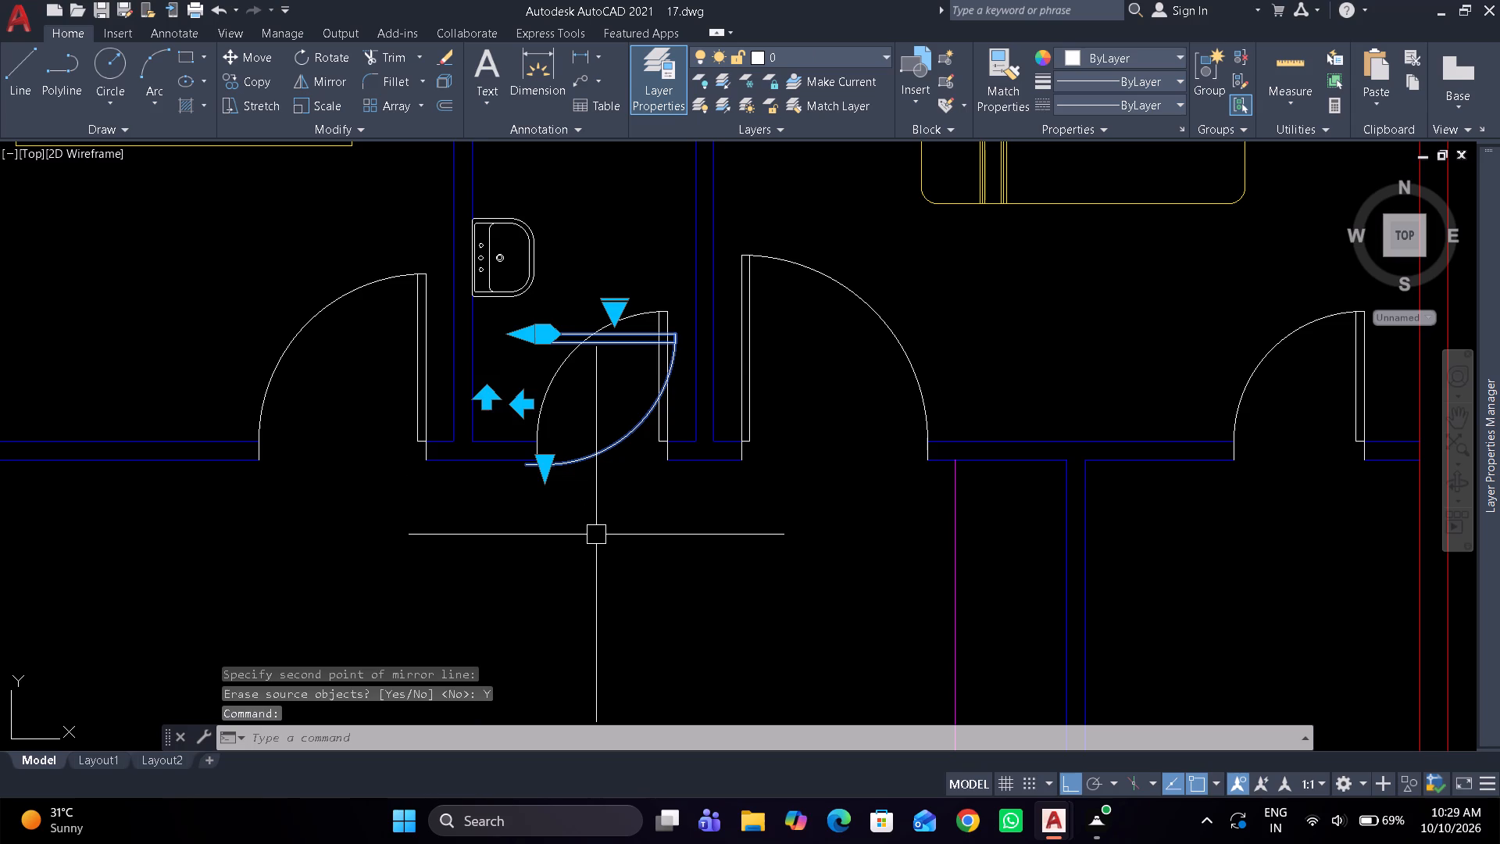
{"action": "key", "text": "space"}
{"action": "scroll", "coordinate": [553, 334], "scroll_direction": "up", "scroll_amount": 2}
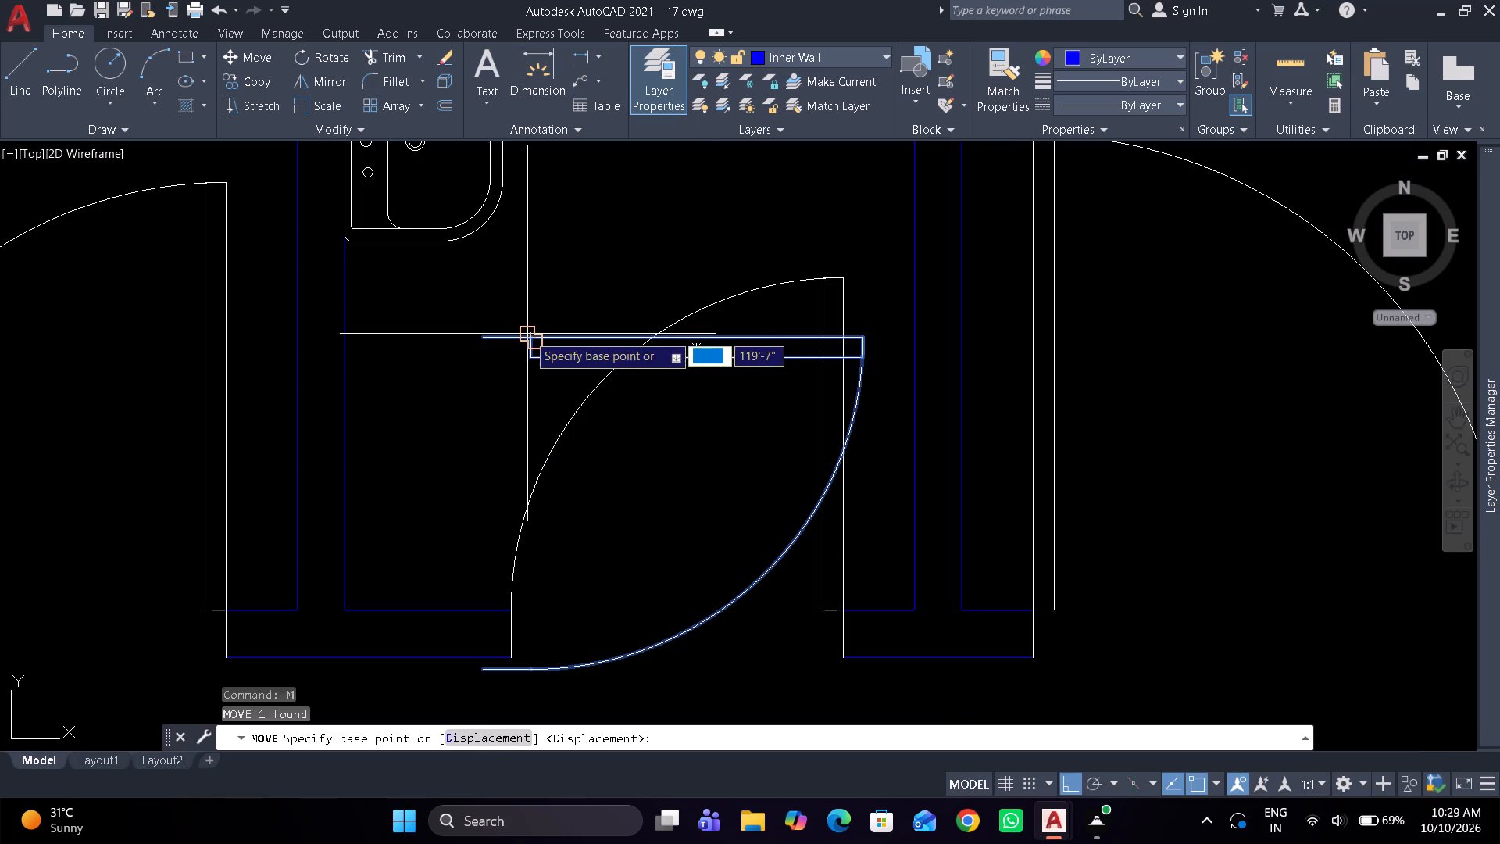
{"action": "left_click", "coordinate": [530, 336]}
{"action": "scroll", "coordinate": [568, 256], "scroll_direction": "down", "scroll_amount": 5}
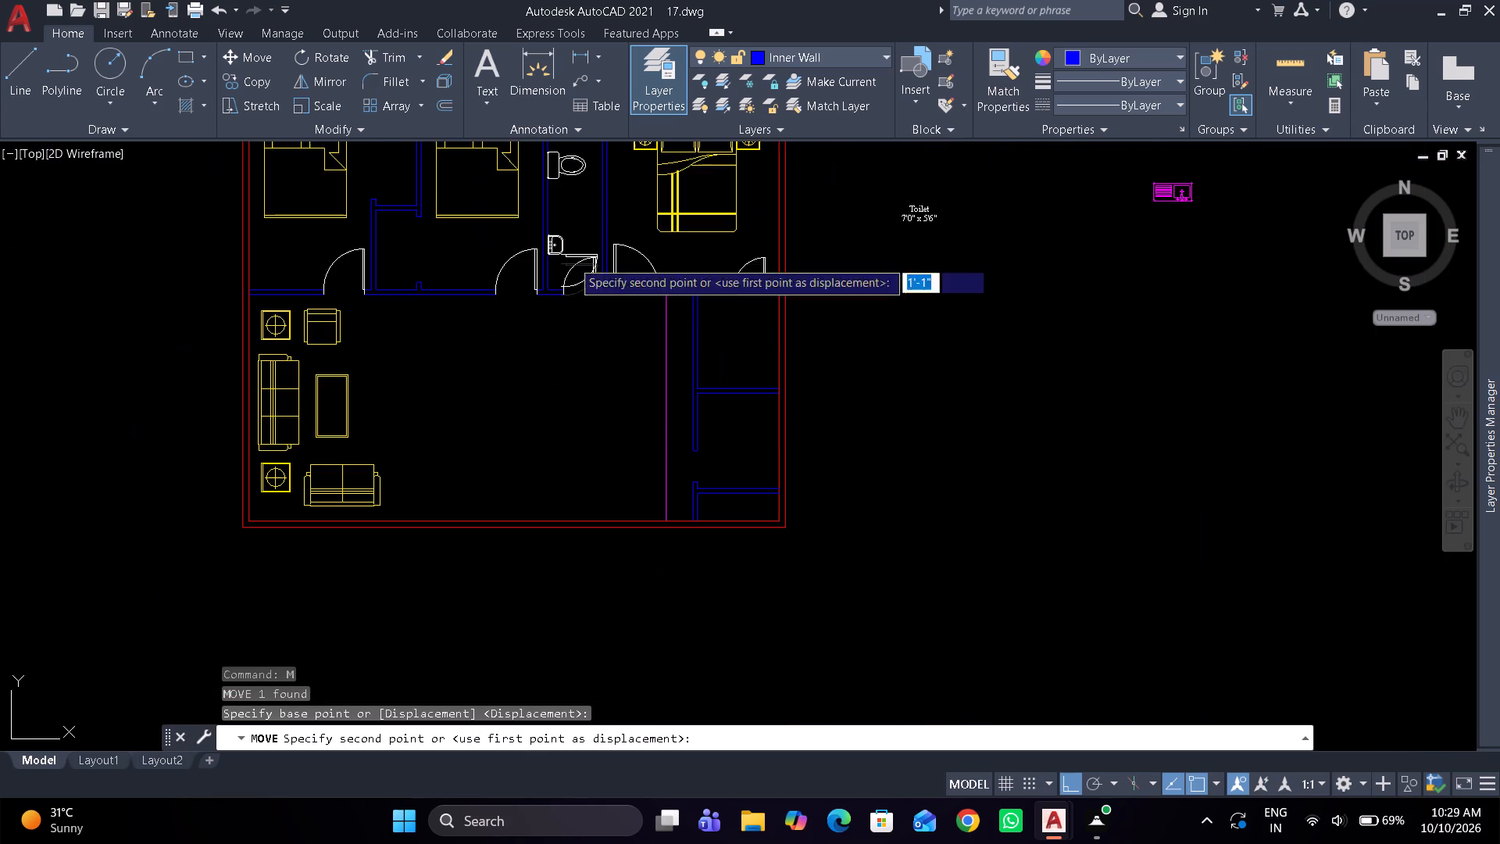
{"action": "scroll", "coordinate": [672, 492], "scroll_direction": "up", "scroll_amount": 3}
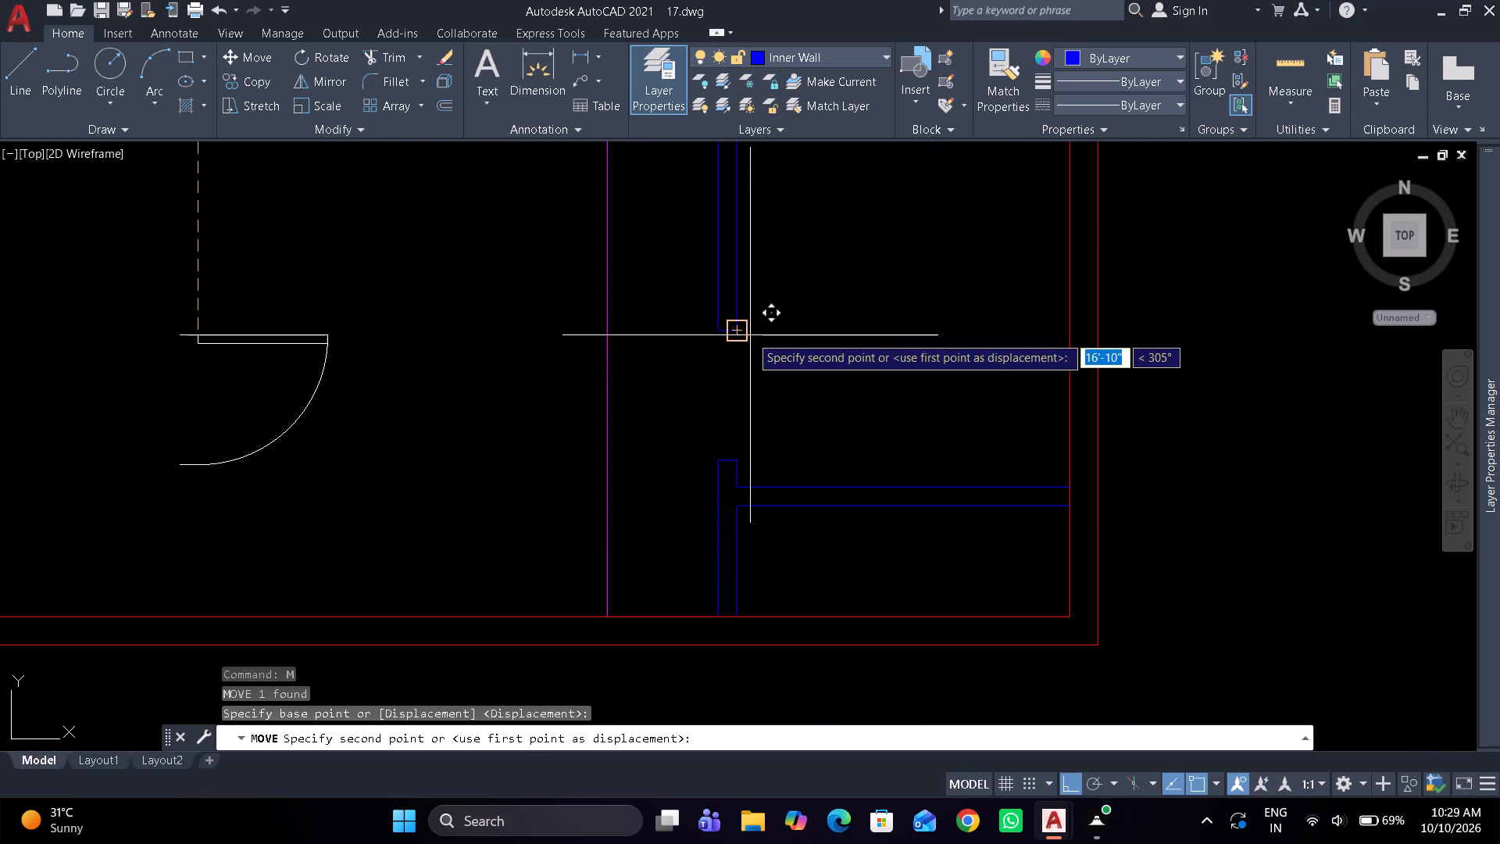
{"action": "left_click", "coordinate": [750, 335]}
Mirror the doorway's lower jamb line about a vertical line onto the outer wall opposite, keeping the original.
{"action": "scroll", "coordinate": [802, 285], "scroll_direction": "down", "scroll_amount": 3}
{"action": "middle_click_drag", "start_coordinate": [802, 295], "coordinate": [833, 397]}
{"action": "scroll", "coordinate": [833, 397], "scroll_direction": "up", "scroll_amount": 2}
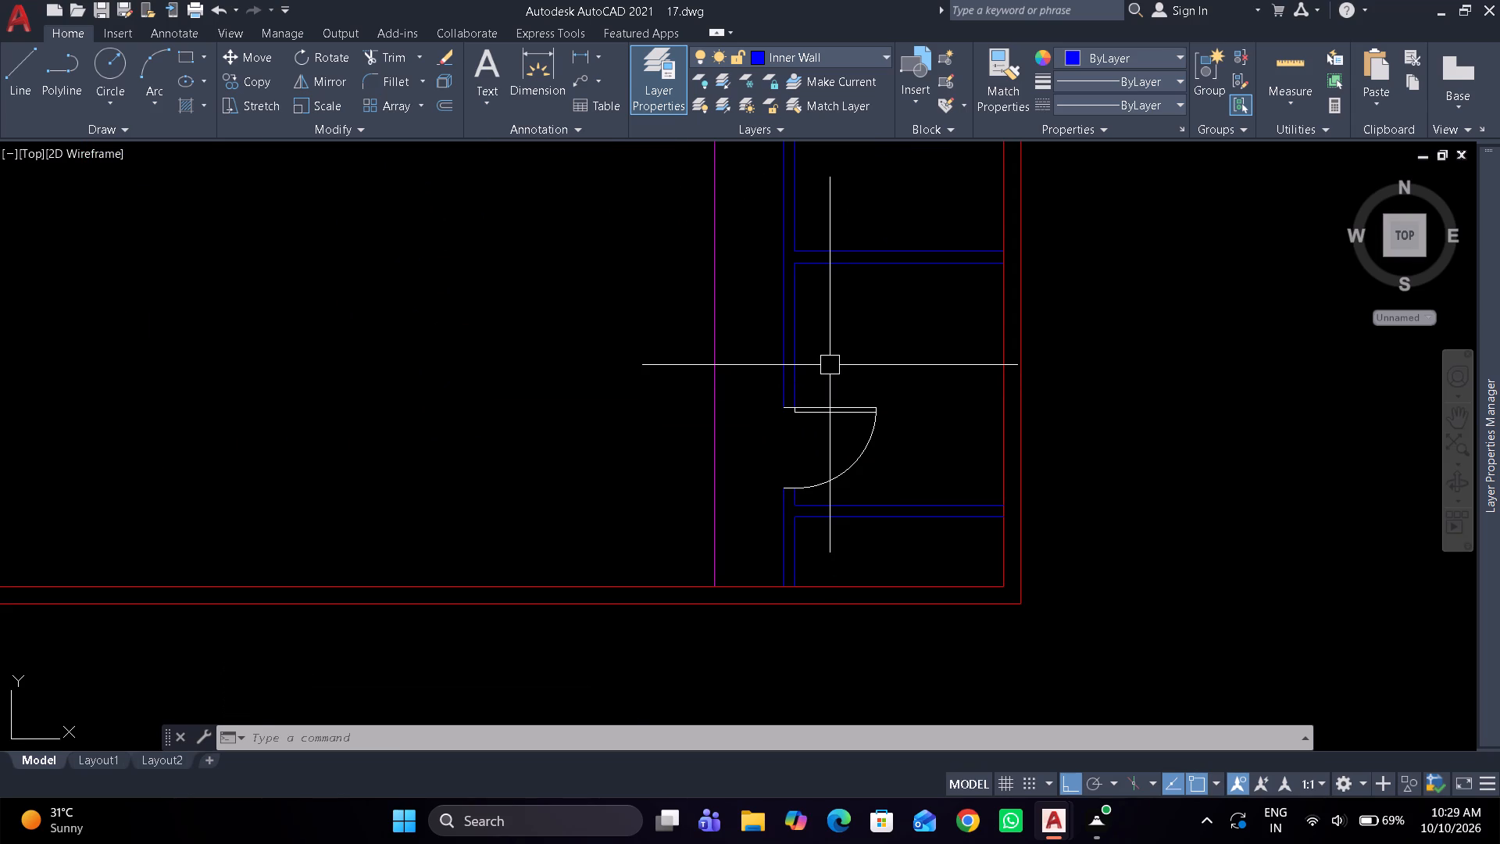
{"action": "scroll", "coordinate": [950, 438], "scroll_direction": "up", "scroll_amount": 1}
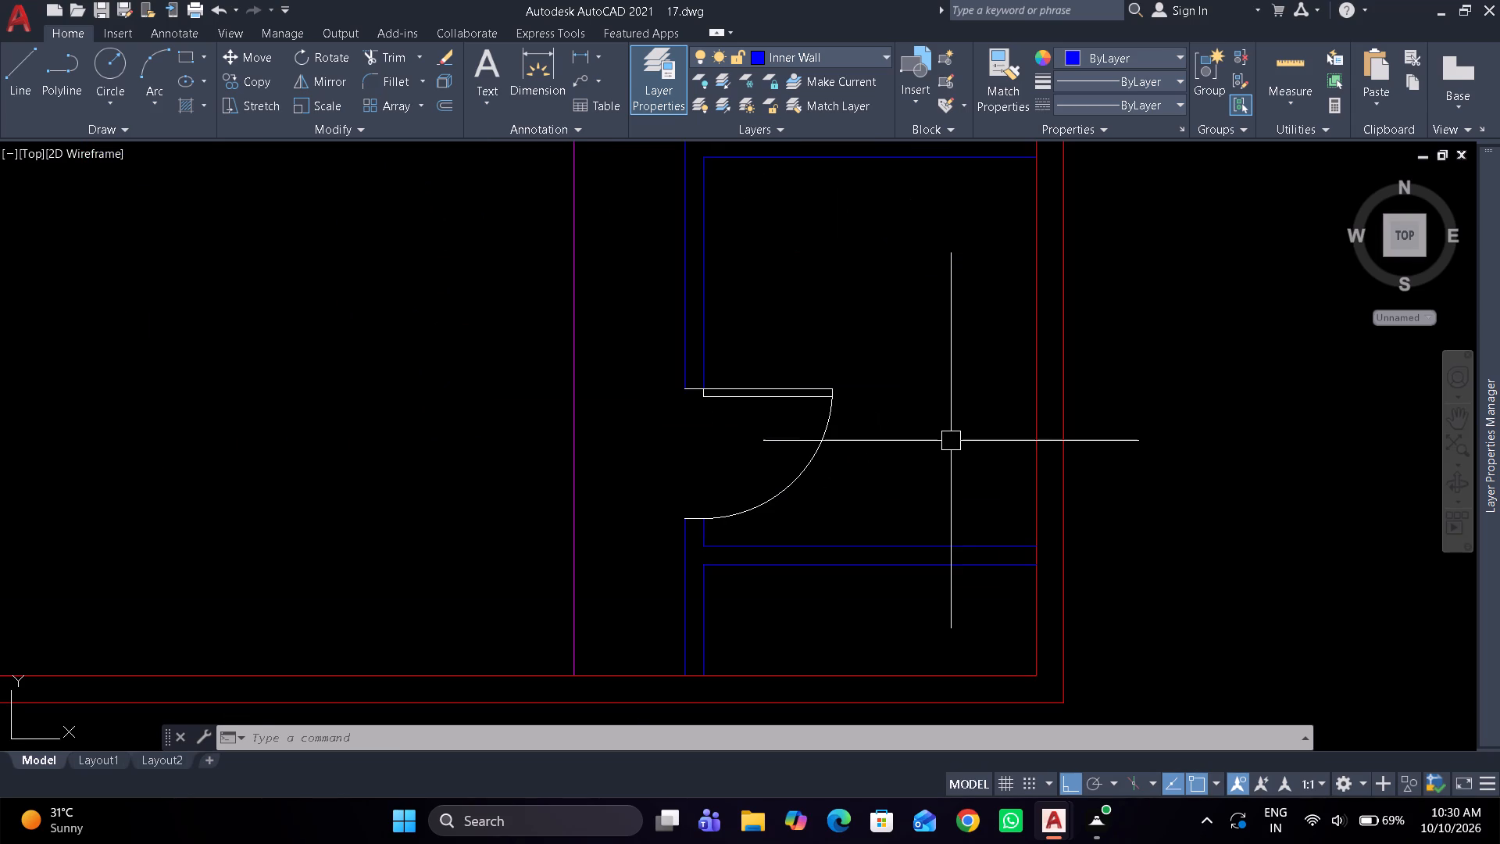
{"action": "left_click", "coordinate": [656, 491]}
{"action": "left_click", "coordinate": [755, 533]}
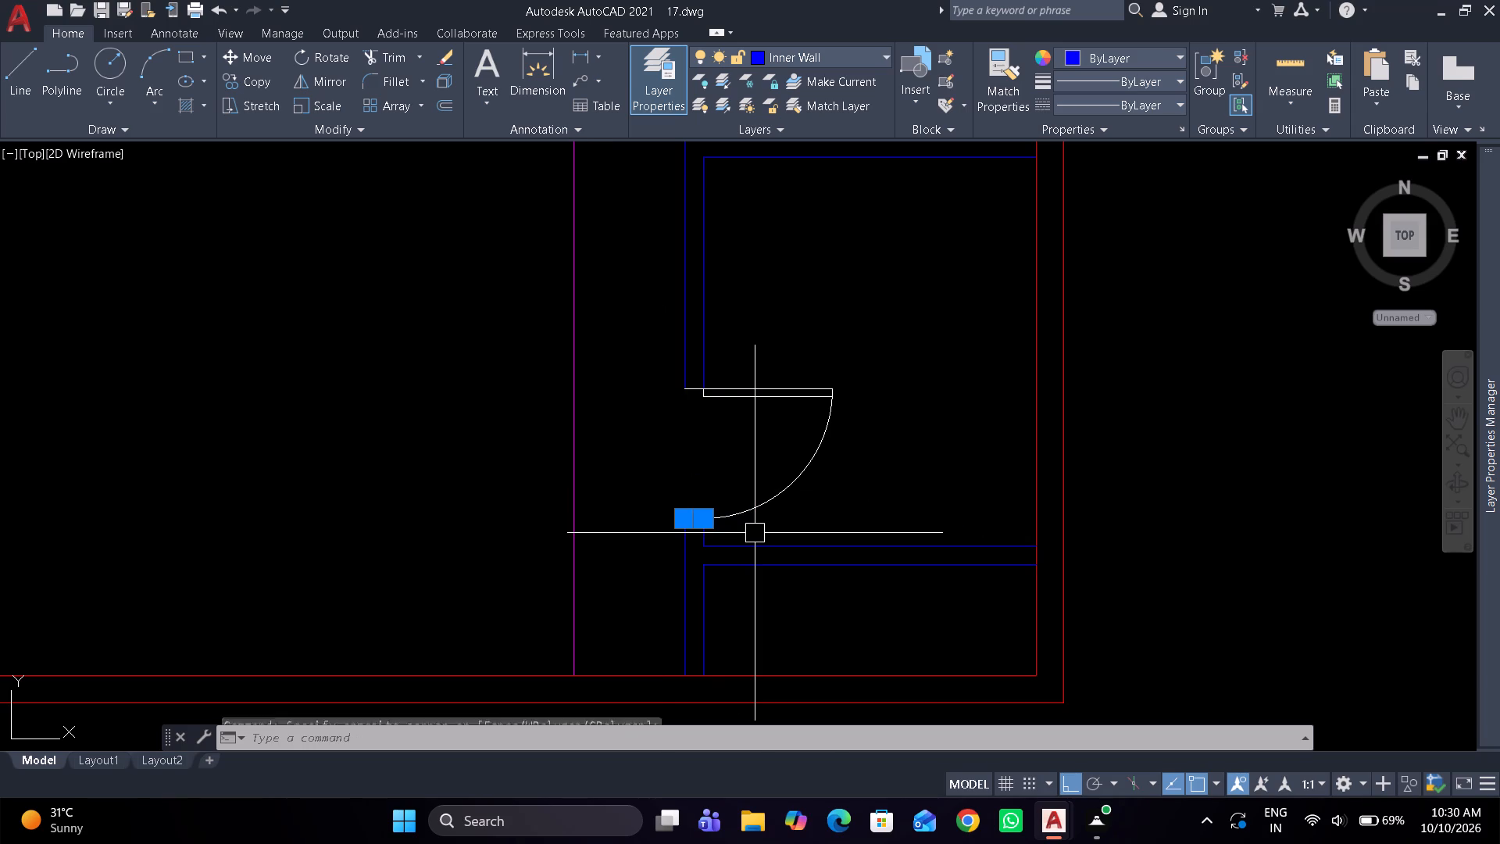
{"action": "type", "text": "mi"}
{"action": "key", "text": "space"}
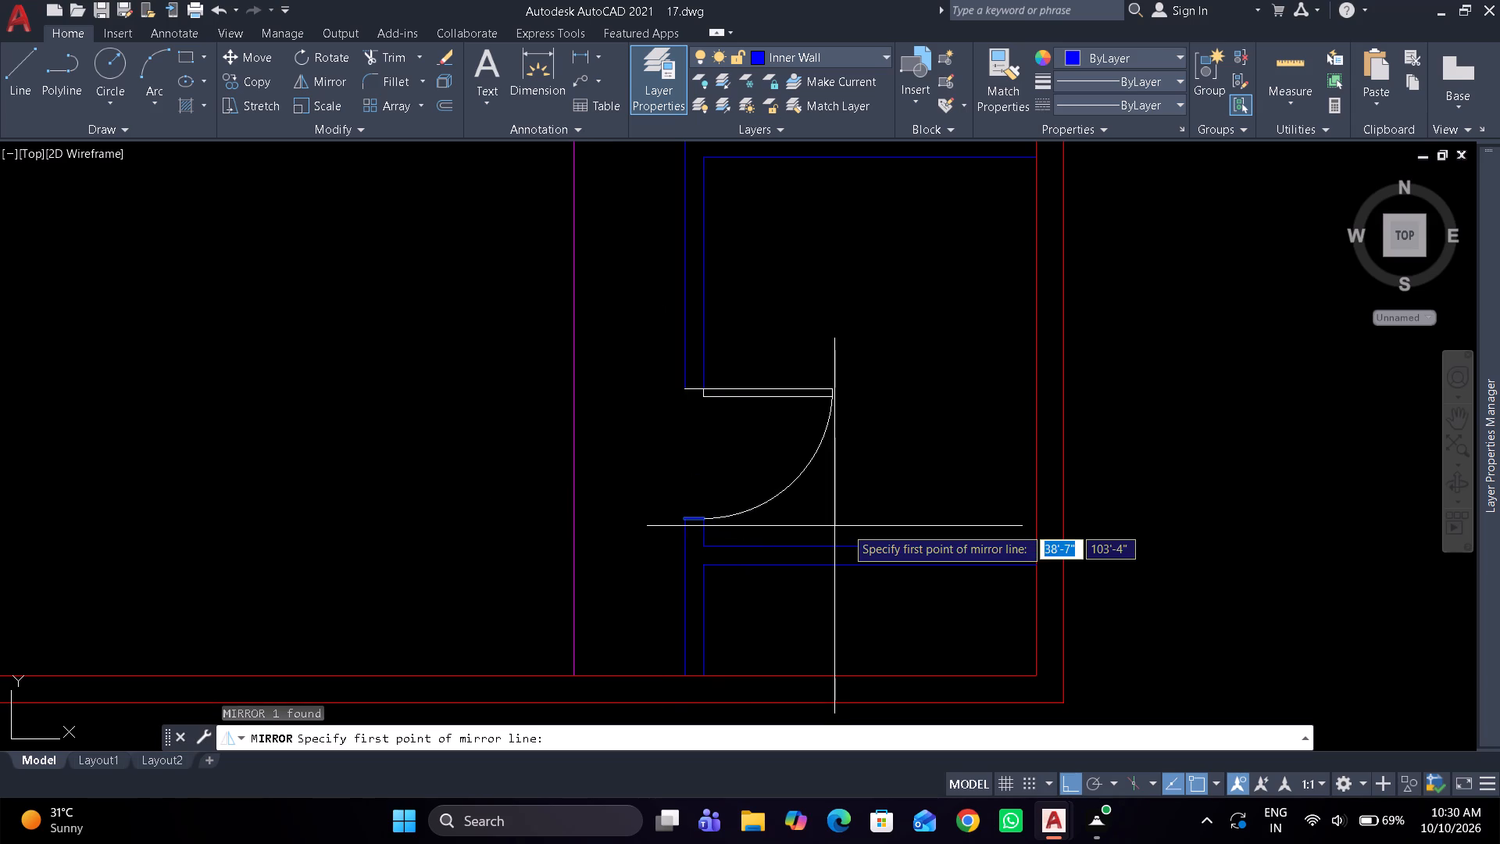
{"action": "left_click_drag", "start_coordinate": [873, 541], "coordinate": [873, 533]}
{"action": "left_click", "coordinate": [873, 458]}
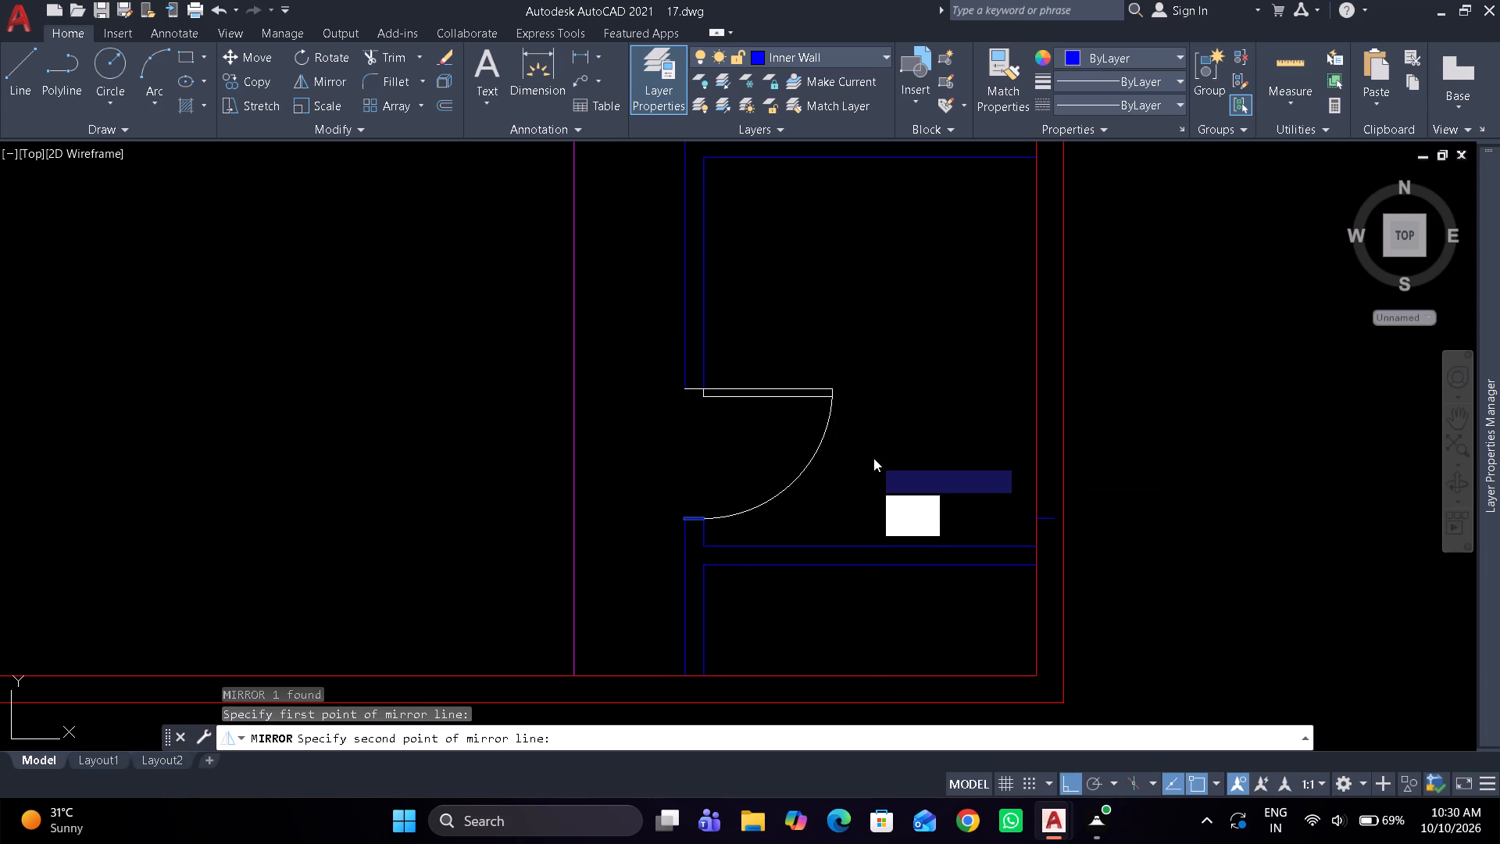
{"action": "key", "text": "space"}
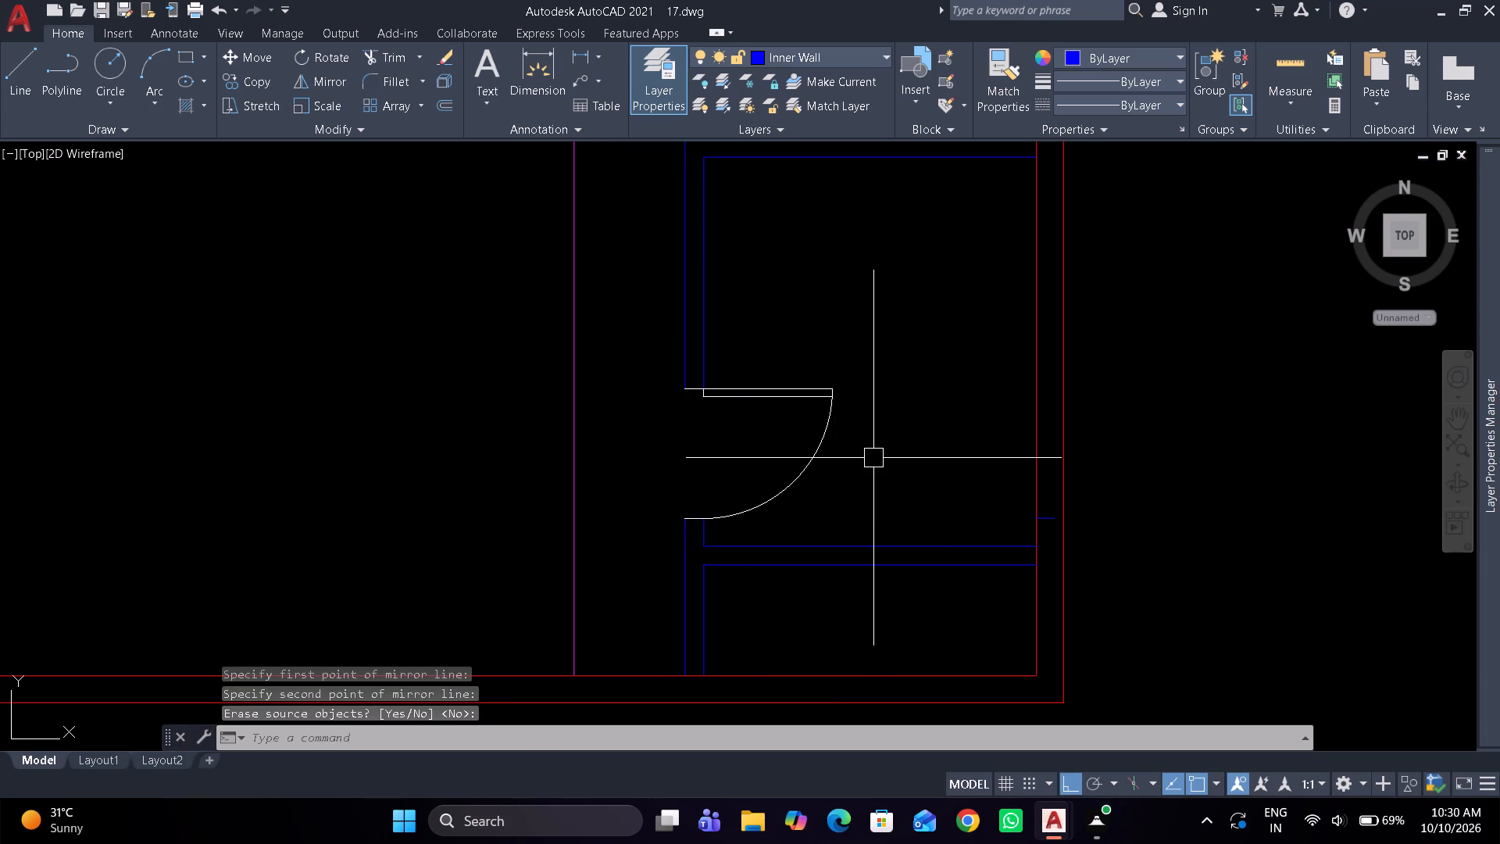
Extend the mirrored jamb line to the outer face of the outer wall.
{"action": "type", "text": "ex"}
{"action": "key", "text": "space"}
{"action": "scroll", "coordinate": [1048, 553], "scroll_direction": "up", "scroll_amount": 2}
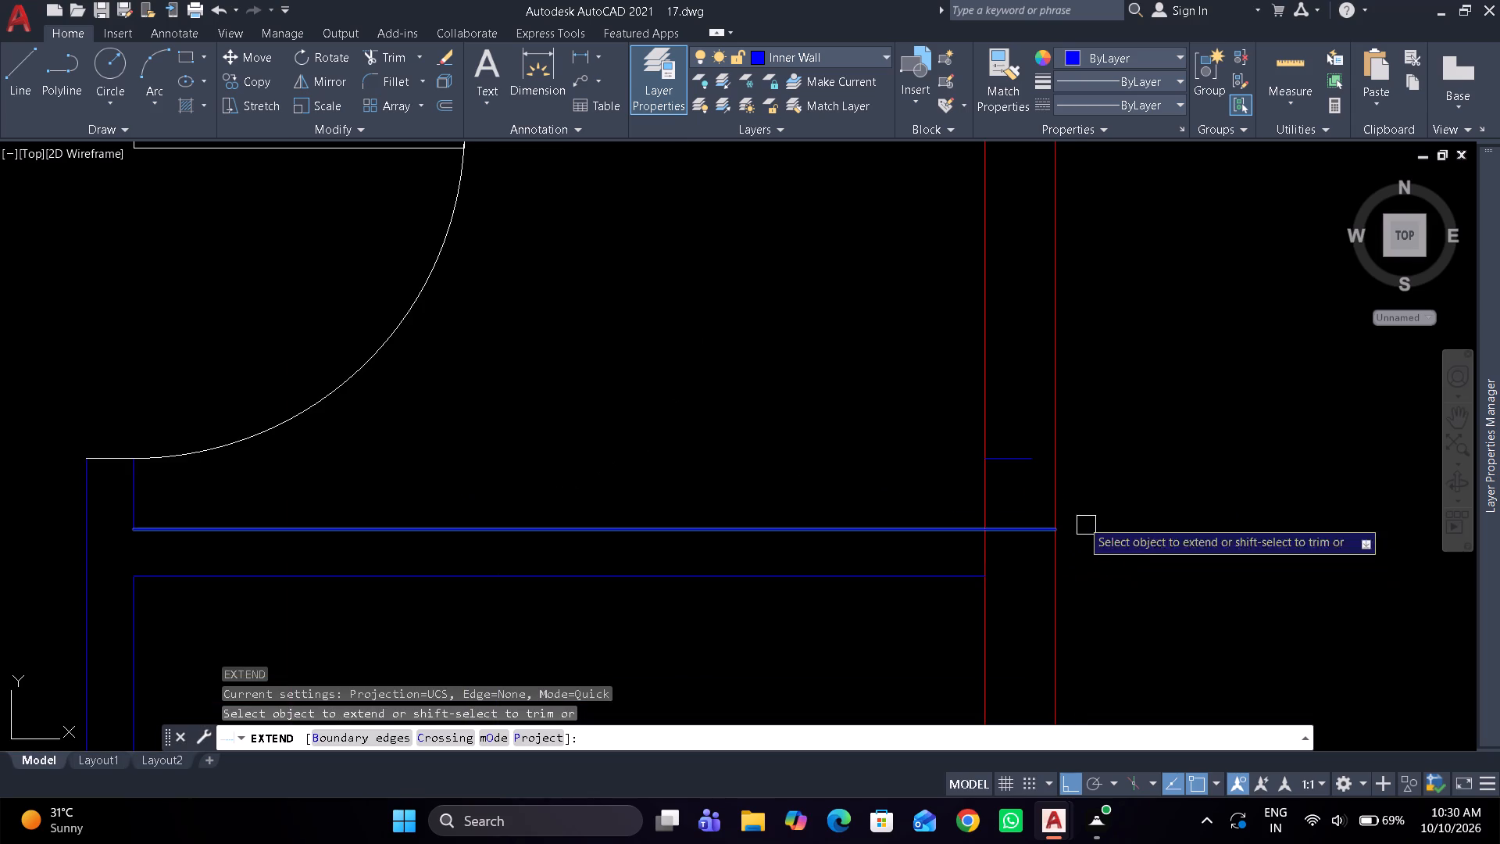
{"action": "left_click", "coordinate": [1027, 467]}
{"action": "key", "text": "space"}
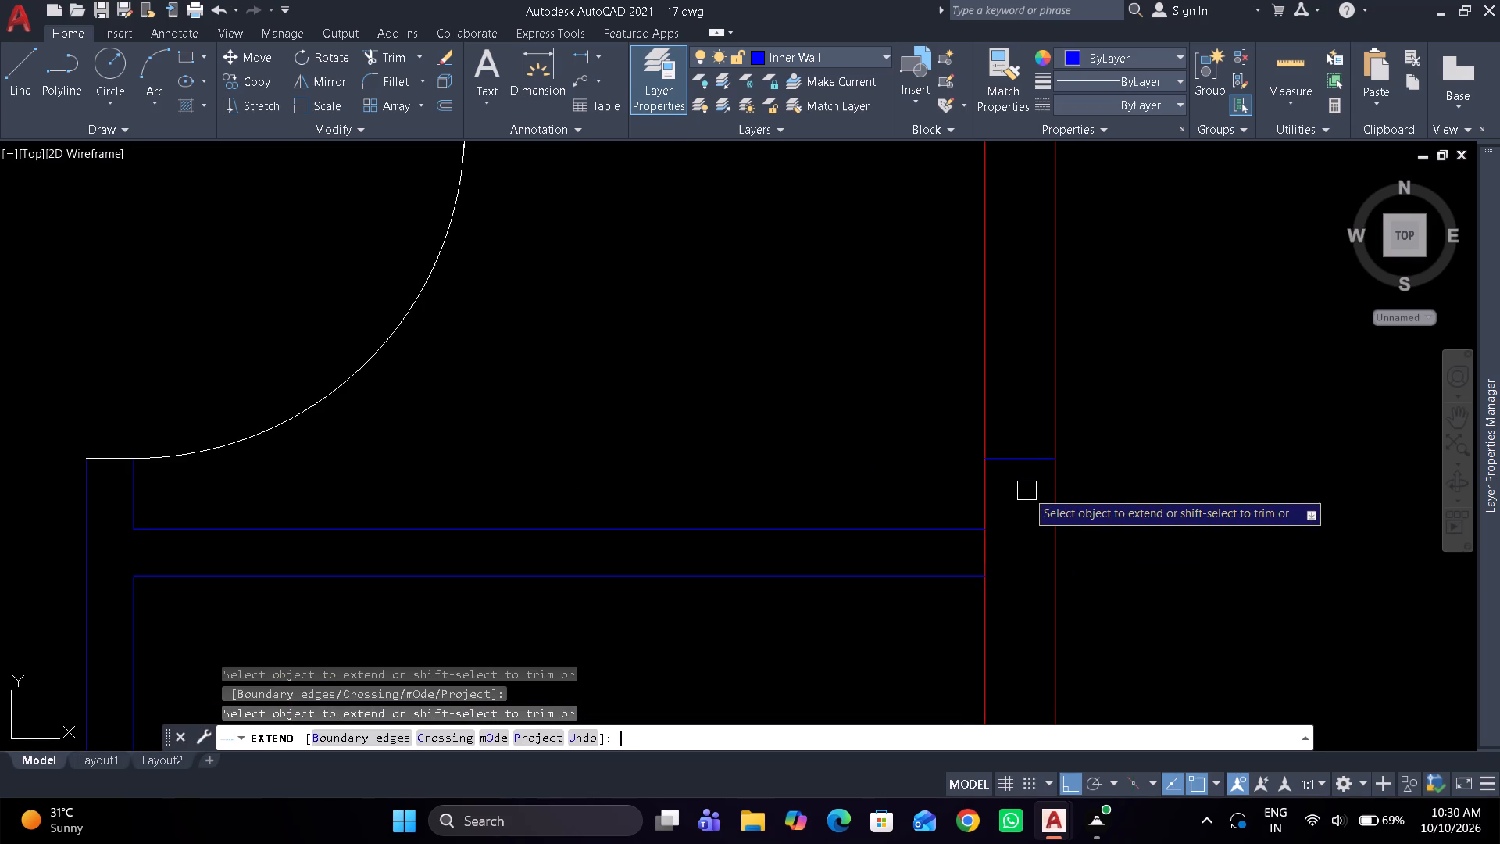
Assign the extended jamb line in the outer wall to the Outer Wall layer.
{"action": "left_click_drag", "start_coordinate": [1024, 478], "coordinate": [1020, 467]}
{"action": "left_click", "coordinate": [1009, 436]}
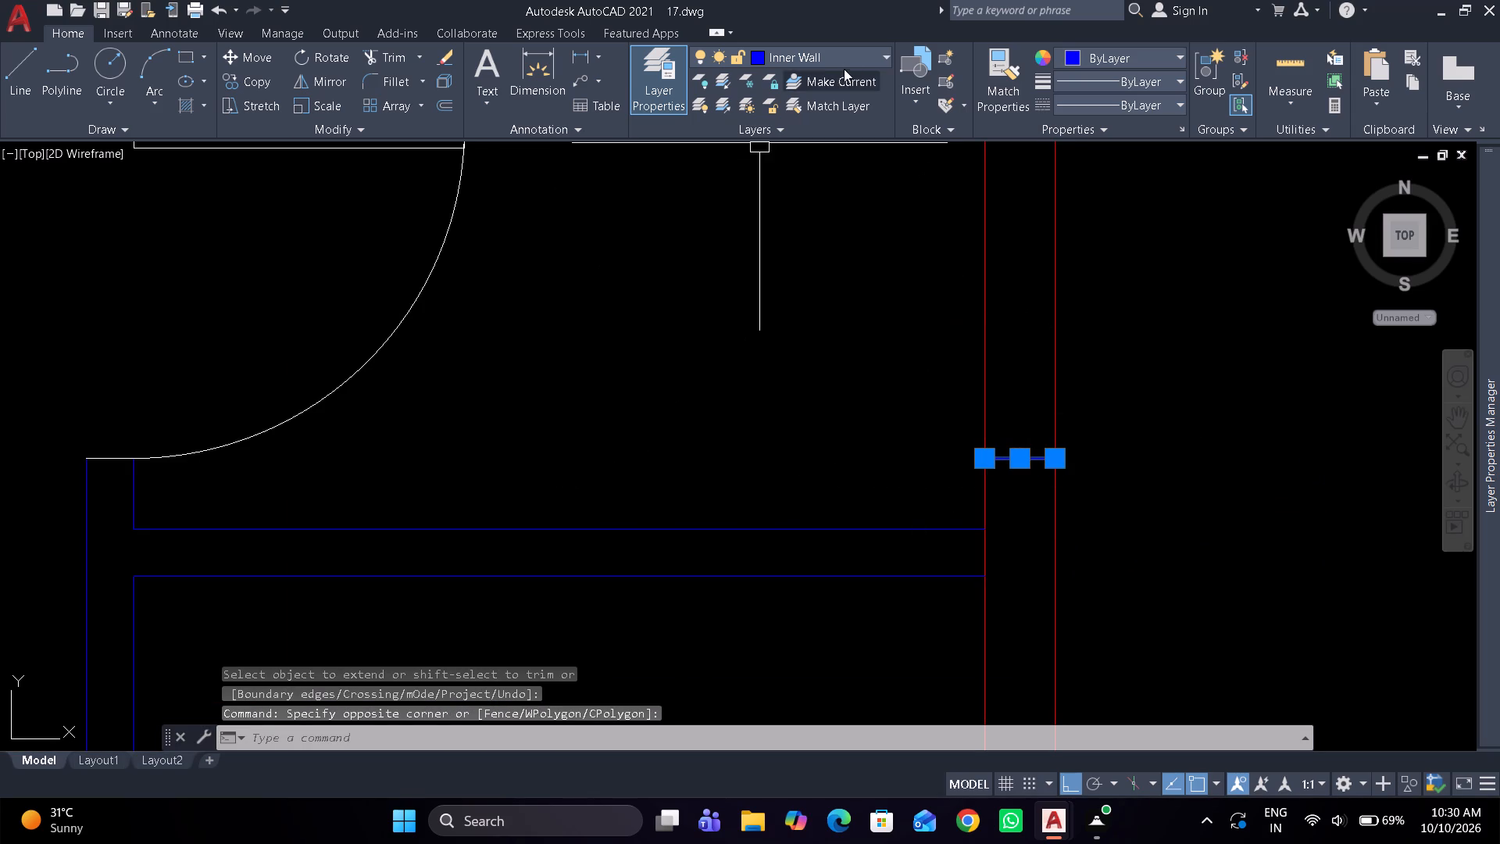
{"action": "left_click", "coordinate": [862, 55]}
{"action": "left_click", "coordinate": [826, 193]}
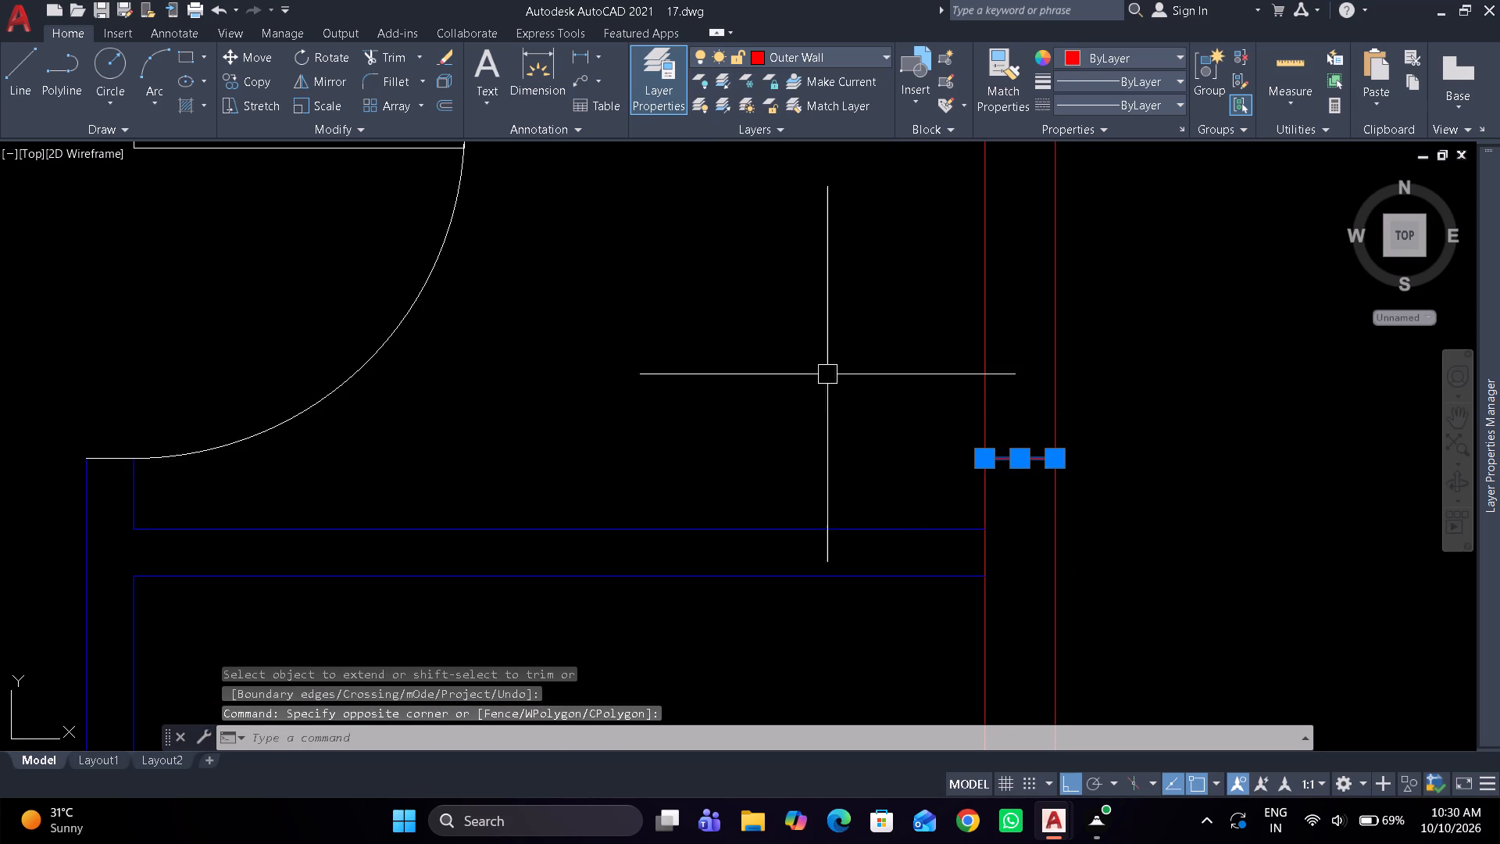
{"action": "key", "text": "Escape"}
Offset the outer wall's jamb line 3' upward to mark the other side of the opening.
{"action": "type", "text": "o"}
{"action": "key", "text": "space"}
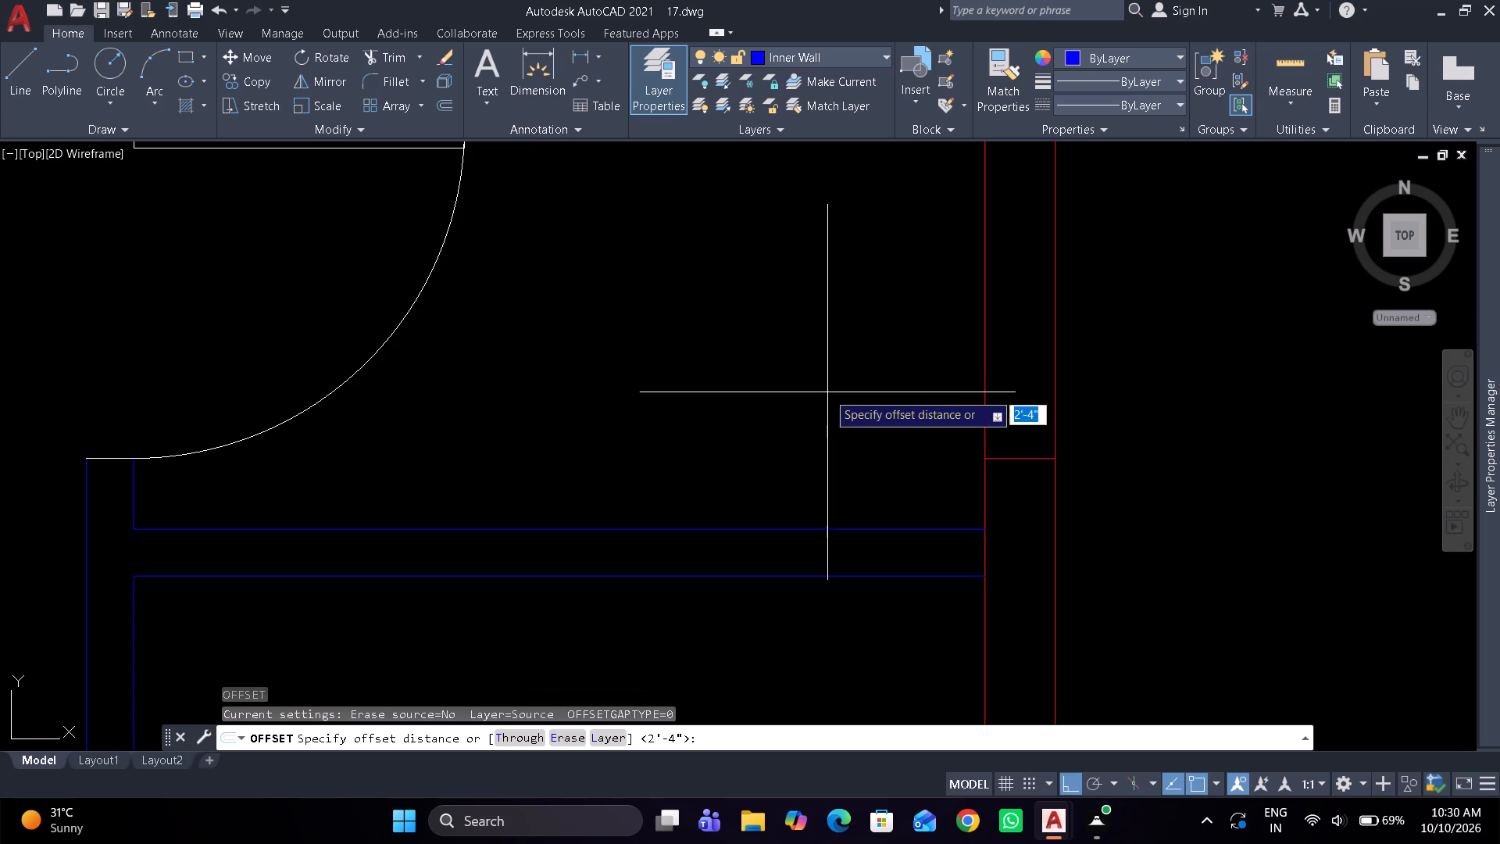
{"action": "type", "text": "3'"}
{"action": "key", "text": "Return"}
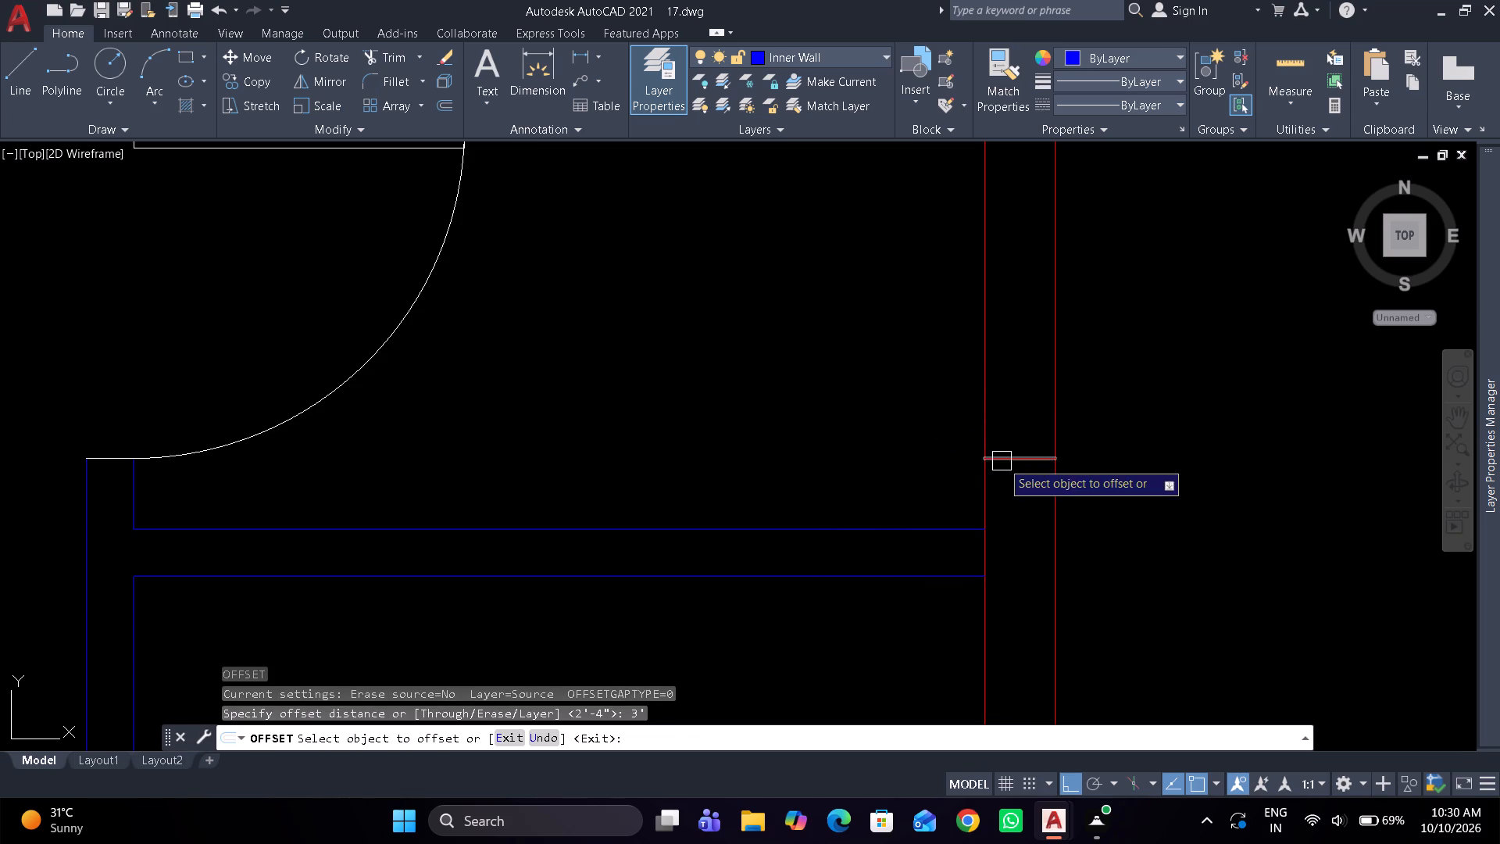
{"action": "left_click_drag", "start_coordinate": [1002, 461], "coordinate": [1007, 454]}
{"action": "scroll", "coordinate": [1008, 435], "scroll_direction": "down", "scroll_amount": 3}
{"action": "left_click", "coordinate": [1098, 324]}
{"action": "key", "text": "space"}
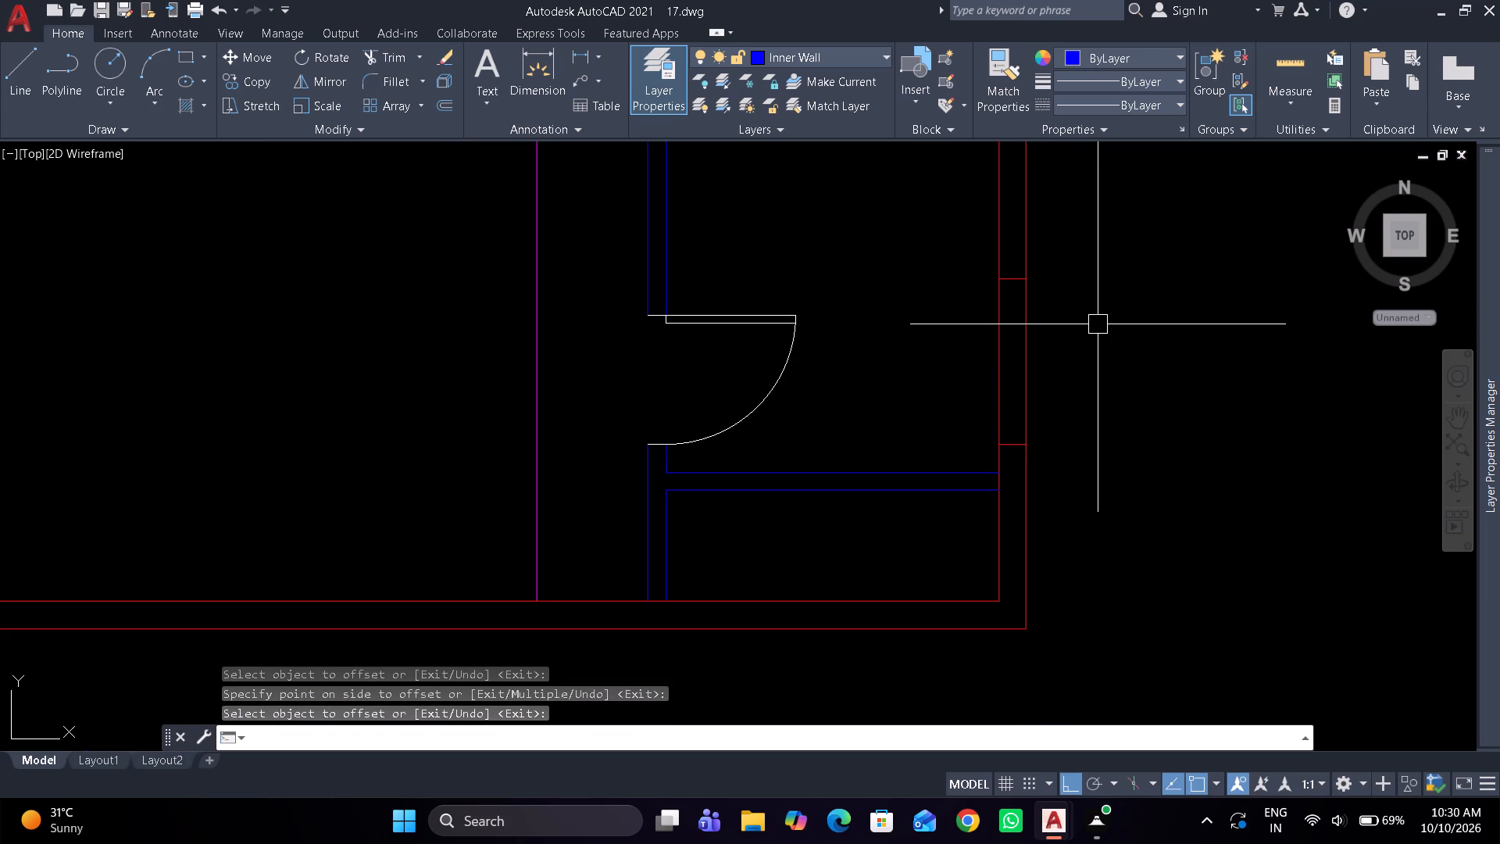
Trim both outer wall lines between the two jamb lines to open a doorway.
{"action": "type", "text": "tr"}
{"action": "key", "text": "space"}
{"action": "left_click_drag", "start_coordinate": [1052, 344], "coordinate": [955, 356]}
{"action": "key", "text": "space"}
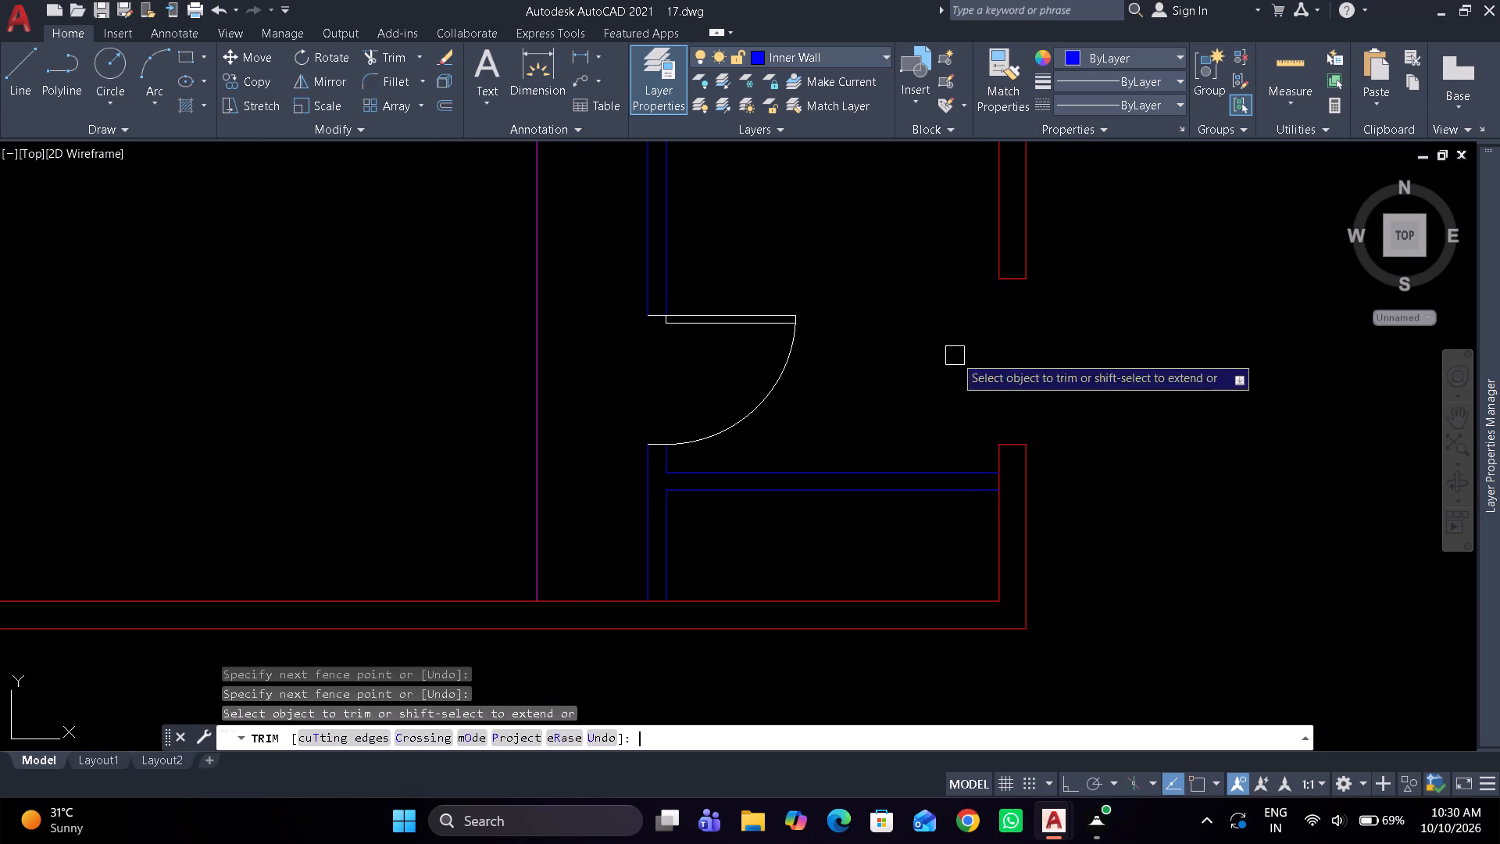
Make a copy of the door above the top small right-hand room, rotated 90° clockwise.
{"action": "scroll", "coordinate": [883, 315], "scroll_direction": "down", "scroll_amount": 2}
{"action": "middle_click_drag", "start_coordinate": [883, 316], "coordinate": [920, 548]}
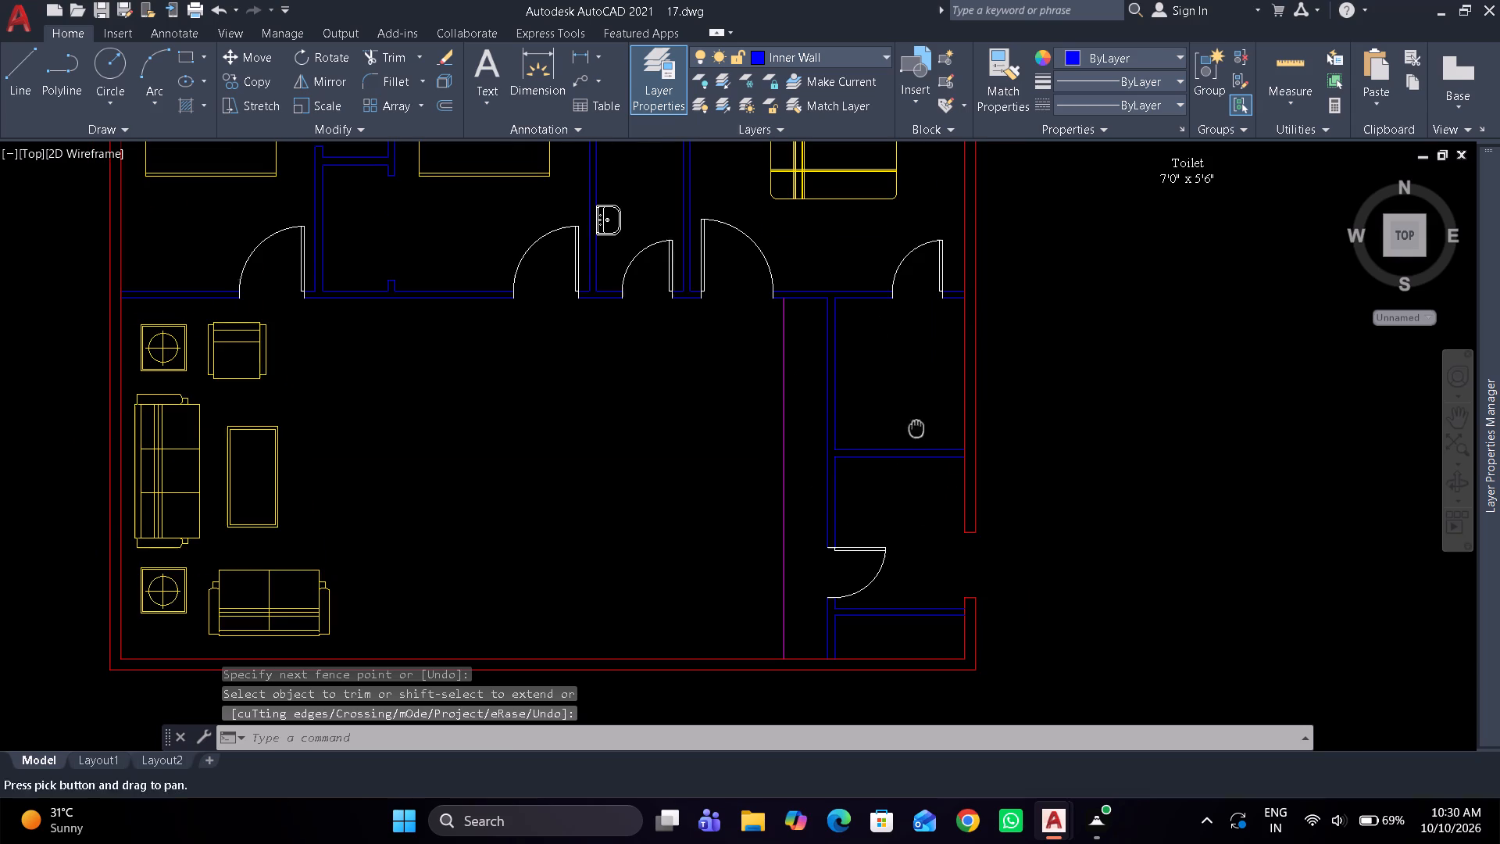
{"action": "left_click", "coordinate": [930, 246]}
{"action": "type", "text": "ro"}
{"action": "key", "text": "space"}
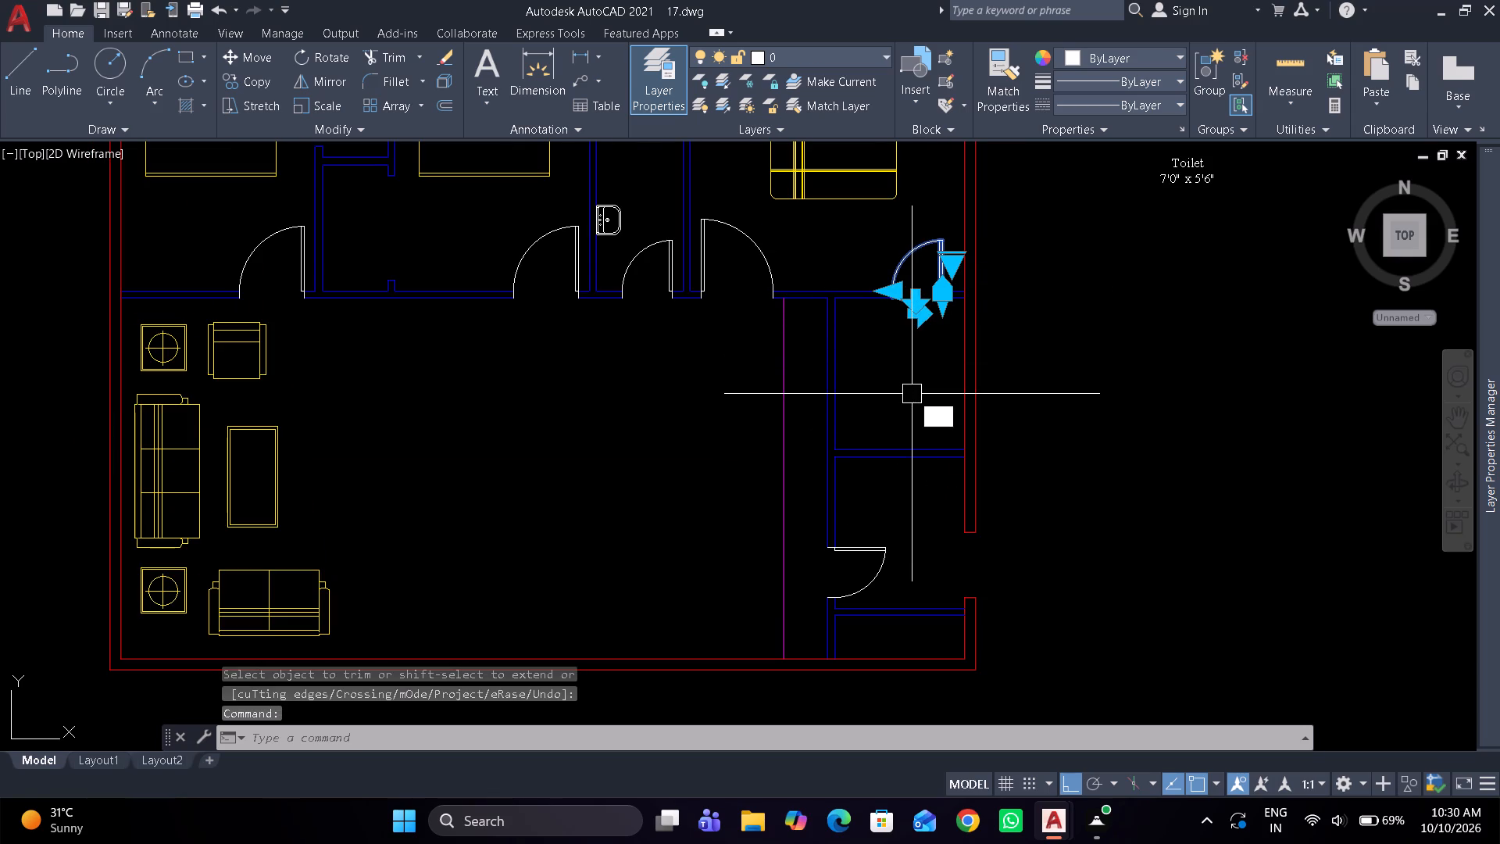
{"action": "scroll", "coordinate": [911, 356], "scroll_direction": "up", "scroll_amount": 2}
{"action": "scroll", "coordinate": [909, 282], "scroll_direction": "up", "scroll_amount": 1}
{"action": "middle_click_drag", "start_coordinate": [909, 307], "coordinate": [917, 452]}
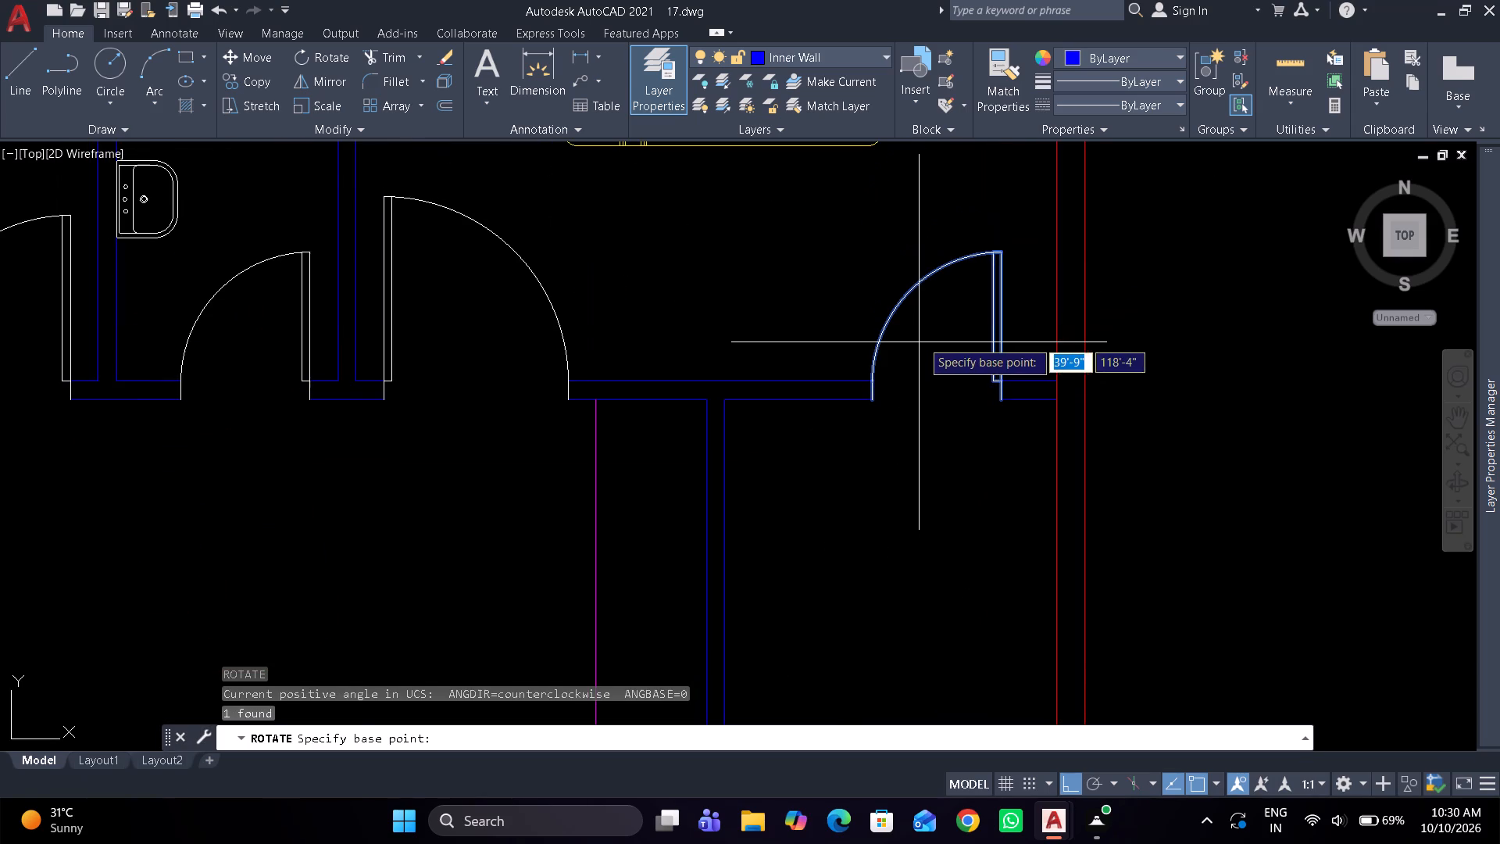
{"action": "left_click", "coordinate": [924, 338]}
{"action": "type", "text": "c"}
{"action": "key", "text": "space"}
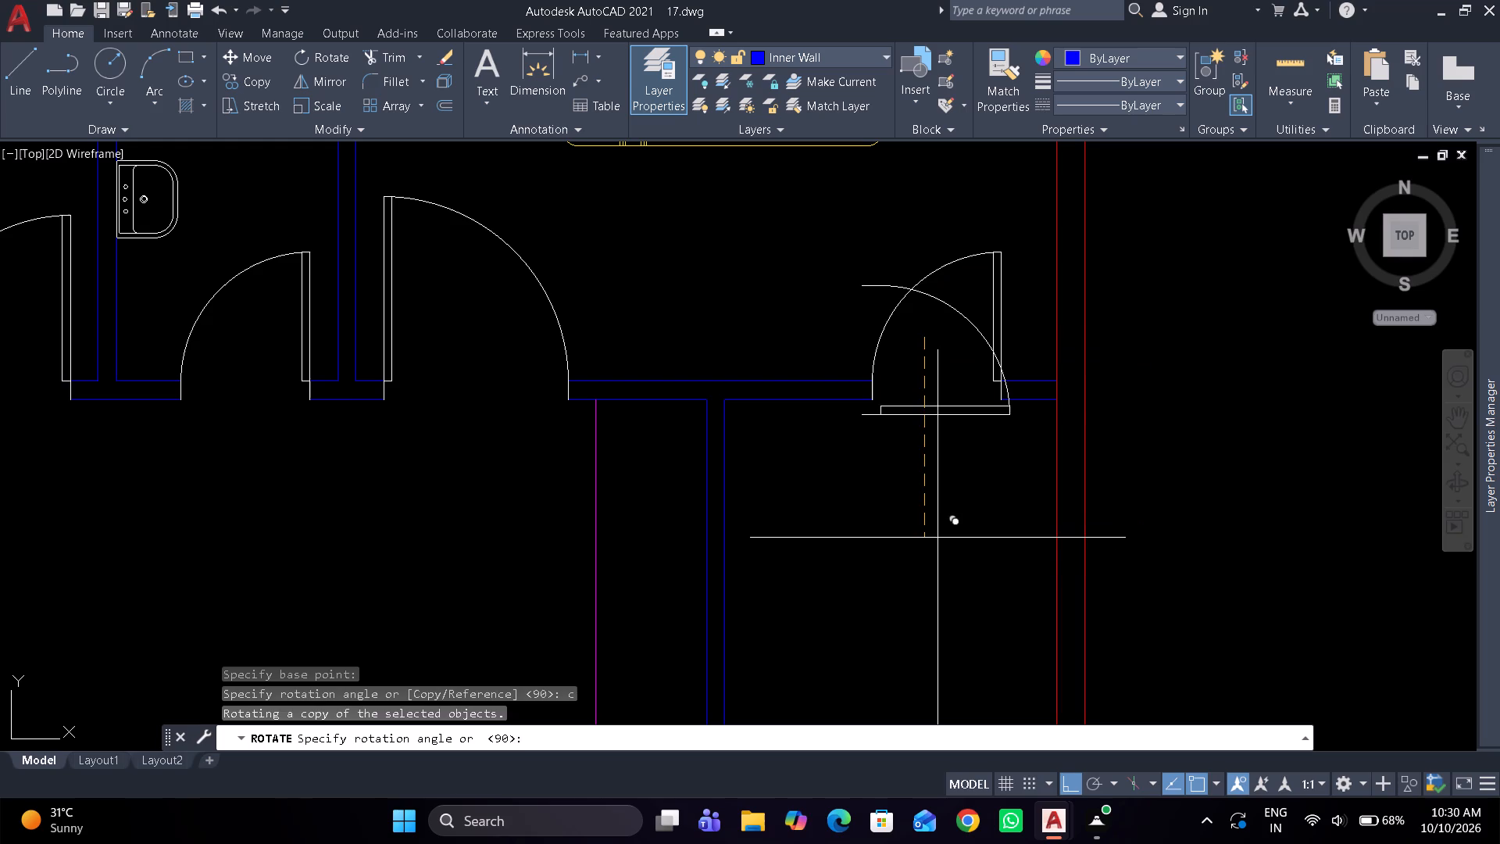
{"action": "left_click", "coordinate": [937, 538]}
Move the rotated door copy onto the lower jamb of the opening in the right-hand outer wall.
{"action": "left_click", "coordinate": [939, 422]}
{"action": "type", "text": "m"}
{"action": "key", "text": "space"}
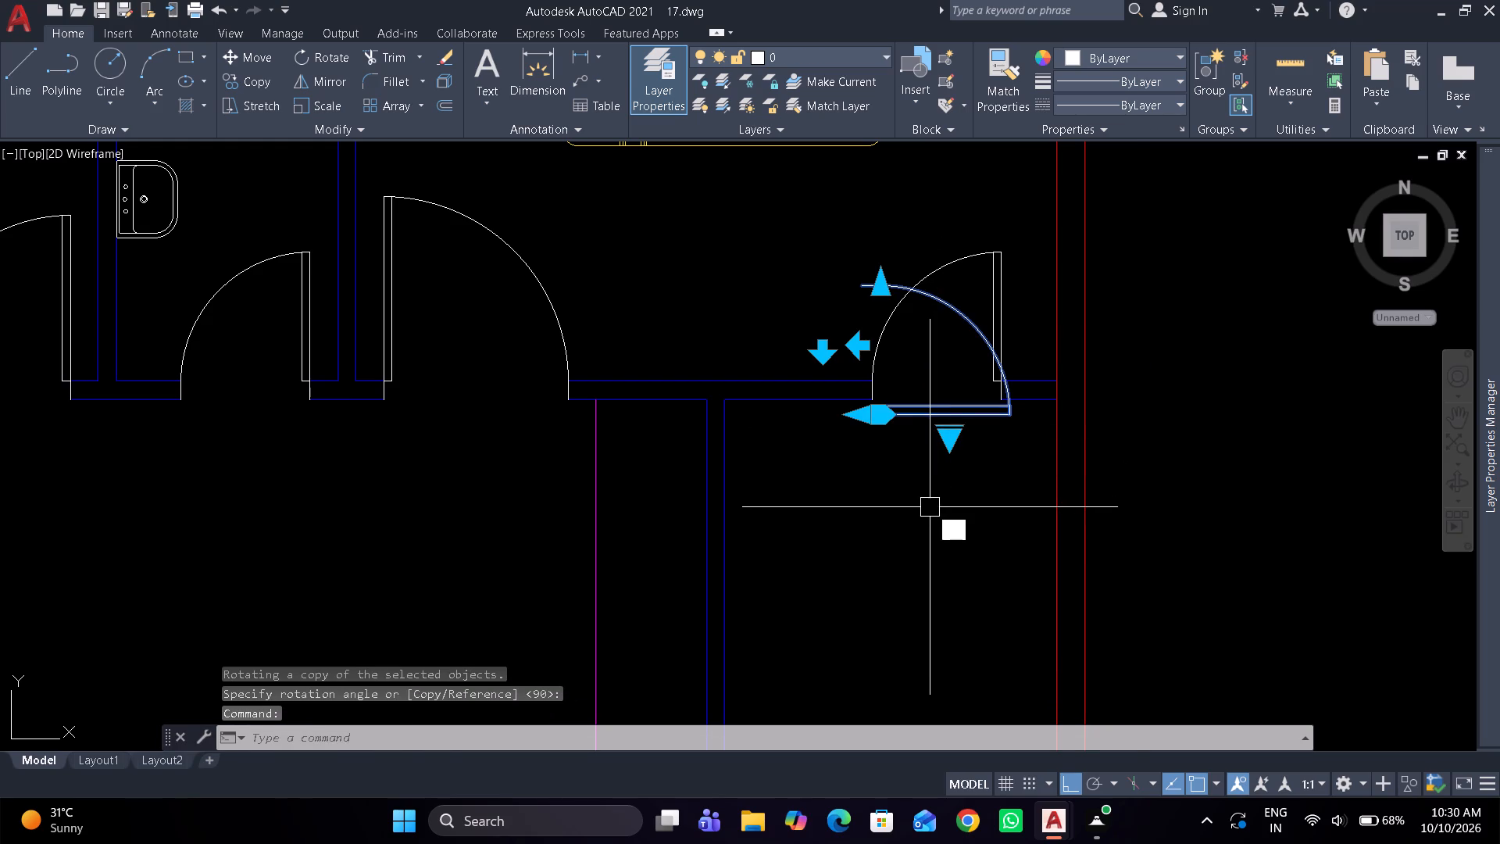
{"action": "scroll", "coordinate": [925, 499], "scroll_direction": "up", "scroll_amount": 2}
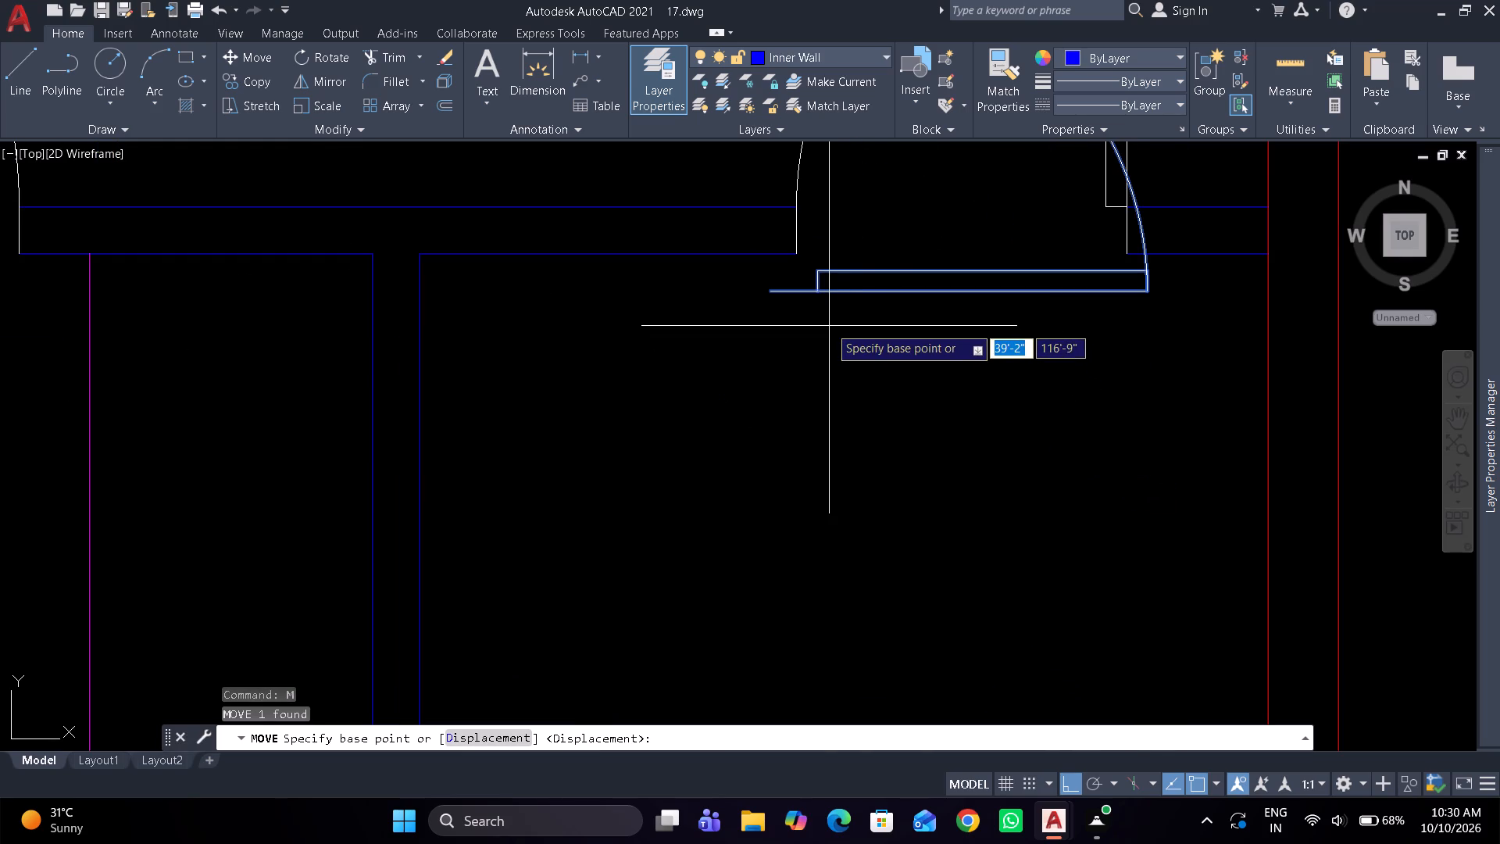
{"action": "left_click", "coordinate": [823, 298]}
{"action": "scroll", "coordinate": [823, 298], "scroll_direction": "down", "scroll_amount": 4}
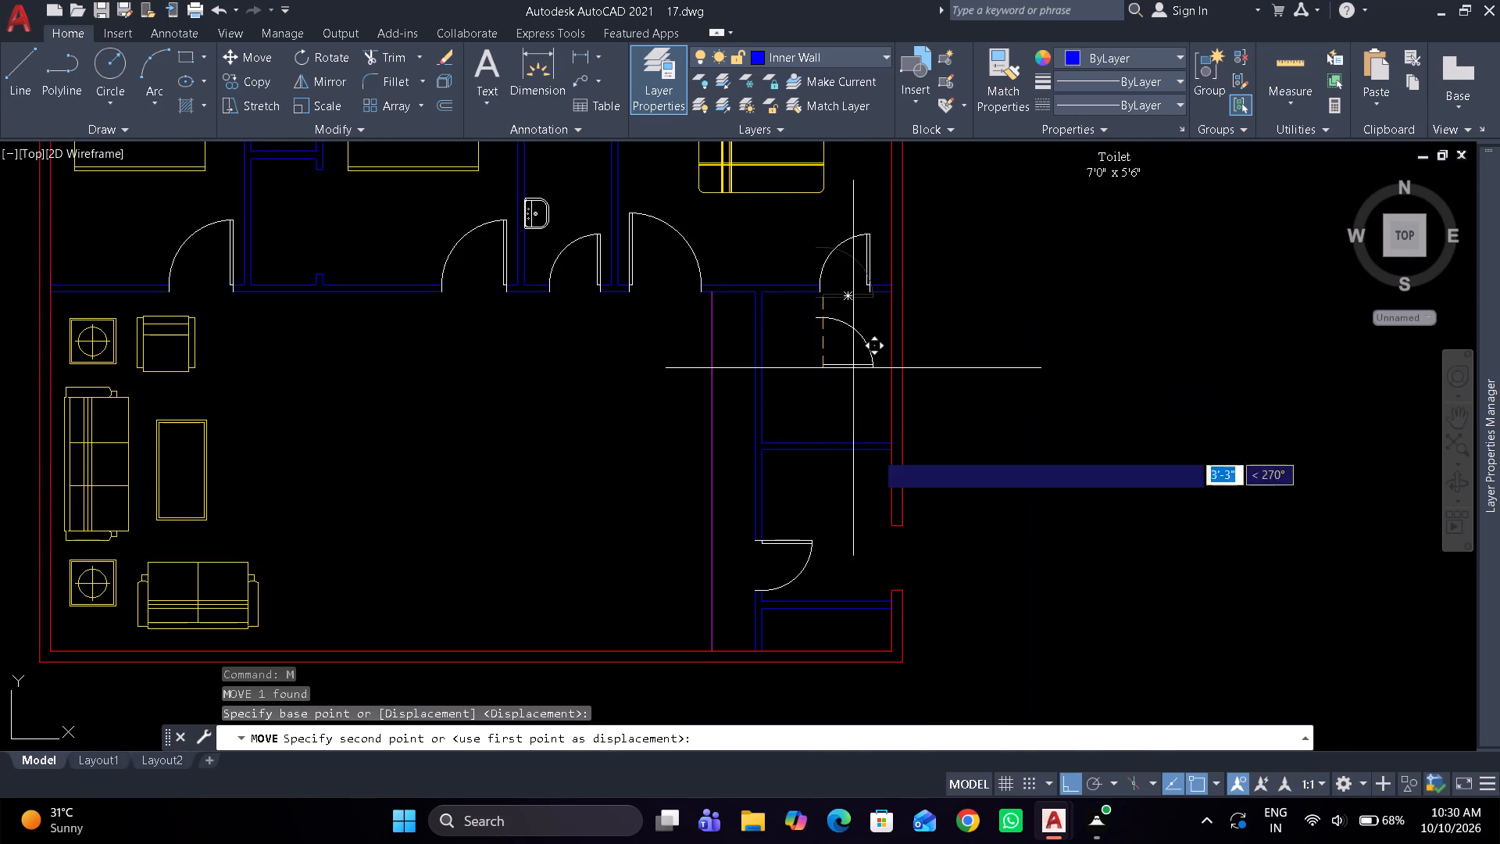
{"action": "scroll", "coordinate": [911, 544], "scroll_direction": "up", "scroll_amount": 2}
{"action": "left_click", "coordinate": [887, 643]}
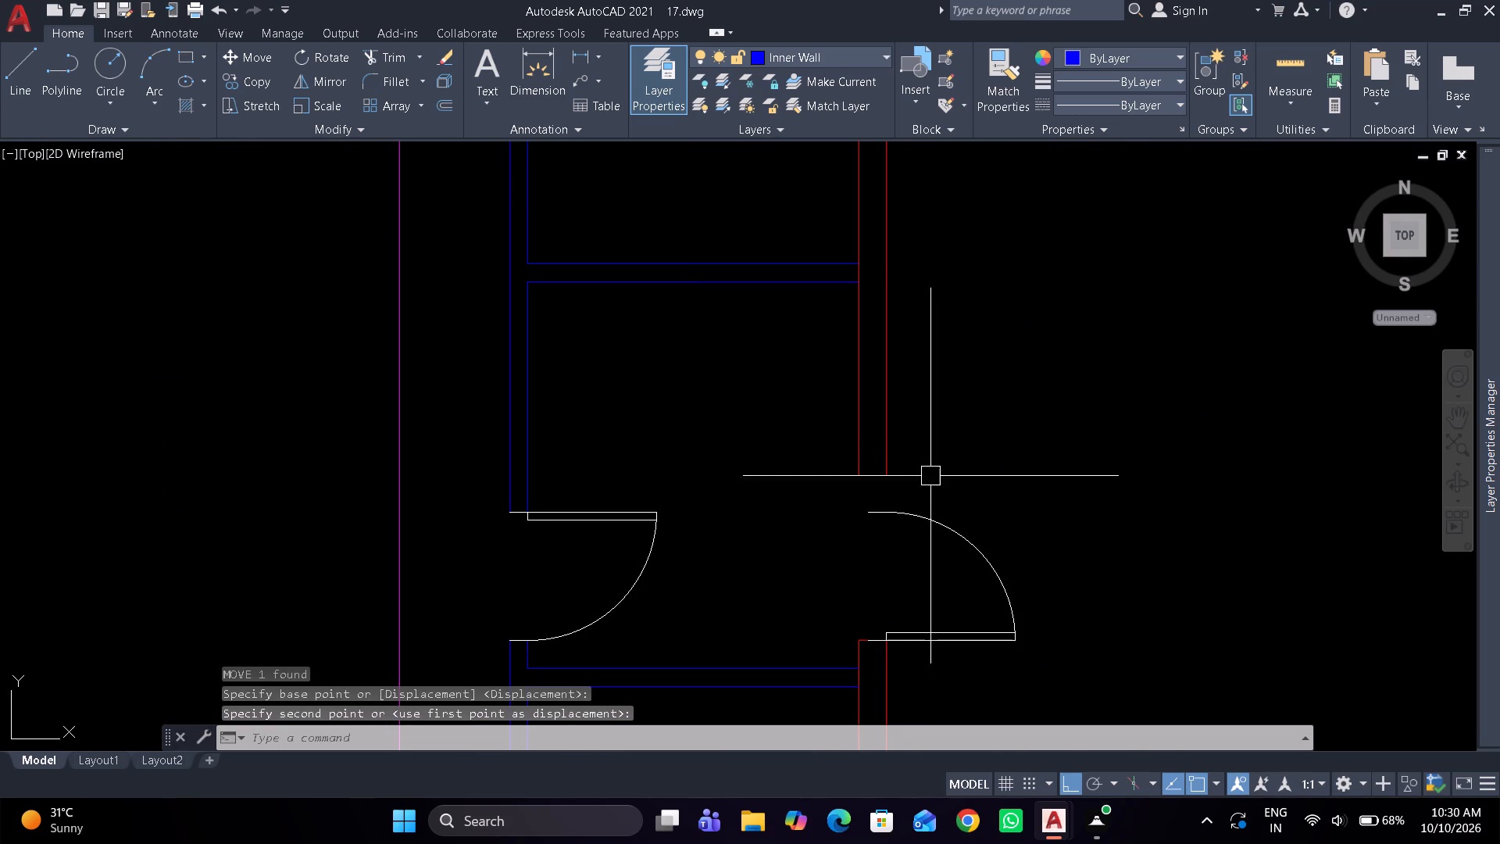
Stretch the outer door block to fit the opening's full width and the outer wall's full thickness.
{"action": "left_click", "coordinate": [921, 524]}
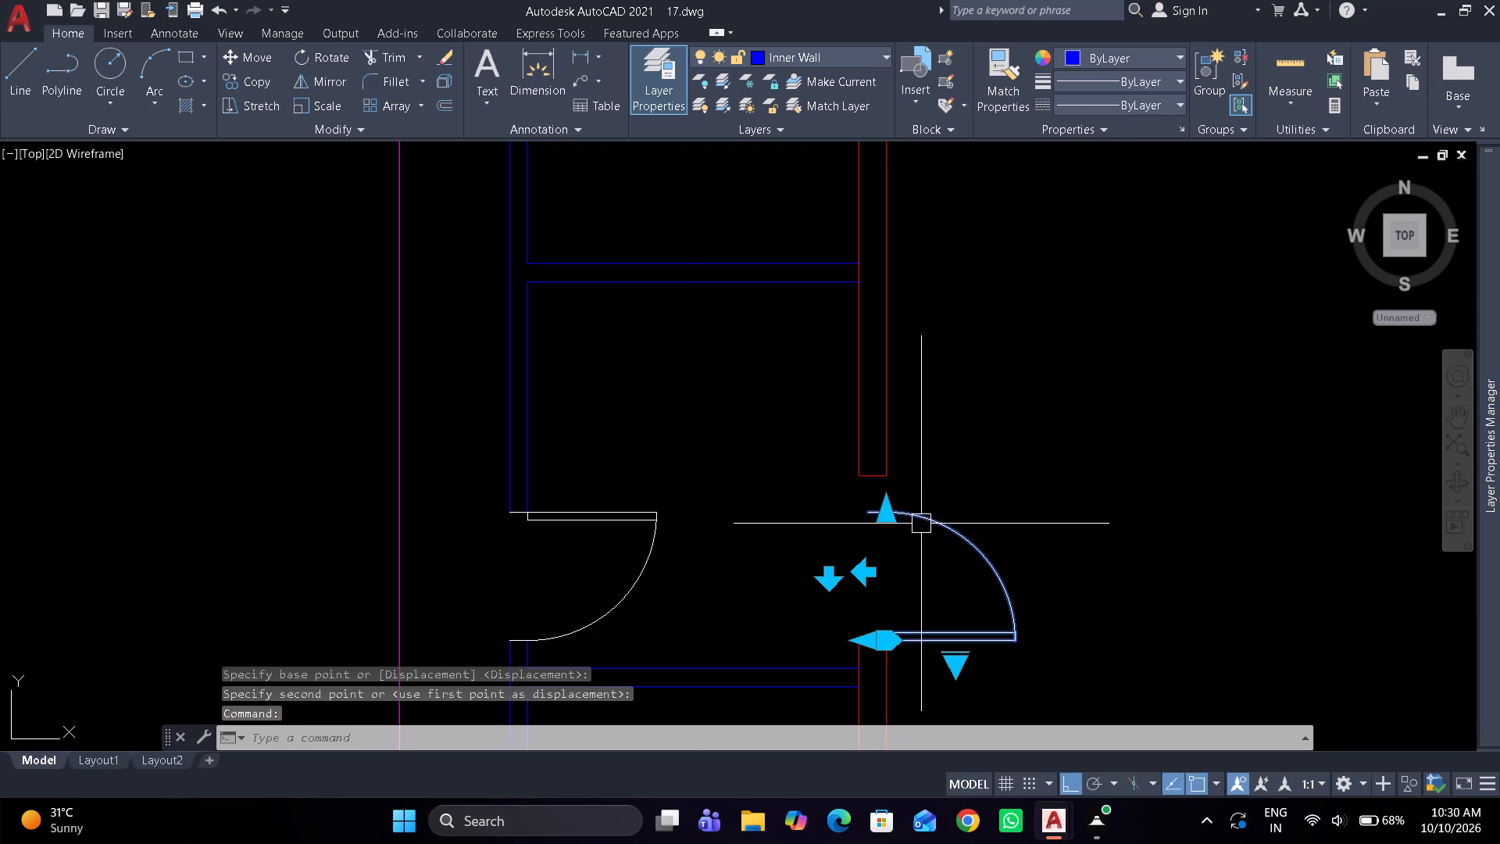
{"action": "left_click", "coordinate": [887, 518]}
{"action": "left_click", "coordinate": [887, 486]}
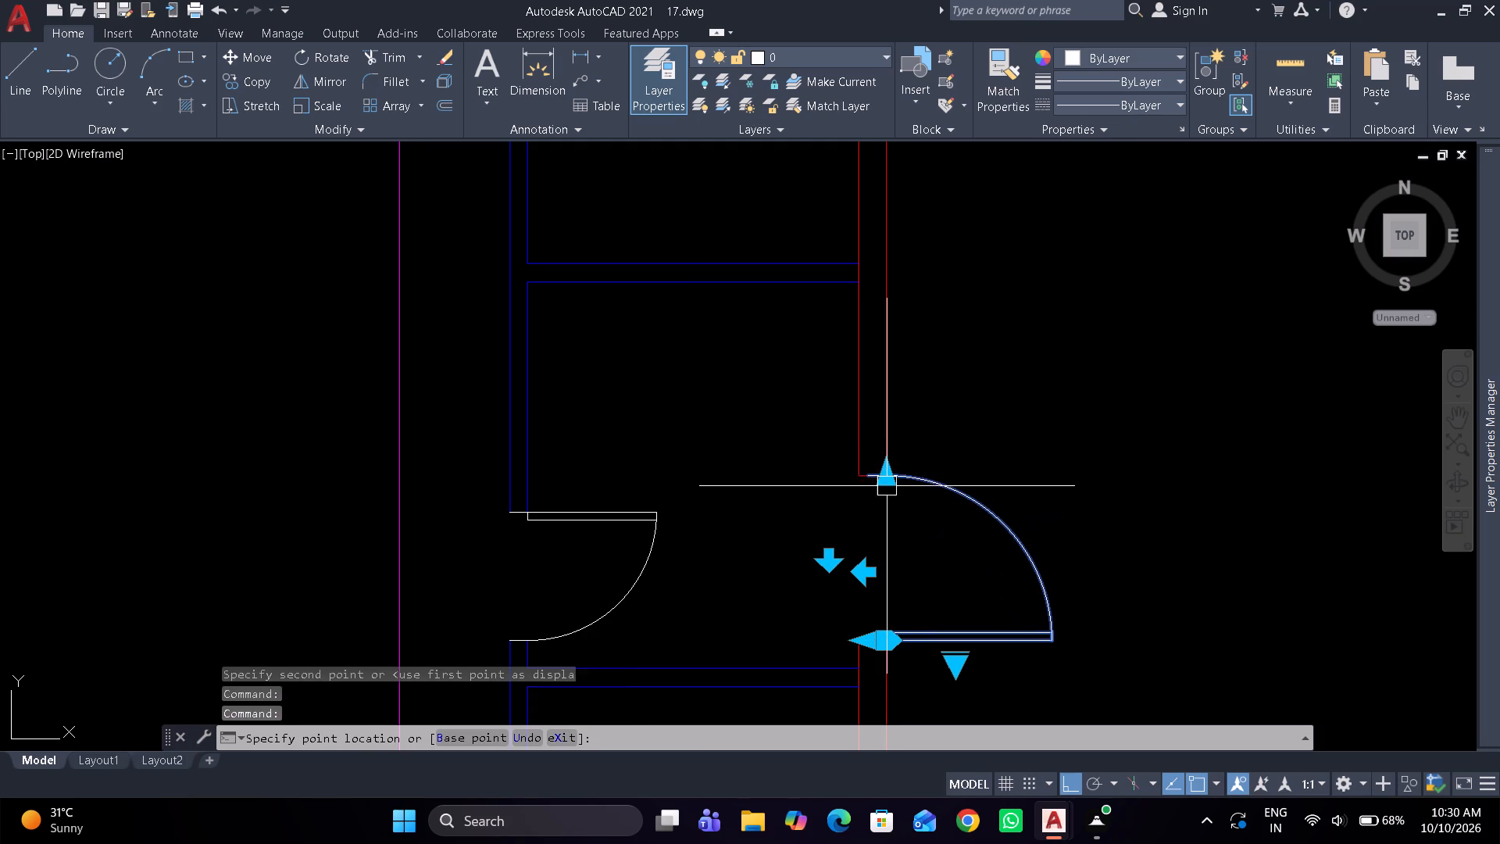
{"action": "scroll", "coordinate": [922, 576], "scroll_direction": "up", "scroll_amount": 2}
{"action": "middle_click_drag", "start_coordinate": [890, 520], "coordinate": [929, 354]}
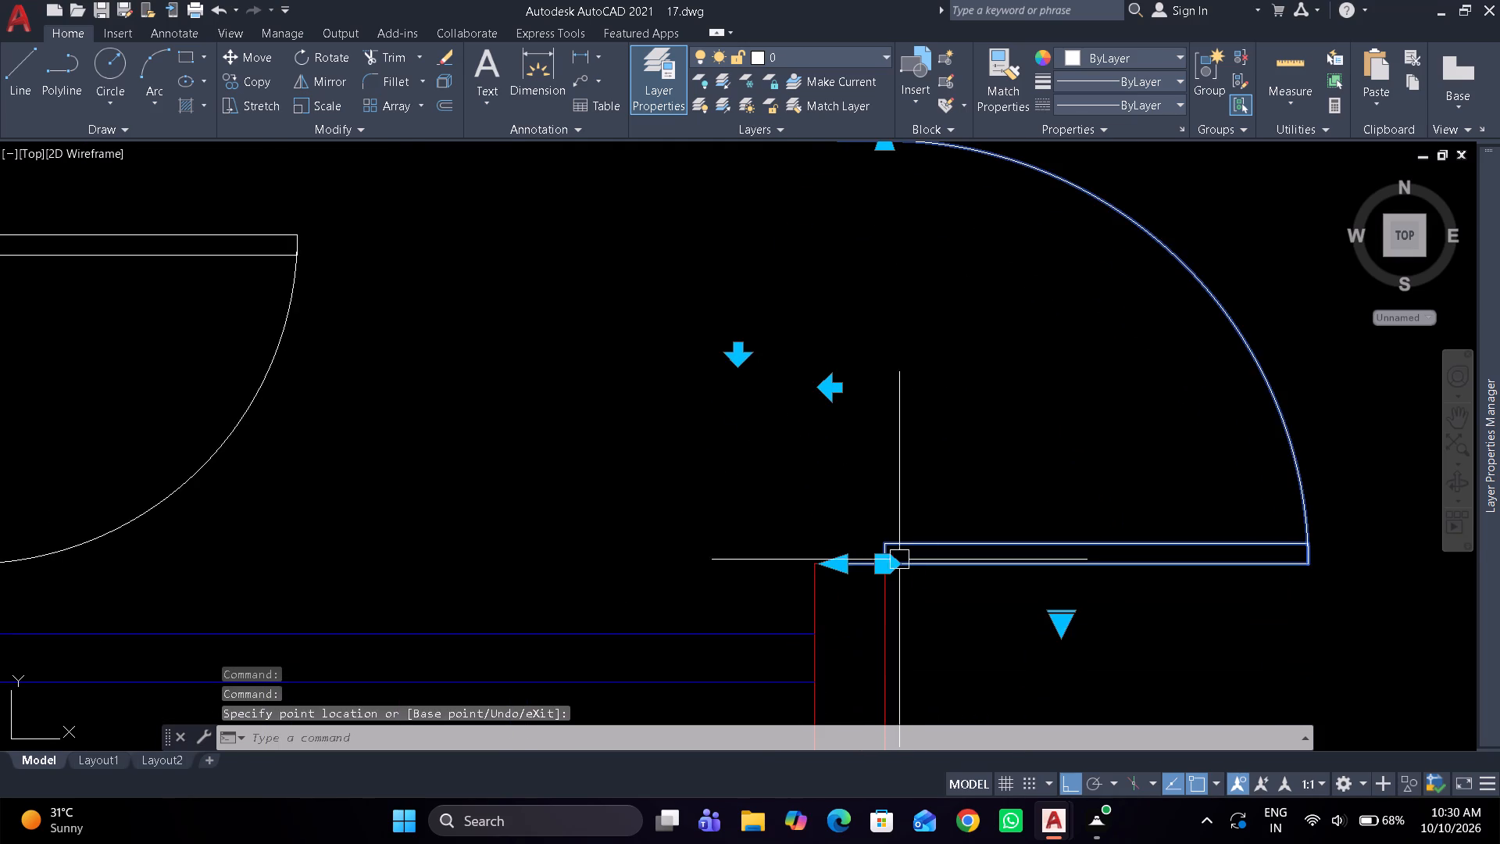
{"action": "scroll", "coordinate": [889, 592], "scroll_direction": "up", "scroll_amount": 1}
{"action": "left_click", "coordinate": [798, 548]}
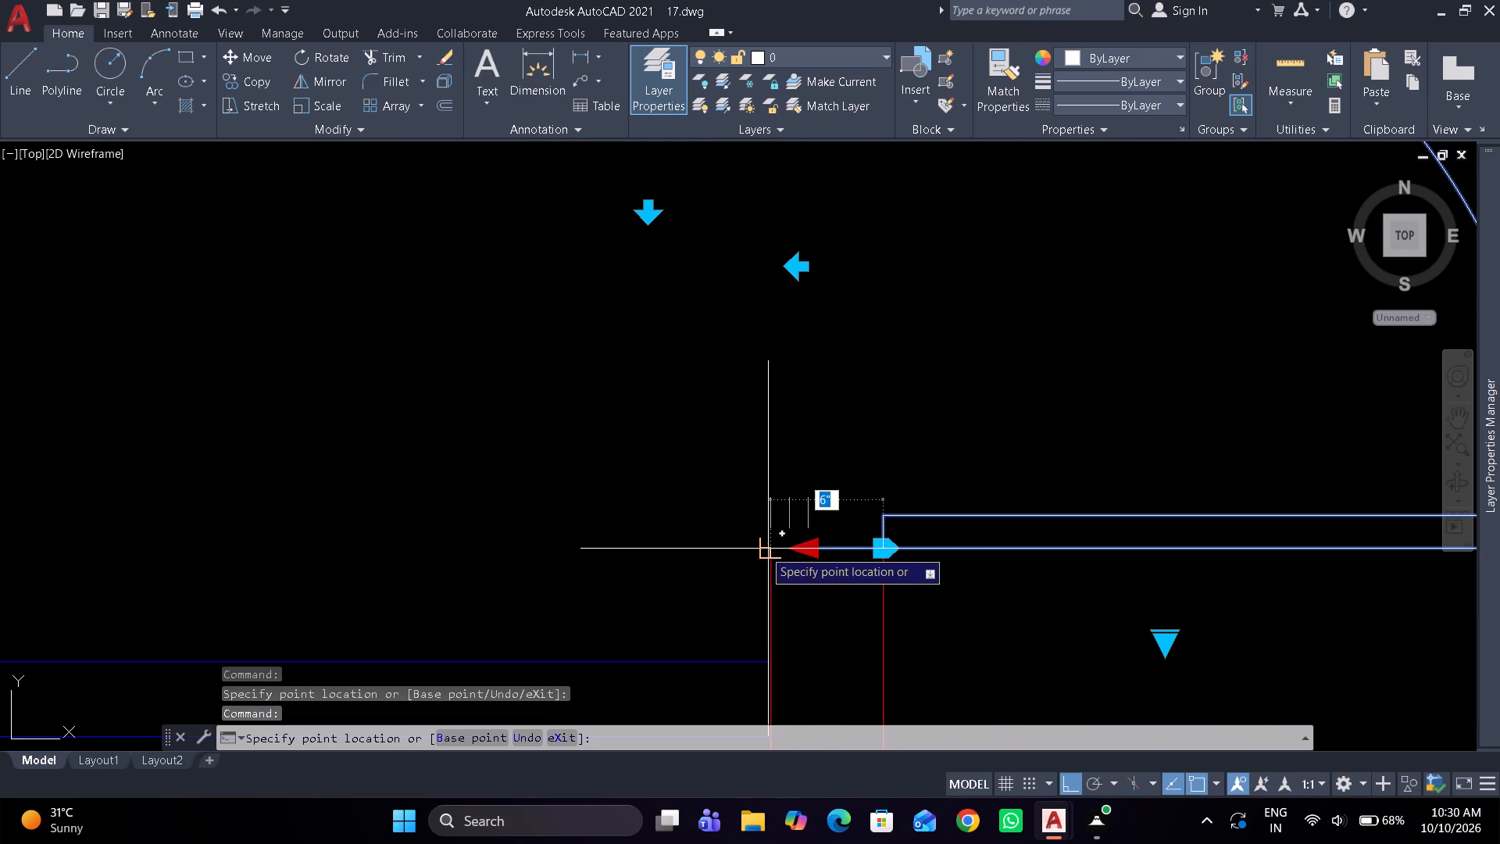
{"action": "left_click", "coordinate": [762, 549]}
{"action": "scroll", "coordinate": [663, 548], "scroll_direction": "down", "scroll_amount": 2}
{"action": "key", "text": "Escape"}
{"action": "scroll", "coordinate": [796, 429], "scroll_direction": "down", "scroll_amount": 1}
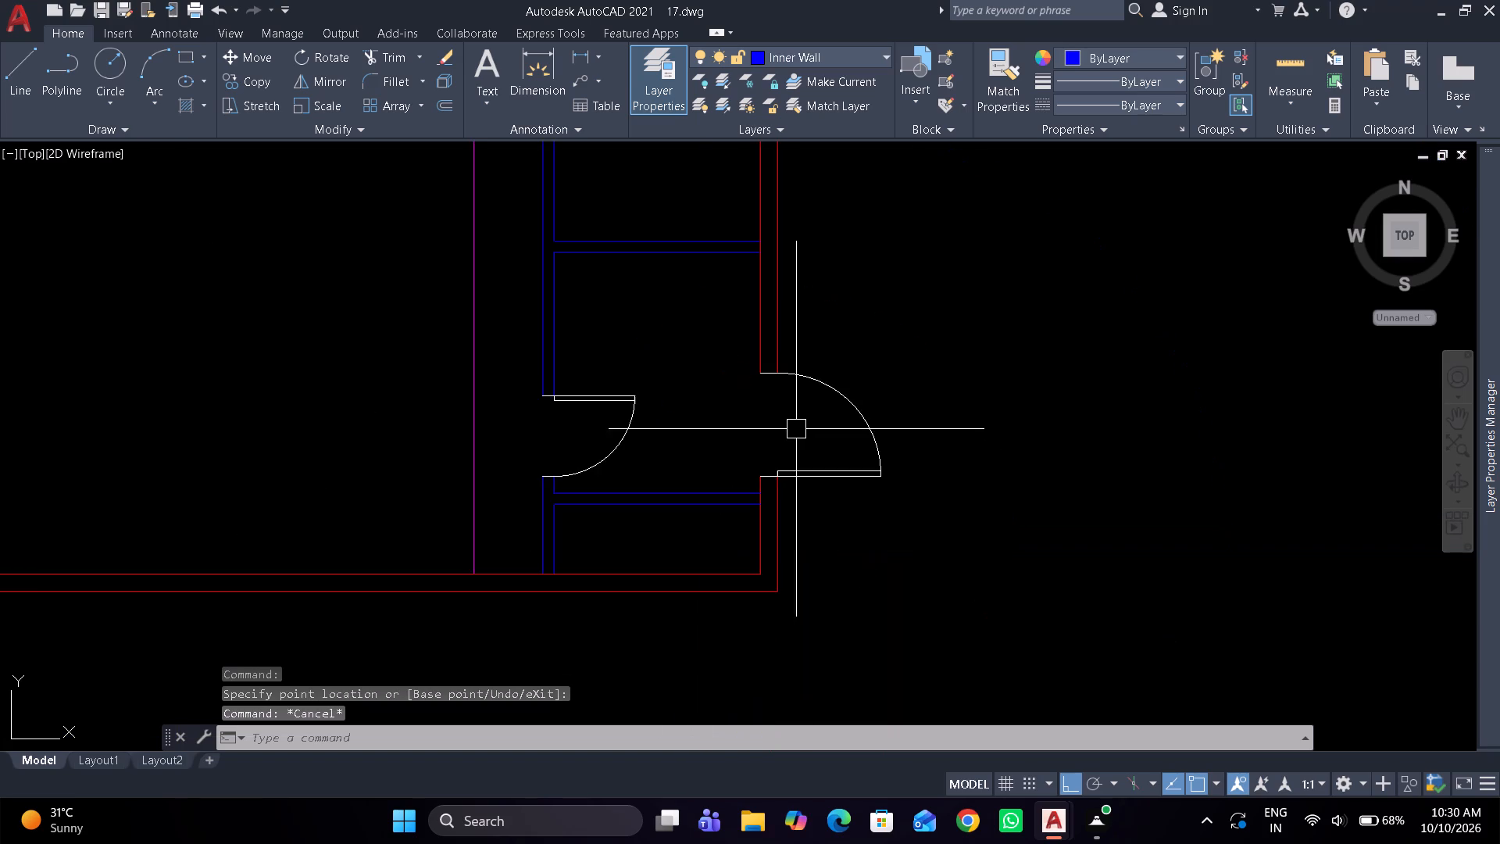
Offset the upper jamb line of the inner wall's door beside the kitchen counter 6" upward.
{"action": "scroll", "coordinate": [796, 429], "scroll_direction": "down", "scroll_amount": 2}
{"action": "middle_click_drag", "start_coordinate": [796, 429], "coordinate": [947, 448]}
{"action": "scroll", "coordinate": [841, 429], "scroll_direction": "down", "scroll_amount": 1}
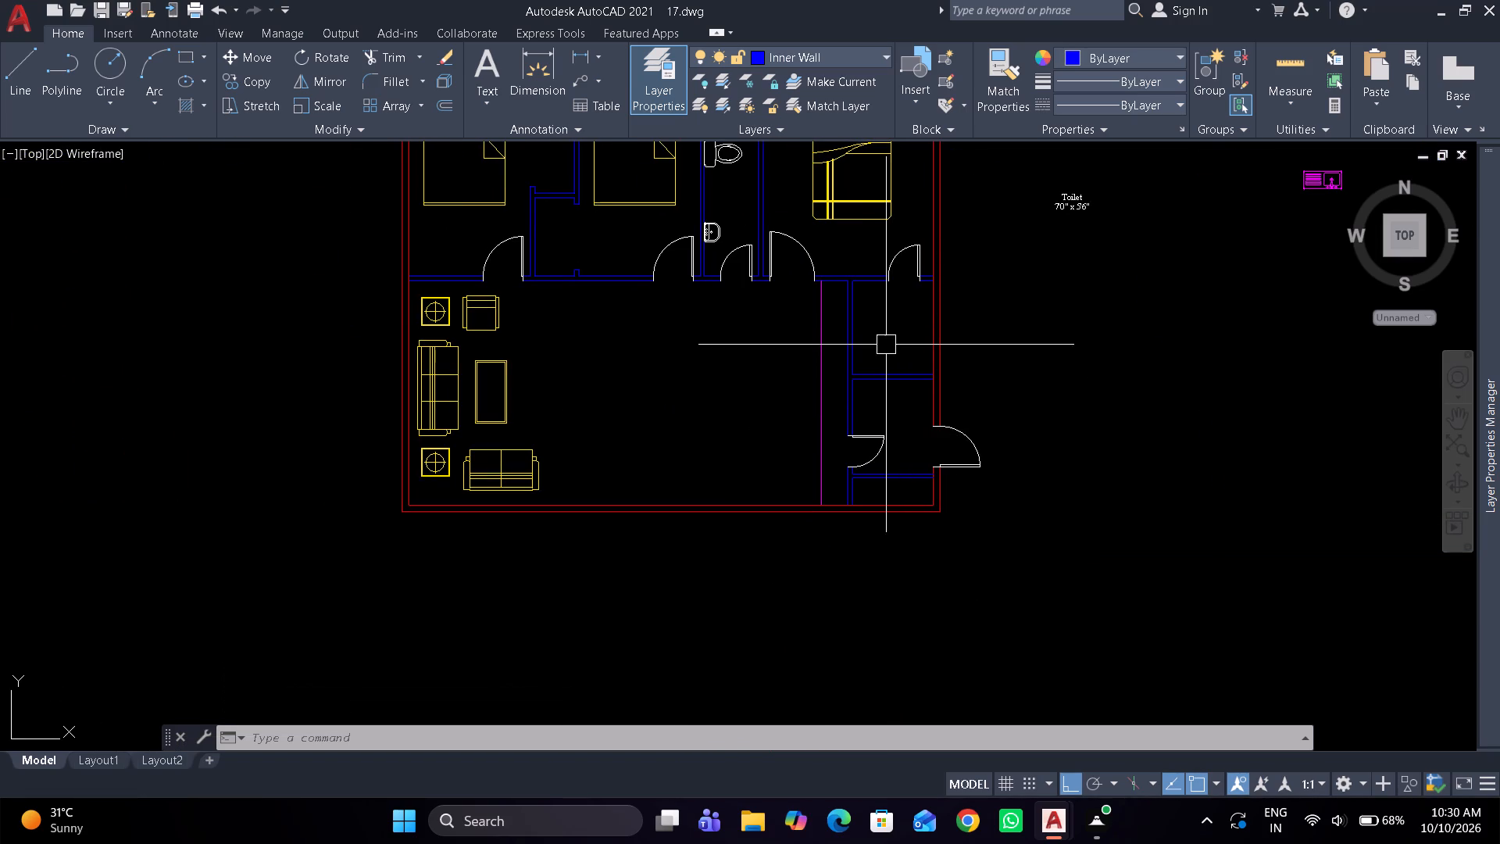
{"action": "middle_click_drag", "start_coordinate": [756, 410], "coordinate": [842, 460]}
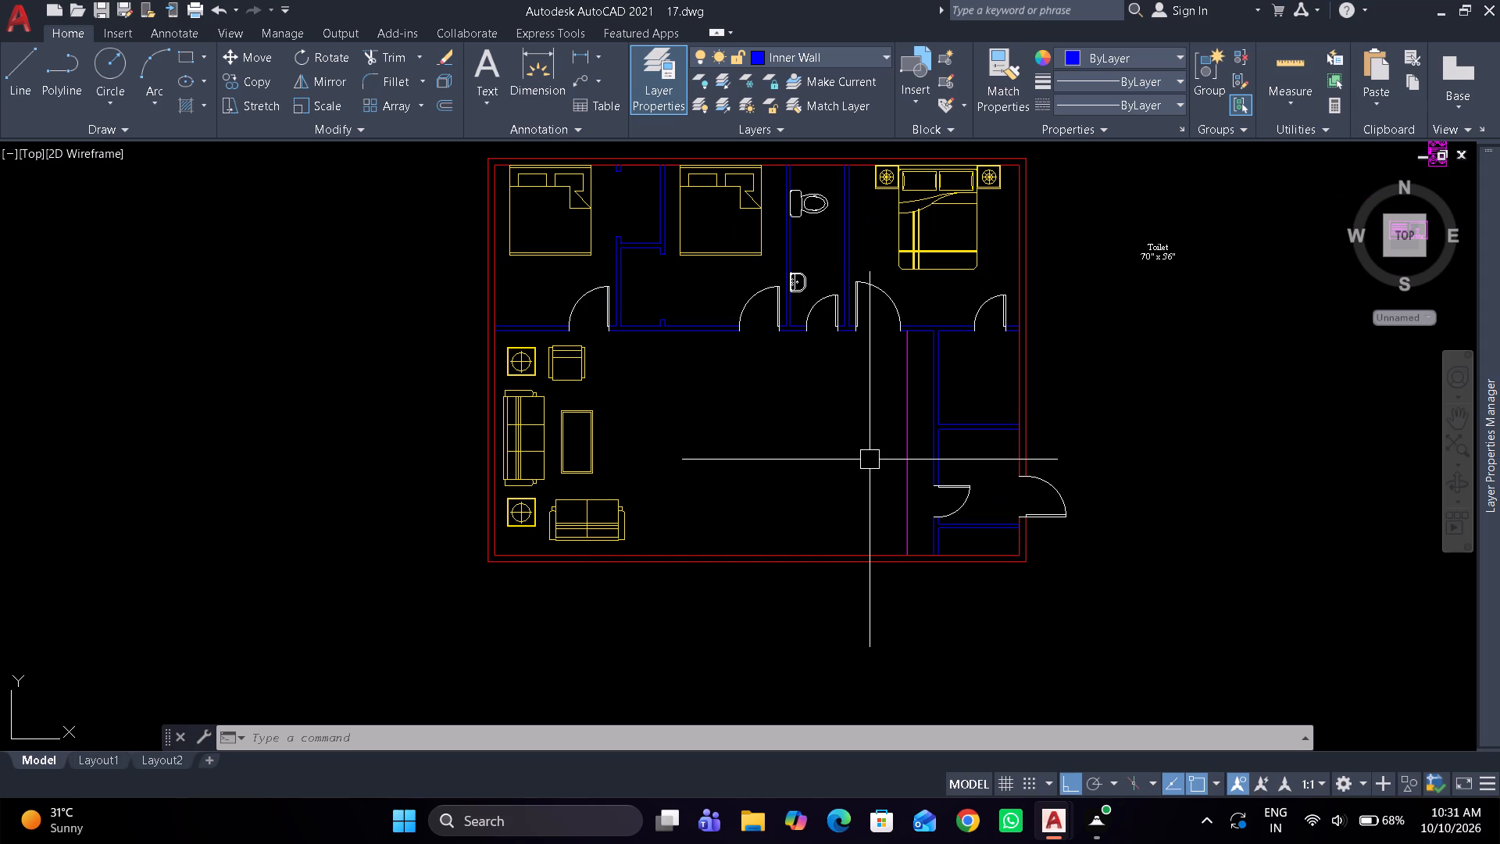
{"action": "scroll", "coordinate": [939, 472], "scroll_direction": "up", "scroll_amount": 3}
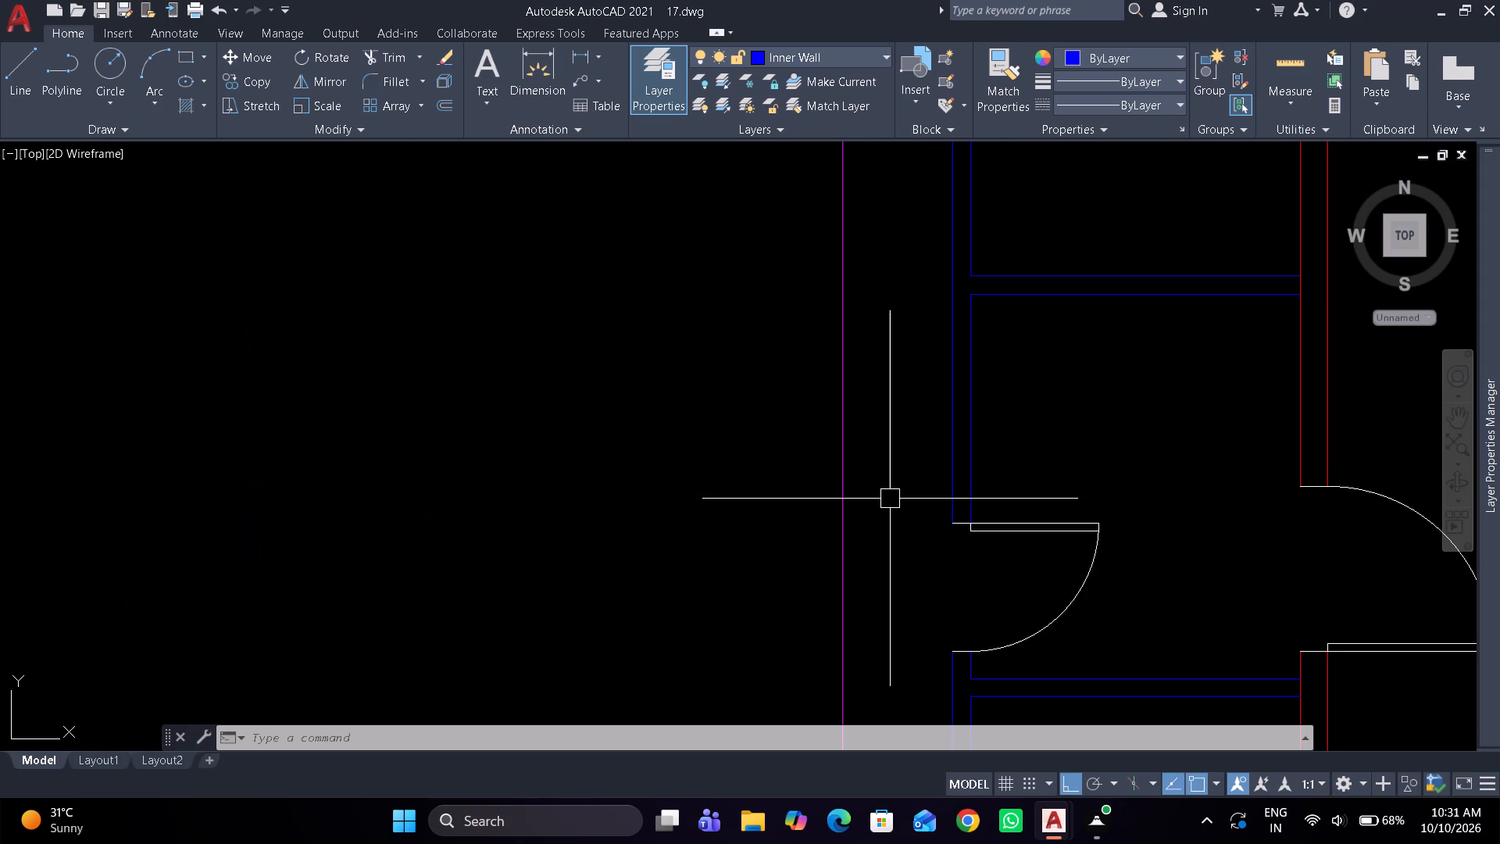
{"action": "type", "text": "o 6\""}
{"action": "key", "text": "Return"}
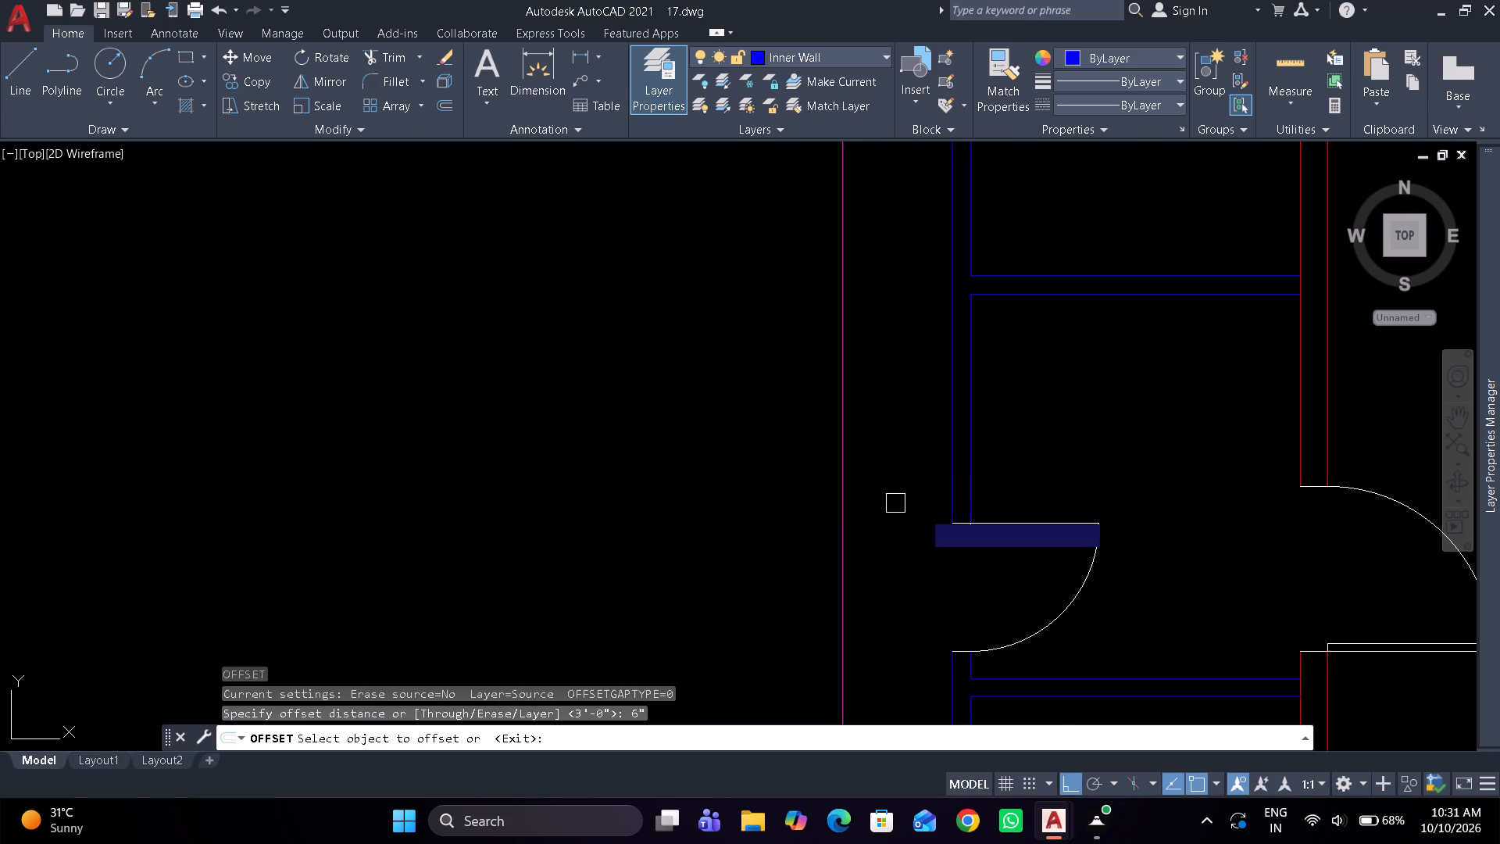
{"action": "scroll", "coordinate": [963, 520], "scroll_direction": "up", "scroll_amount": 2}
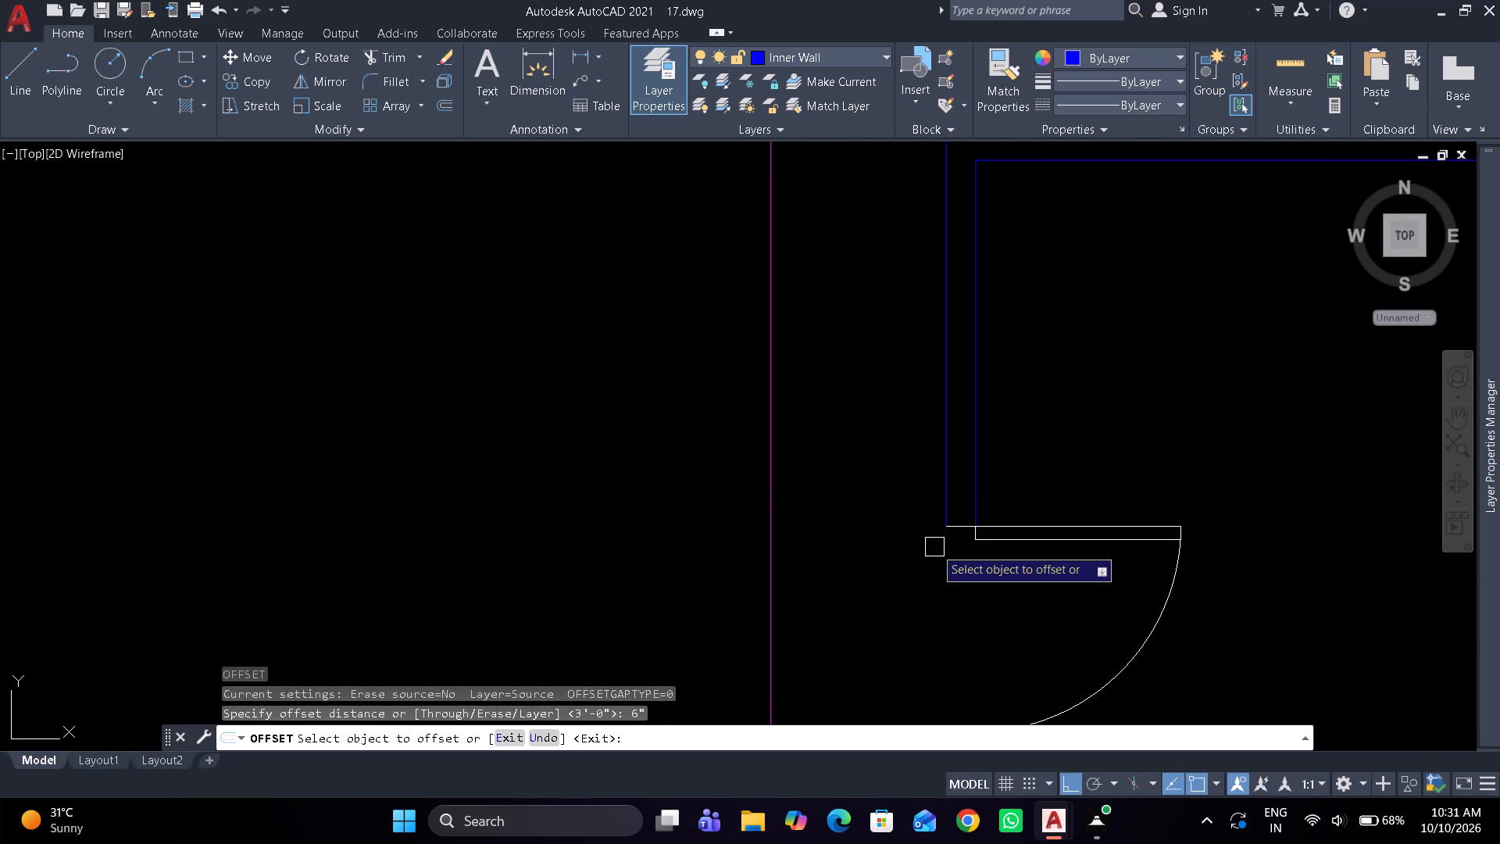
{"action": "scroll", "coordinate": [934, 547], "scroll_direction": "up", "scroll_amount": 1}
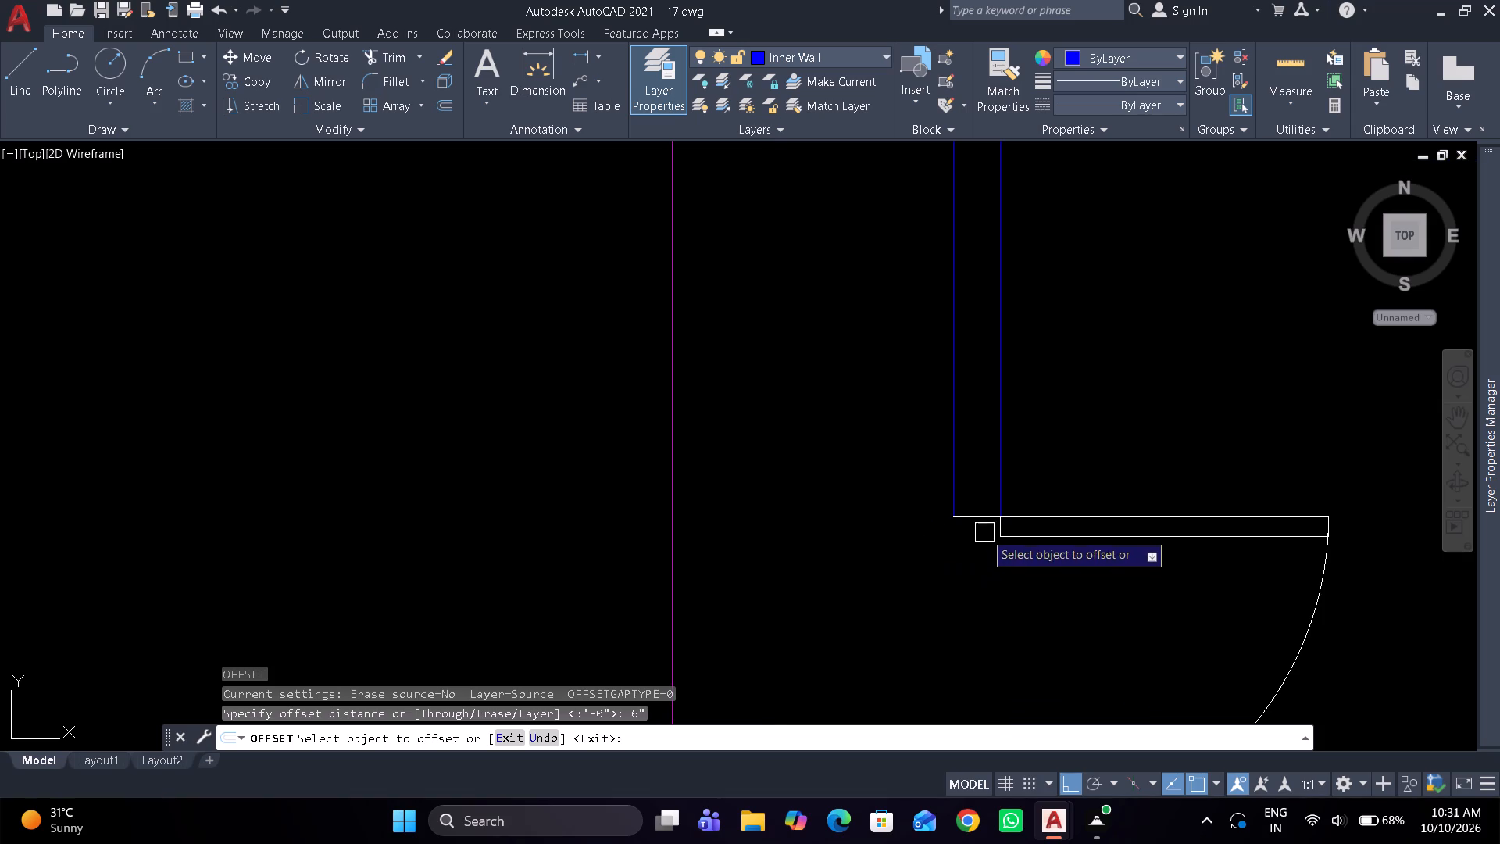
{"action": "left_click", "coordinate": [982, 517]}
{"action": "left_click_drag", "start_coordinate": [1045, 620], "coordinate": [1037, 609]}
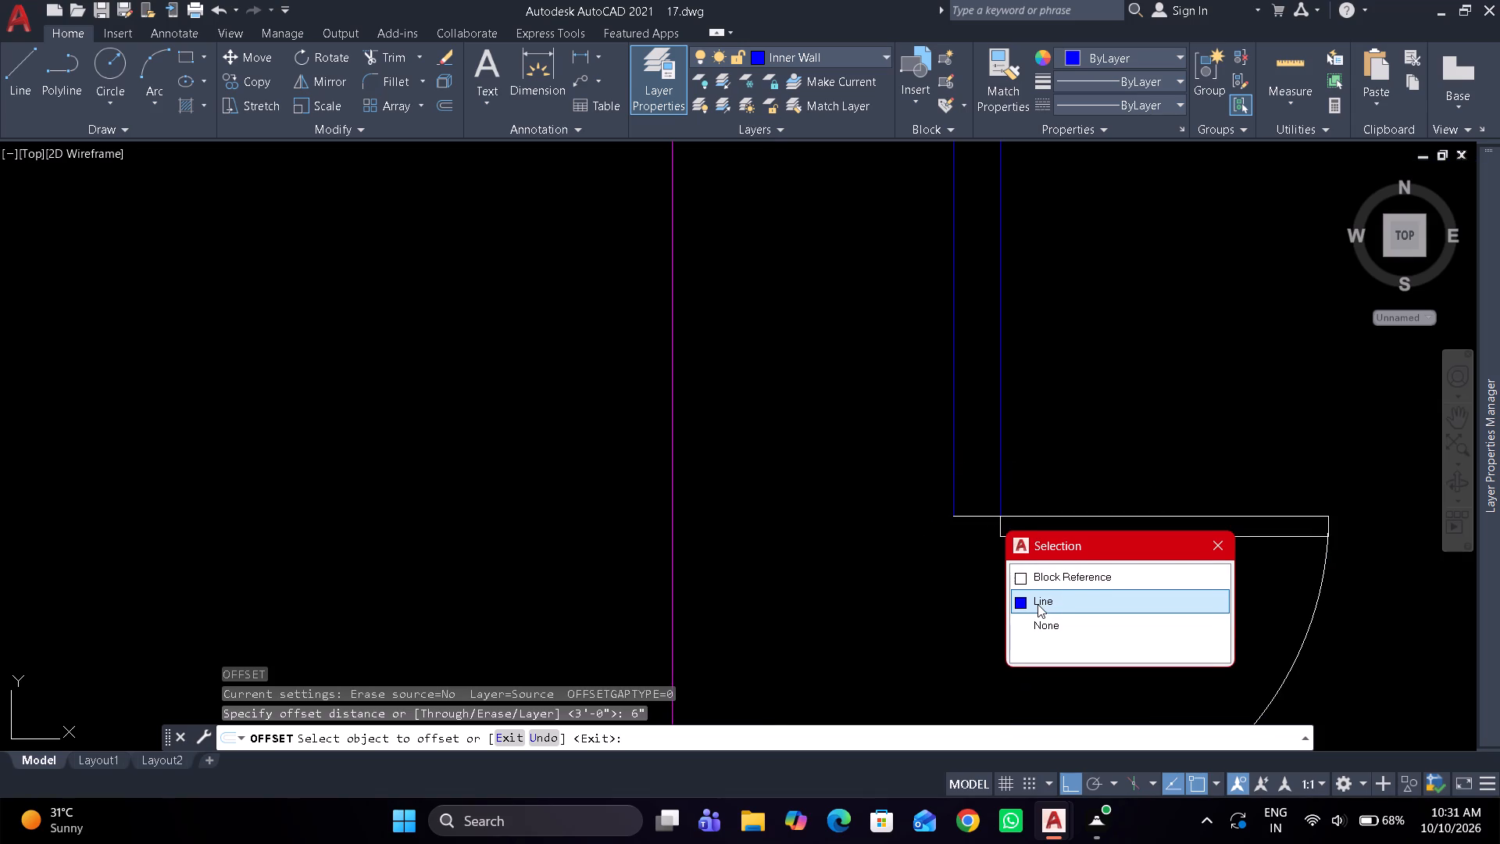
{"action": "left_click", "coordinate": [1037, 604]}
{"action": "left_click", "coordinate": [1038, 603]}
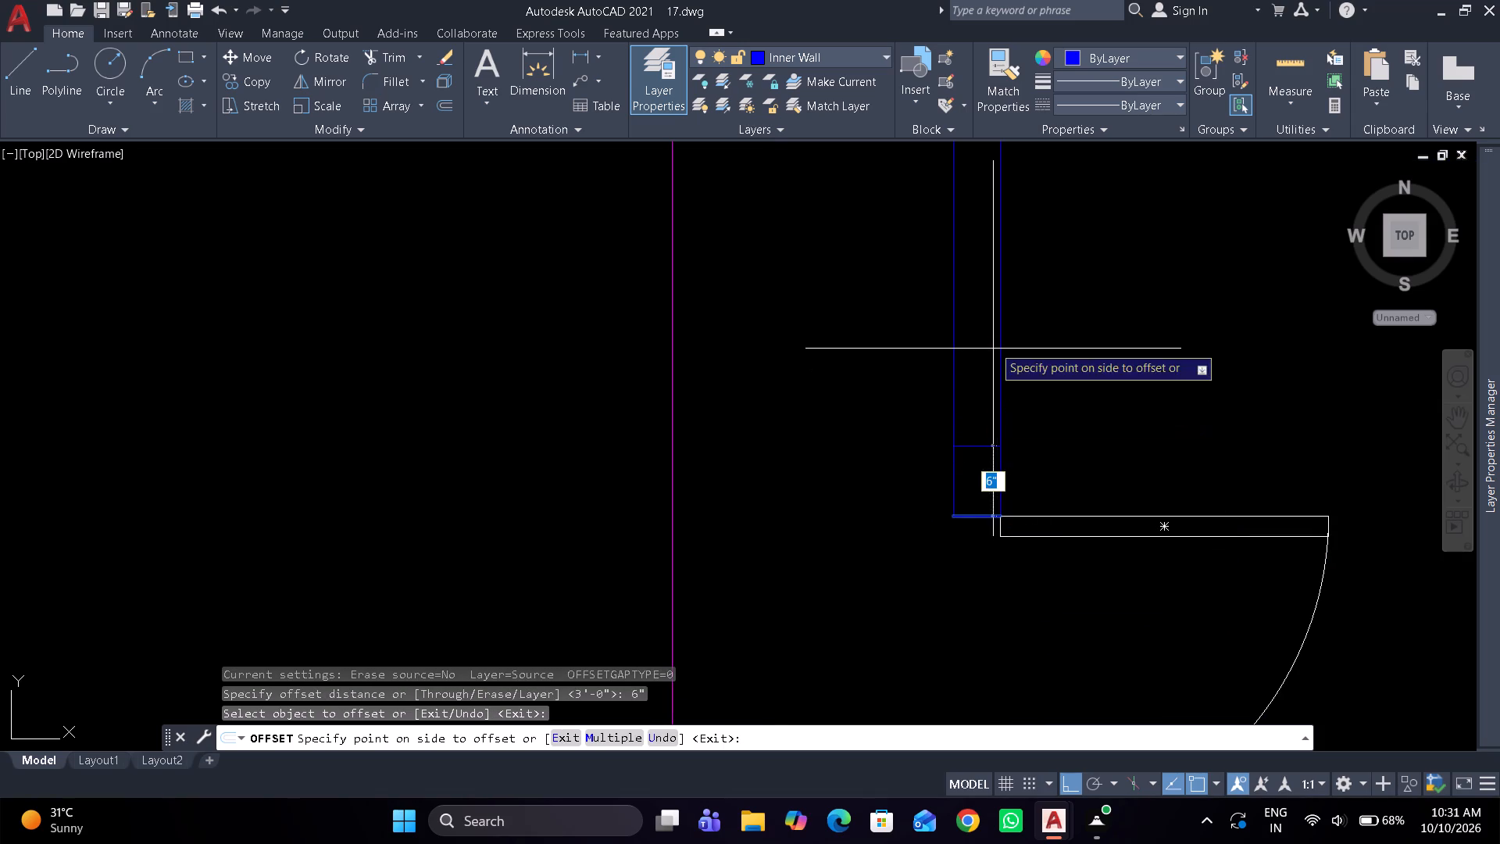
{"action": "left_click", "coordinate": [1059, 295]}
{"action": "key", "text": "space"}
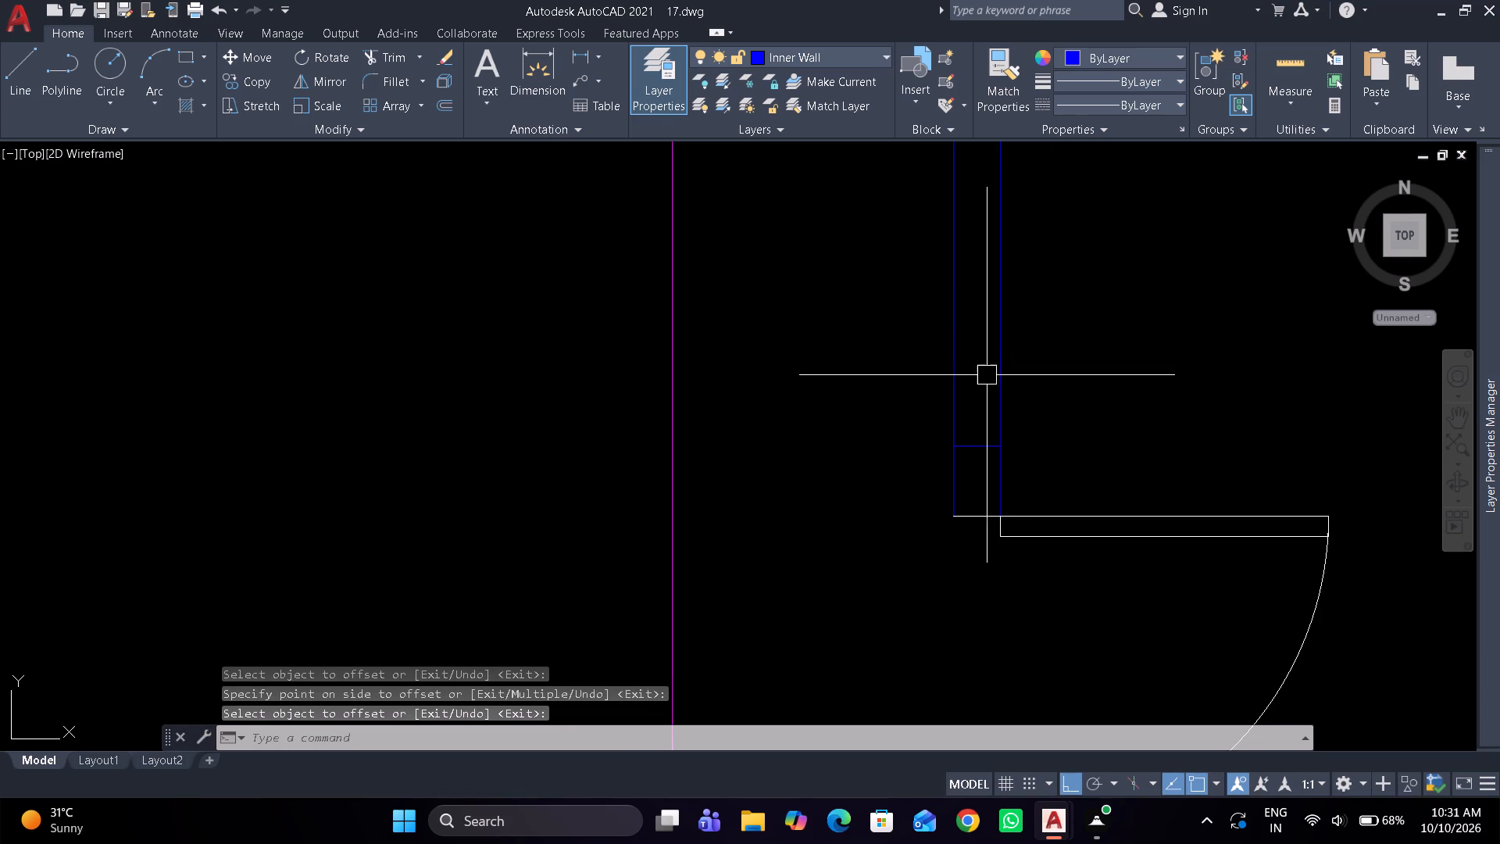
Extend the offset line across to the kitchen counter's long front line.
{"action": "type", "text": "ex"}
{"action": "key", "text": "space"}
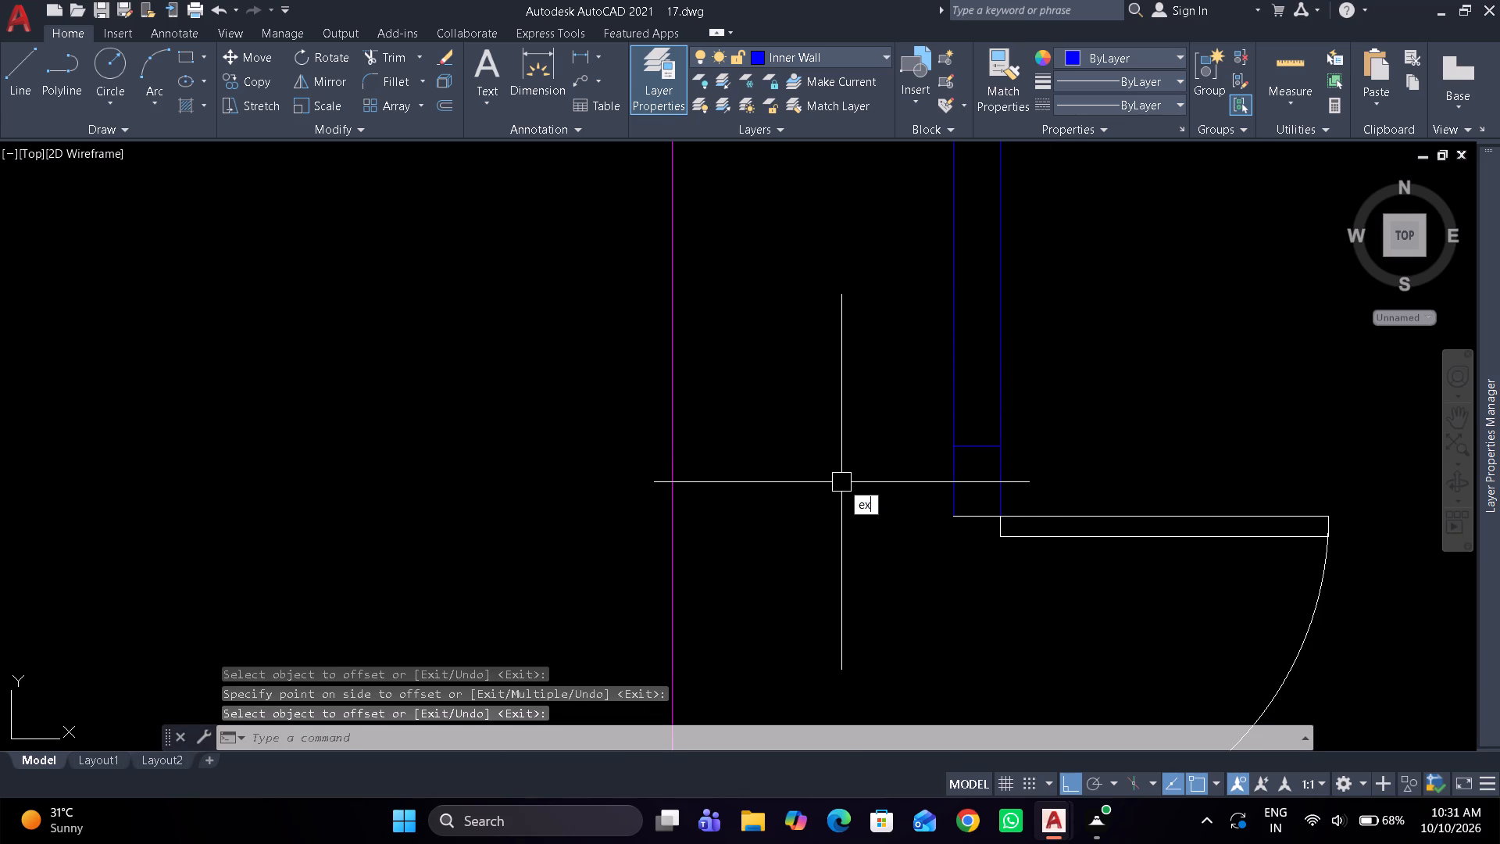
{"action": "left_click", "coordinate": [954, 447]}
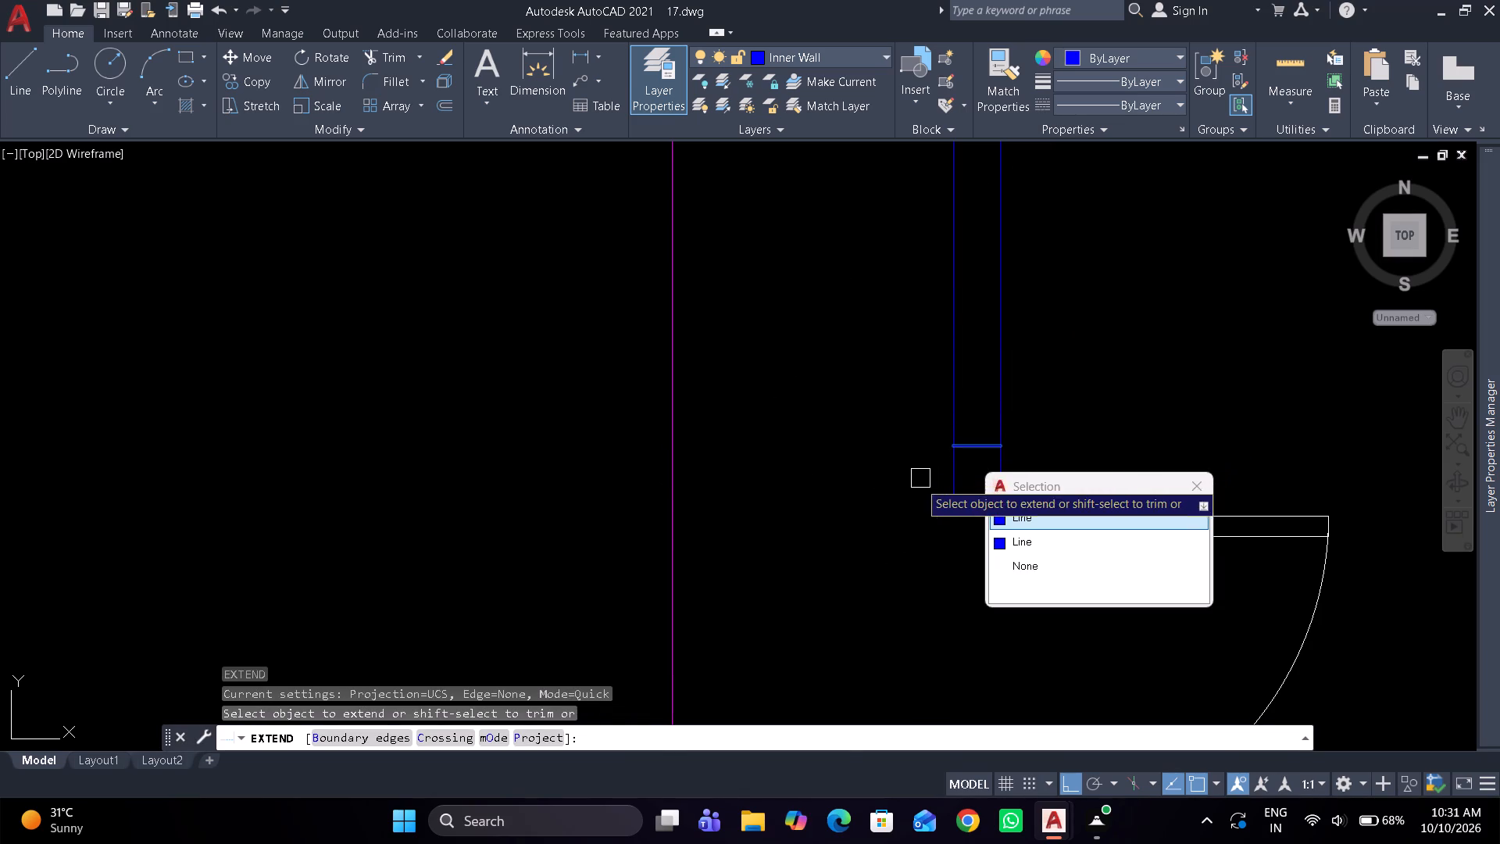
{"action": "left_click", "coordinate": [966, 448]}
{"action": "key", "text": "space"}
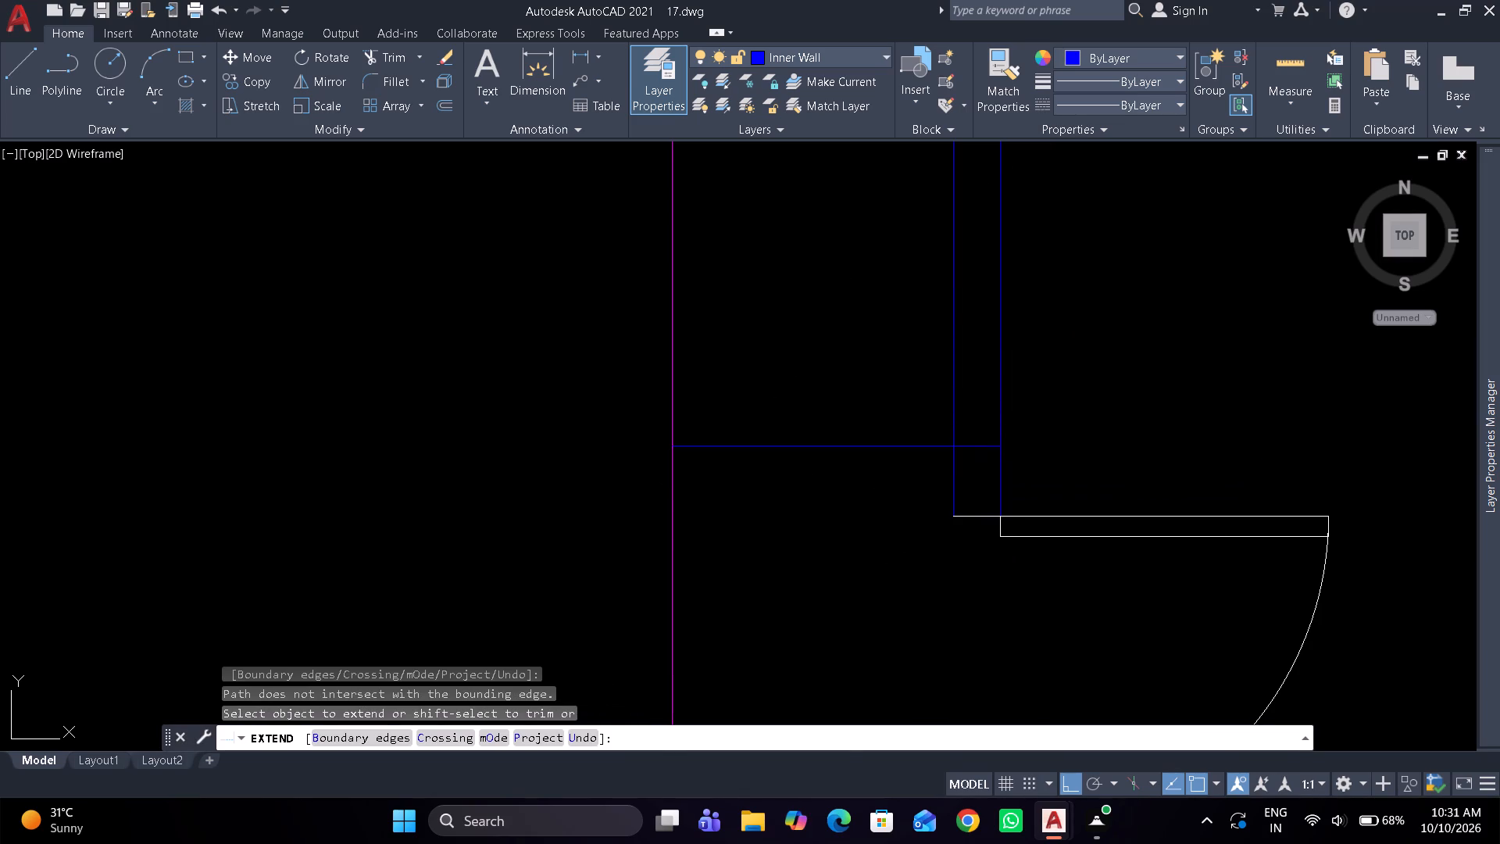
Trim the extended line inside the inner wall and the counter's front line below it.
{"action": "type", "text": "tr"}
{"action": "key", "text": "space"}
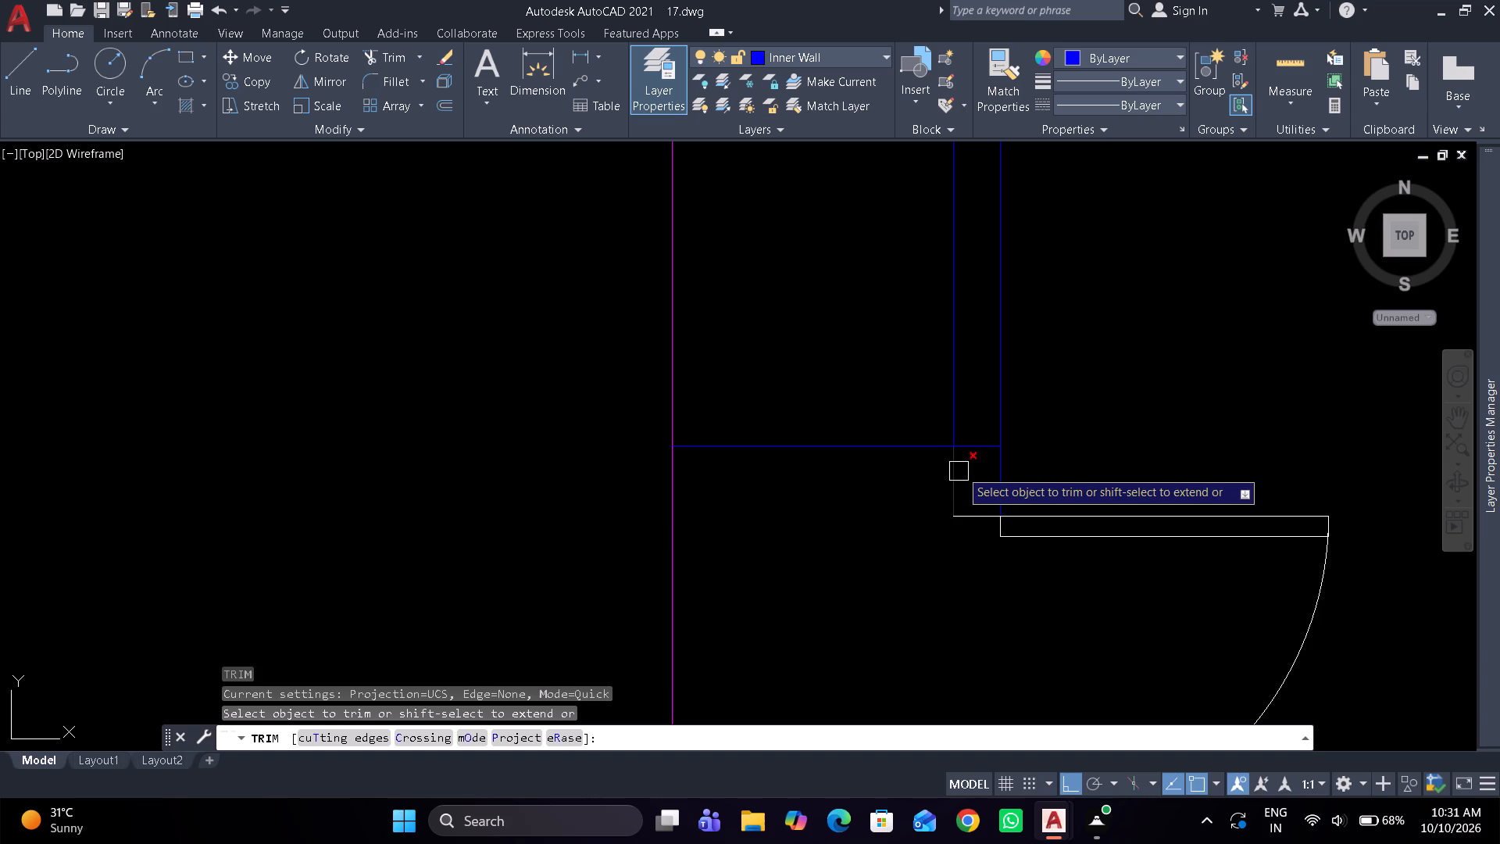
{"action": "left_click", "coordinate": [977, 442]}
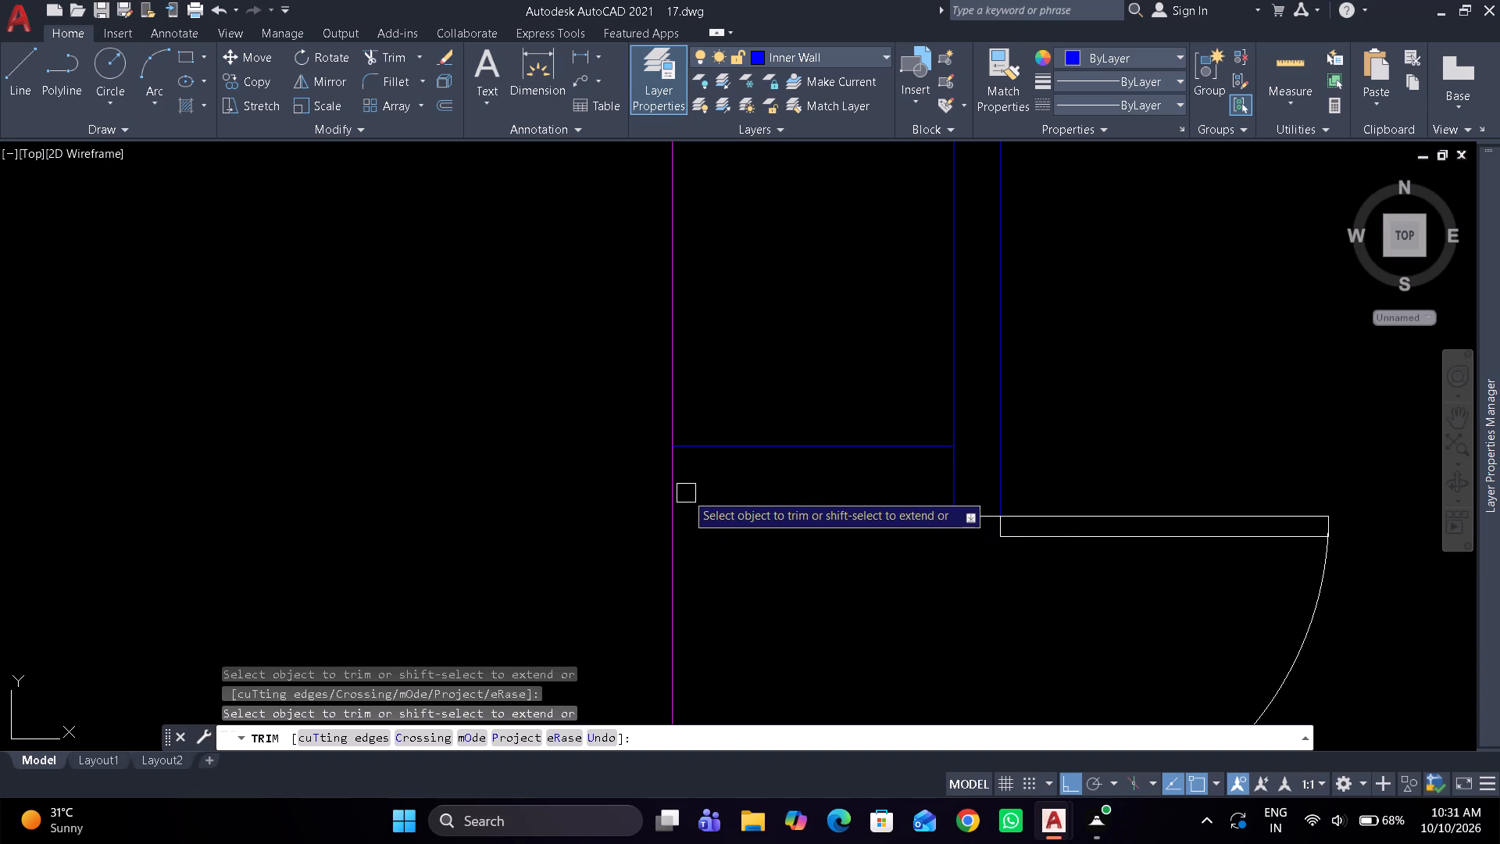
{"action": "left_click", "coordinate": [676, 485]}
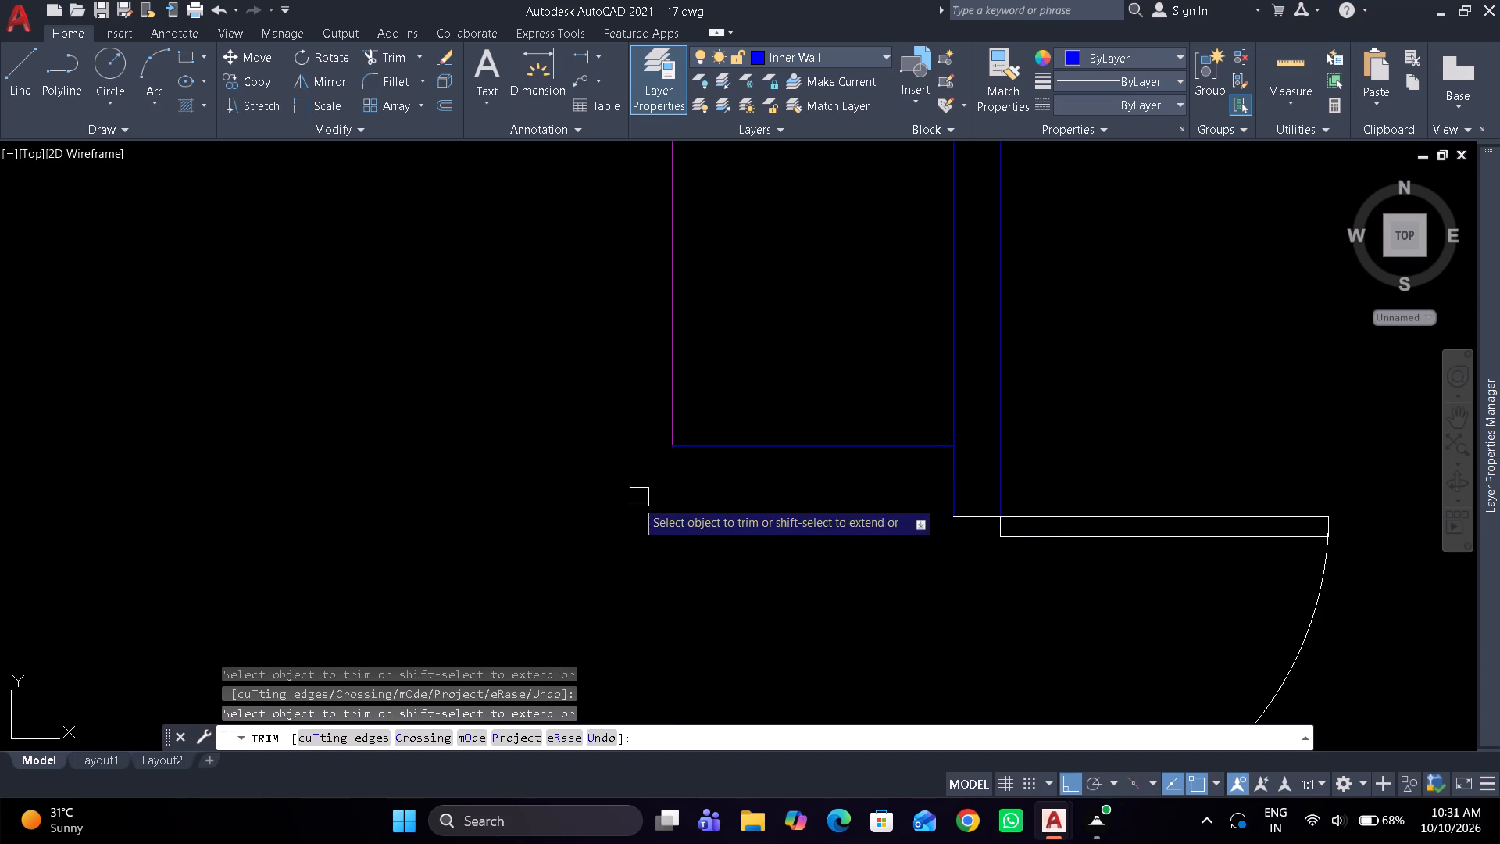
{"action": "key", "text": "space"}
Assign the counter's lower end line to the Kitchen layer.
{"action": "left_click_drag", "start_coordinate": [833, 451], "coordinate": [824, 451]}
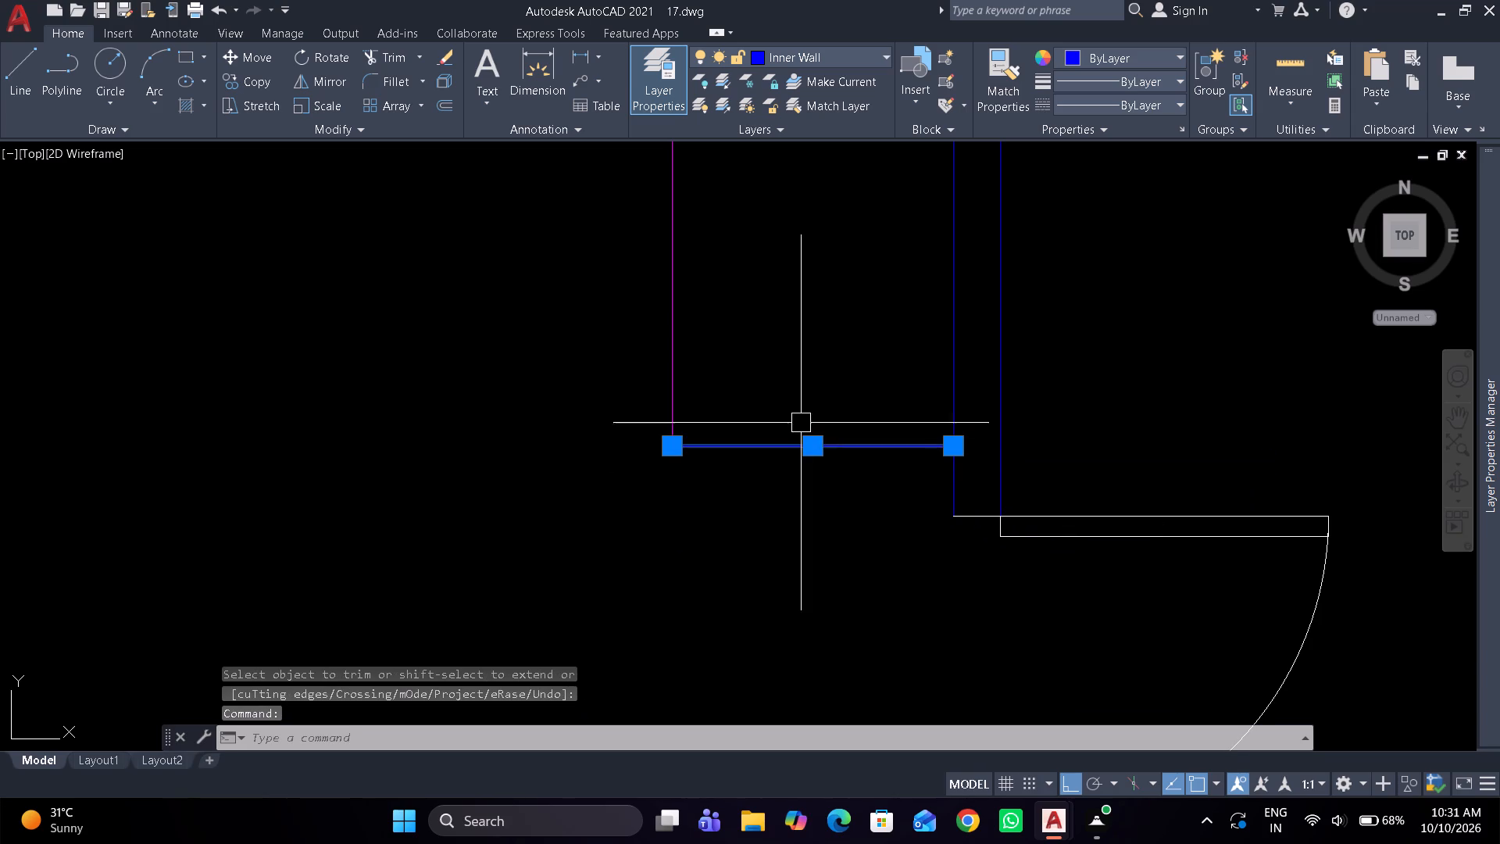
{"action": "left_click", "coordinate": [822, 60]}
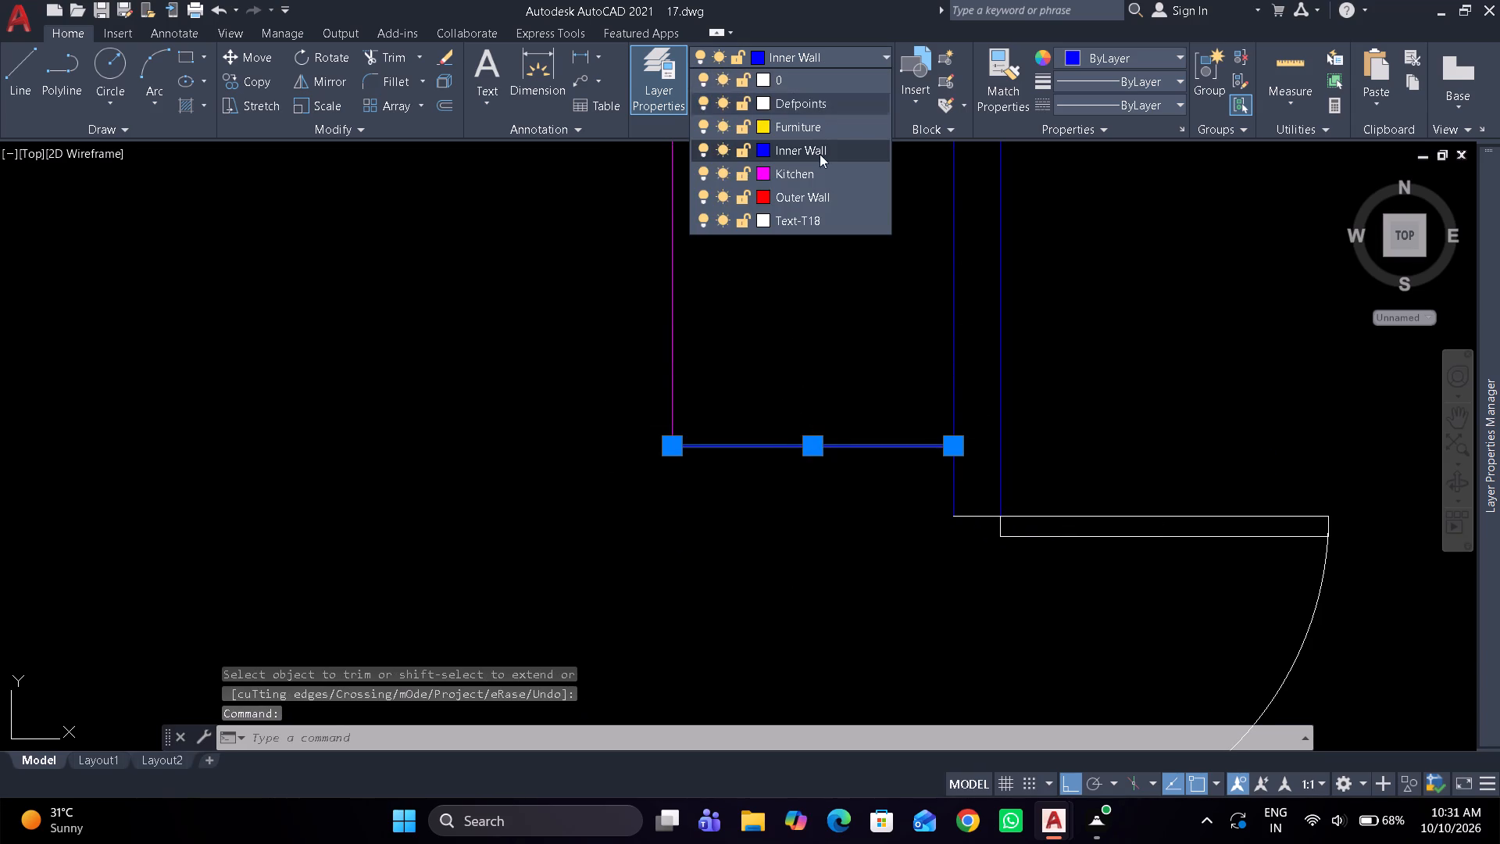
{"action": "left_click", "coordinate": [817, 180]}
{"action": "key", "text": "Escape"}
Offset the wall line at the kitchen counter's upper end 2'9" downward.
{"action": "scroll", "coordinate": [790, 339], "scroll_direction": "down", "scroll_amount": 1}
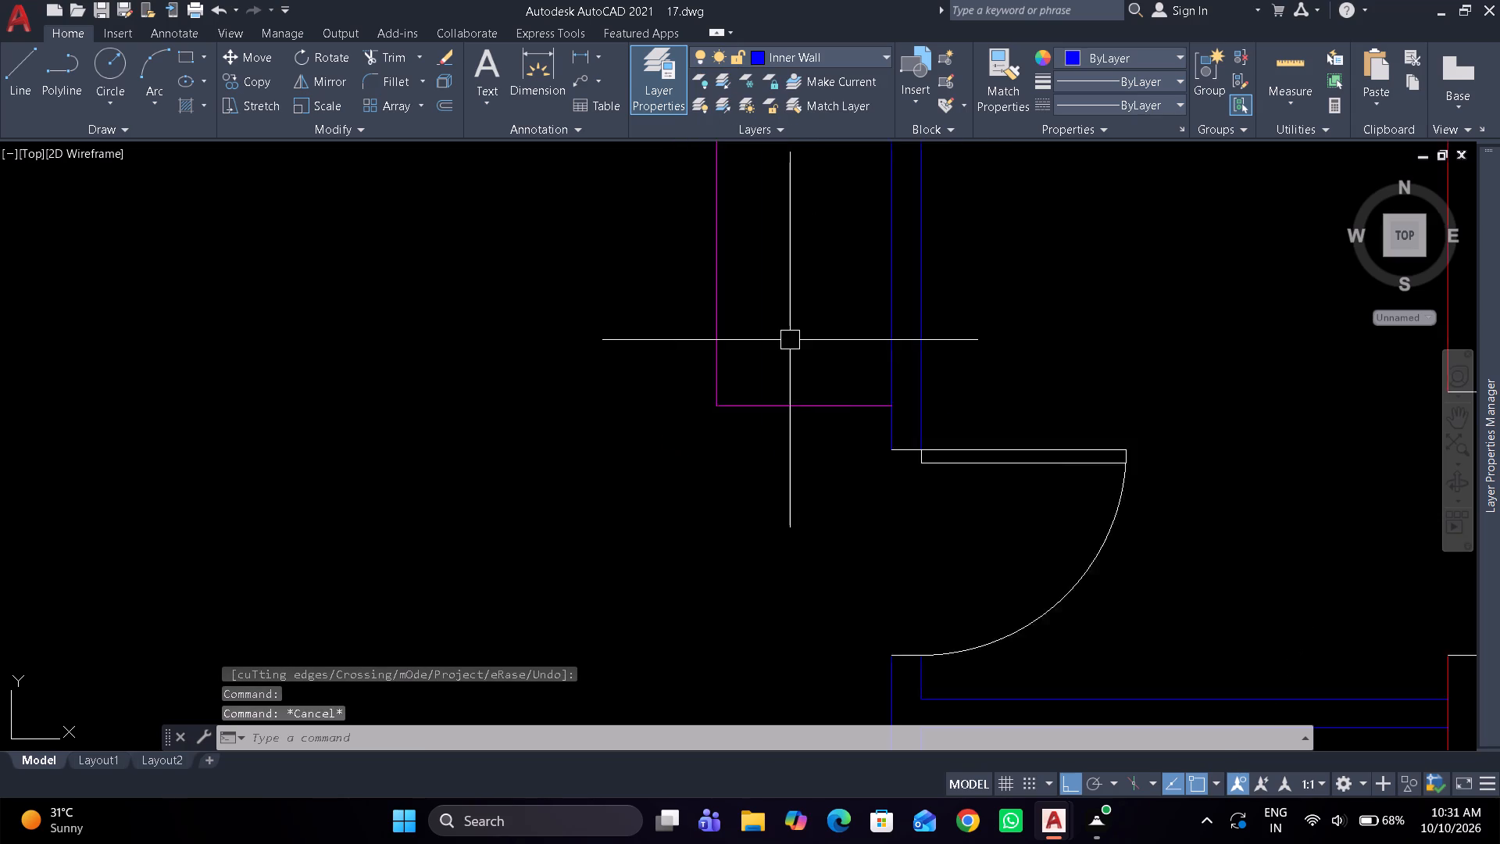
{"action": "scroll", "coordinate": [790, 340], "scroll_direction": "down", "scroll_amount": 1}
{"action": "middle_click_drag", "start_coordinate": [790, 352], "coordinate": [773, 568]}
{"action": "scroll", "coordinate": [773, 568], "scroll_direction": "down", "scroll_amount": 2}
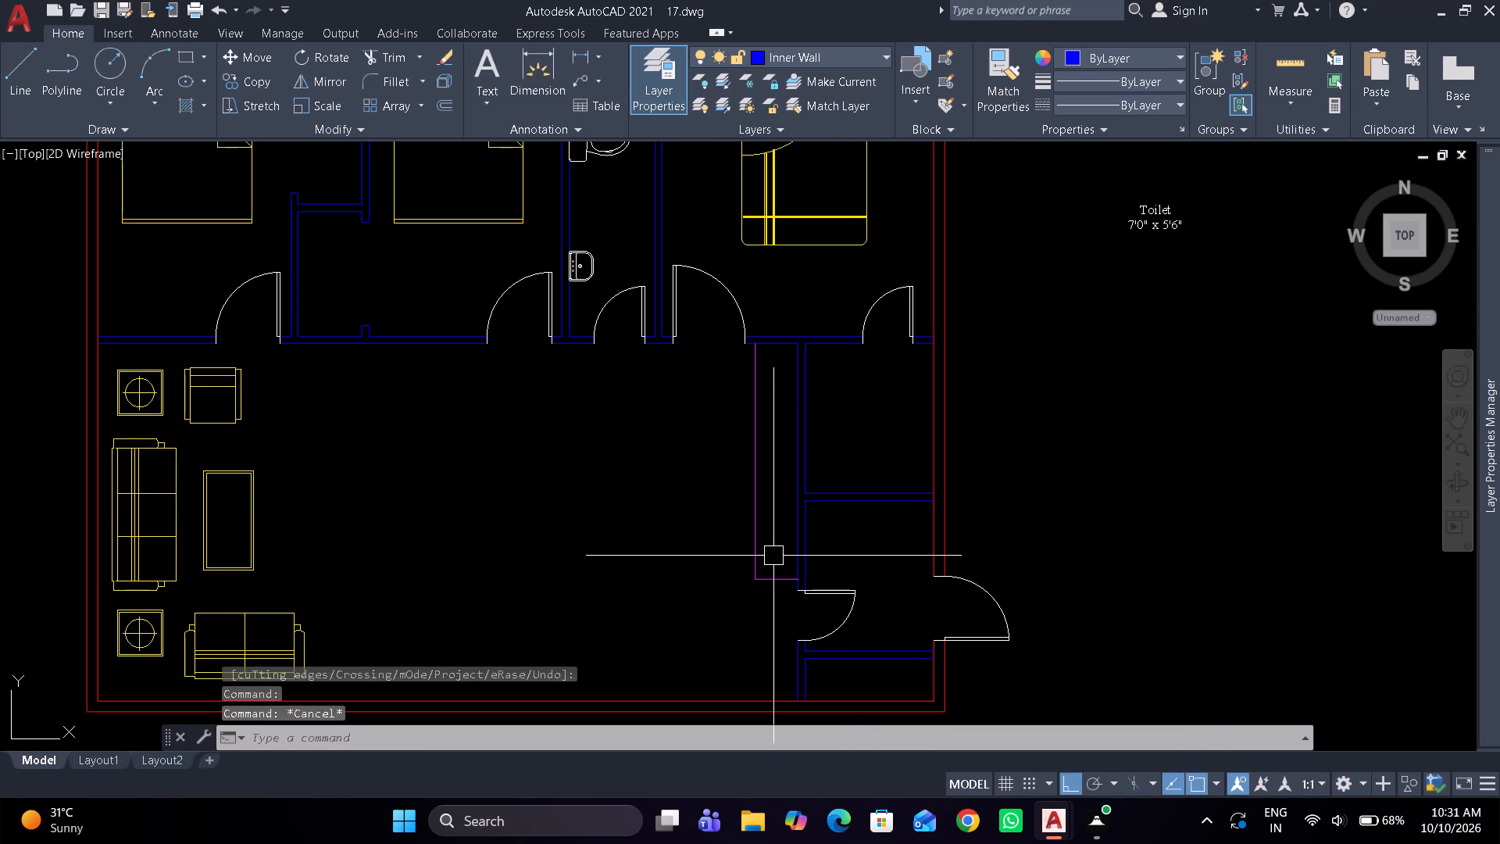
{"action": "scroll", "coordinate": [792, 381], "scroll_direction": "up", "scroll_amount": 1}
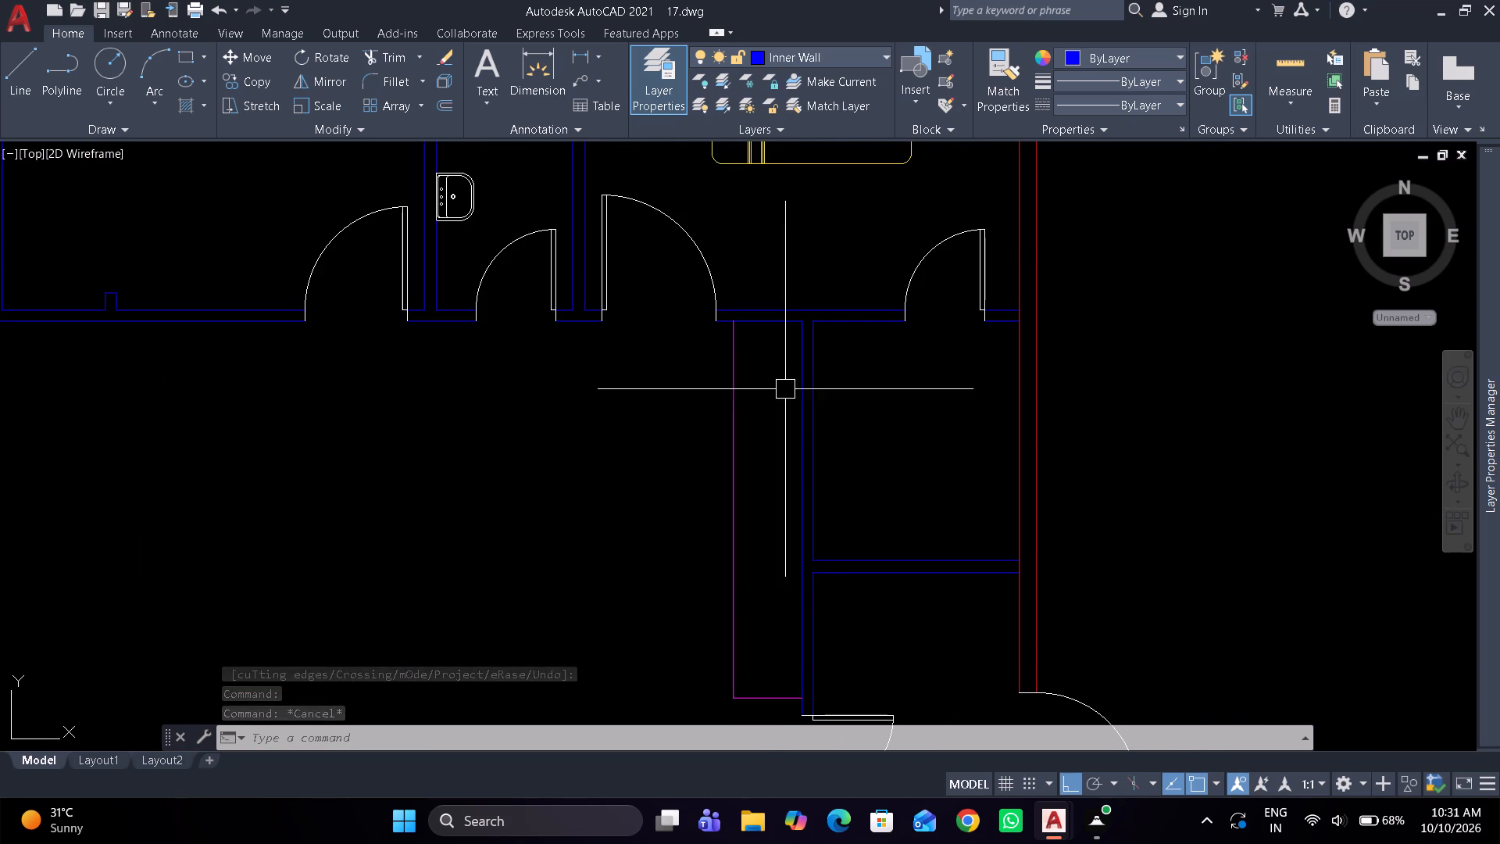
{"action": "scroll", "coordinate": [769, 357], "scroll_direction": "up", "scroll_amount": 1}
{"action": "type", "text": "o"}
{"action": "key", "text": "space"}
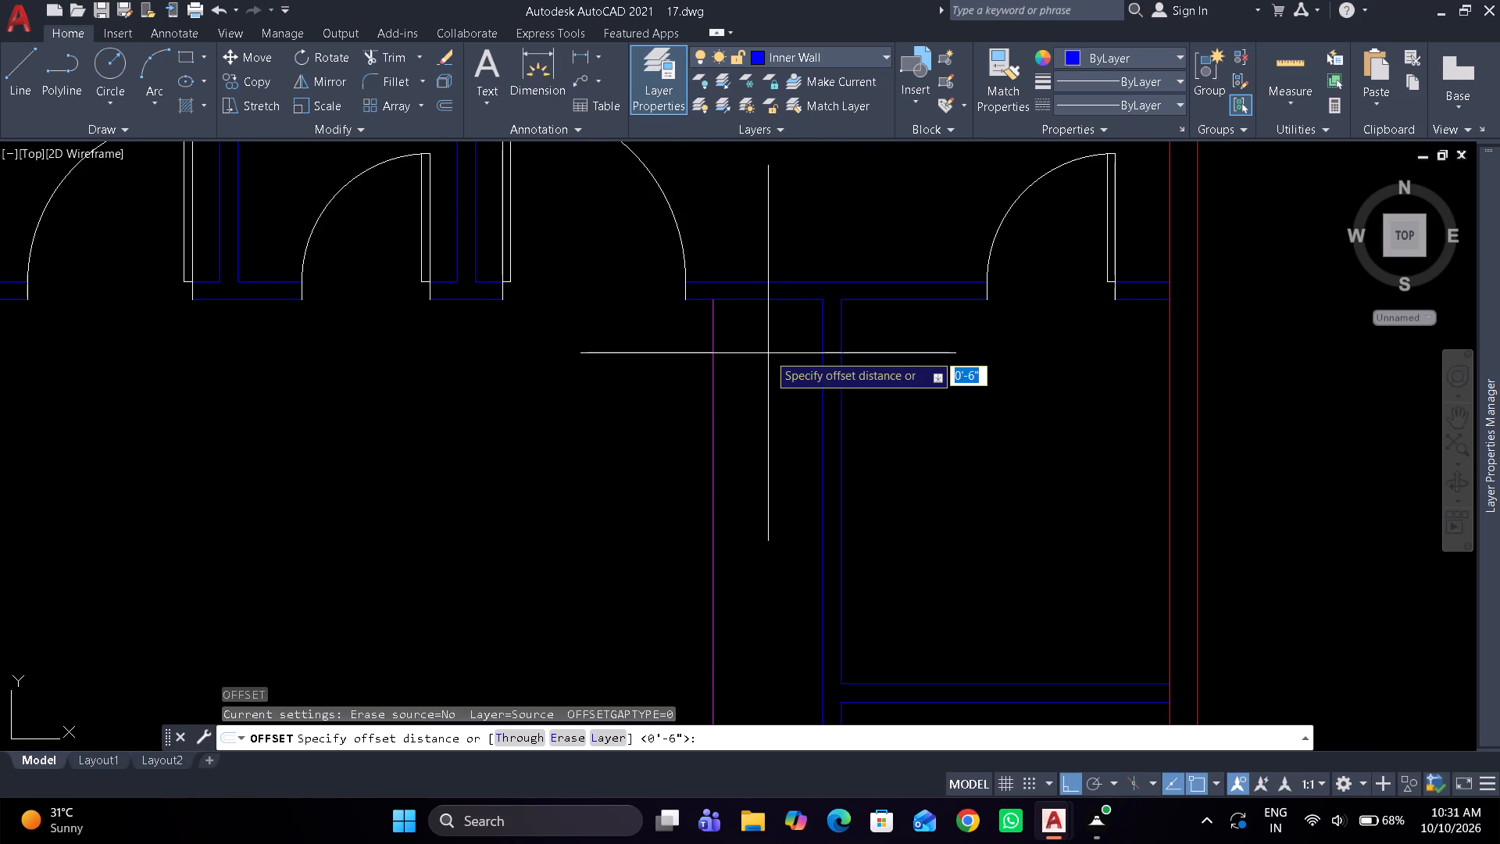
{"action": "type", "text": "2'9\""}
{"action": "key", "text": "Return"}
{"action": "left_click_drag", "start_coordinate": [775, 304], "coordinate": [775, 311]}
{"action": "left_click", "coordinate": [780, 418]}
{"action": "key", "text": "space"}
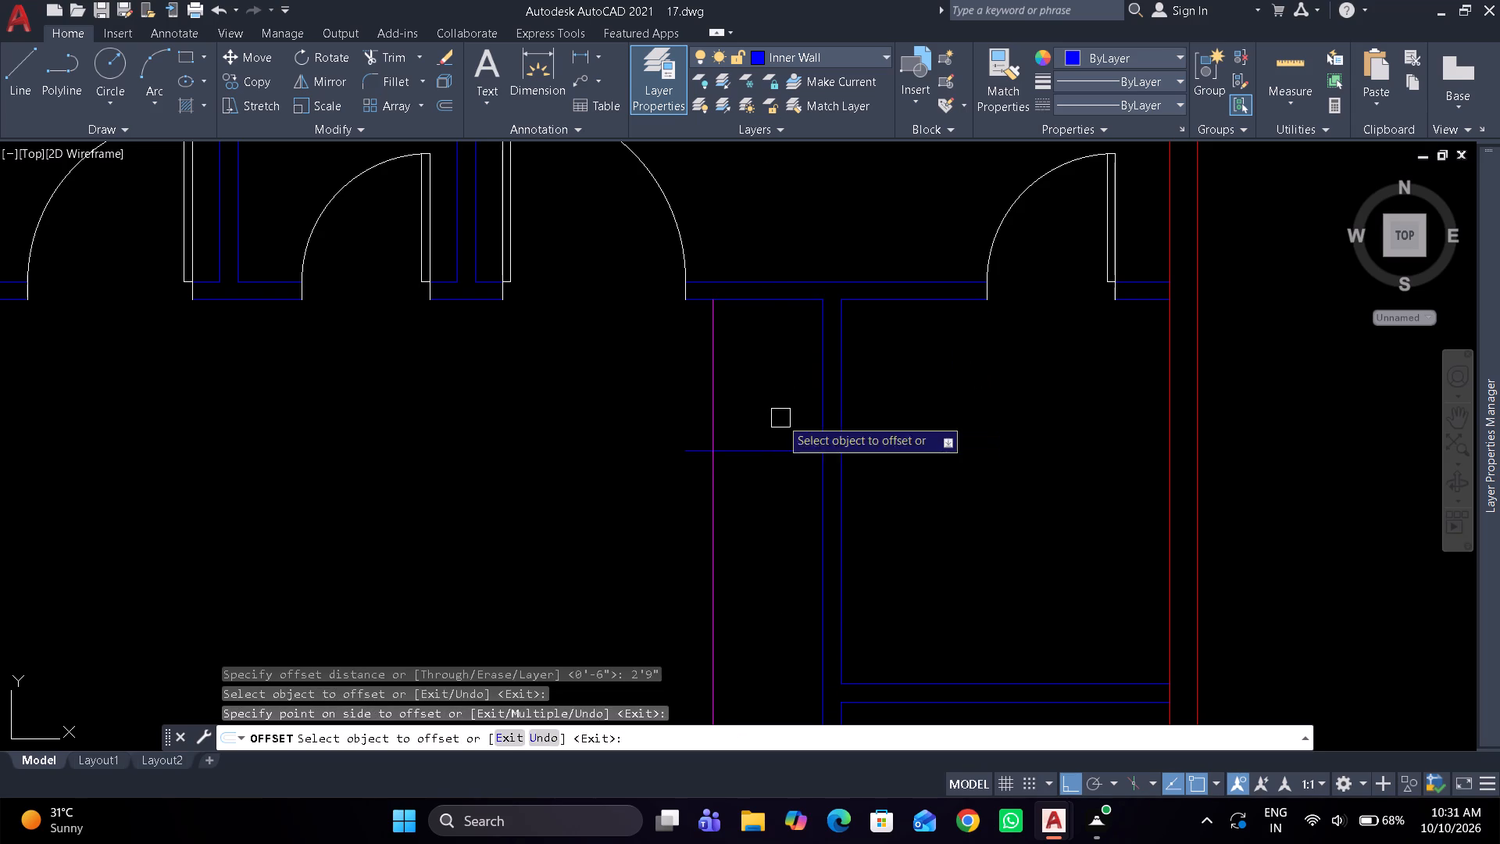
Trim the counter's front line above the offset line and the offset line's overhang beyond the counter.
{"action": "type", "text": "tr"}
{"action": "key", "text": "space"}
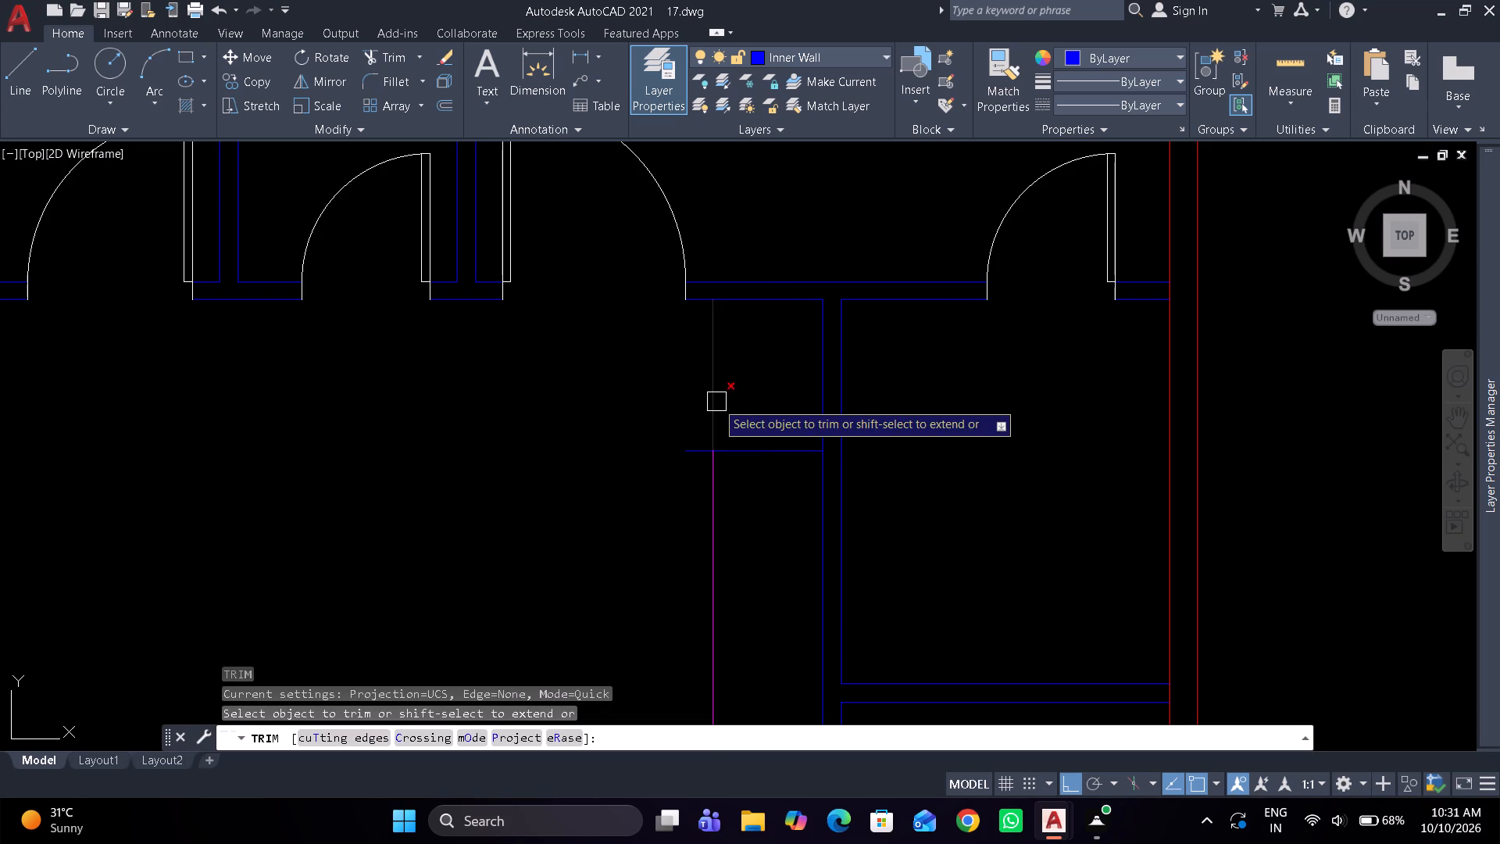
{"action": "left_click", "coordinate": [716, 402]}
{"action": "left_click", "coordinate": [698, 450]}
{"action": "key", "text": "space"}
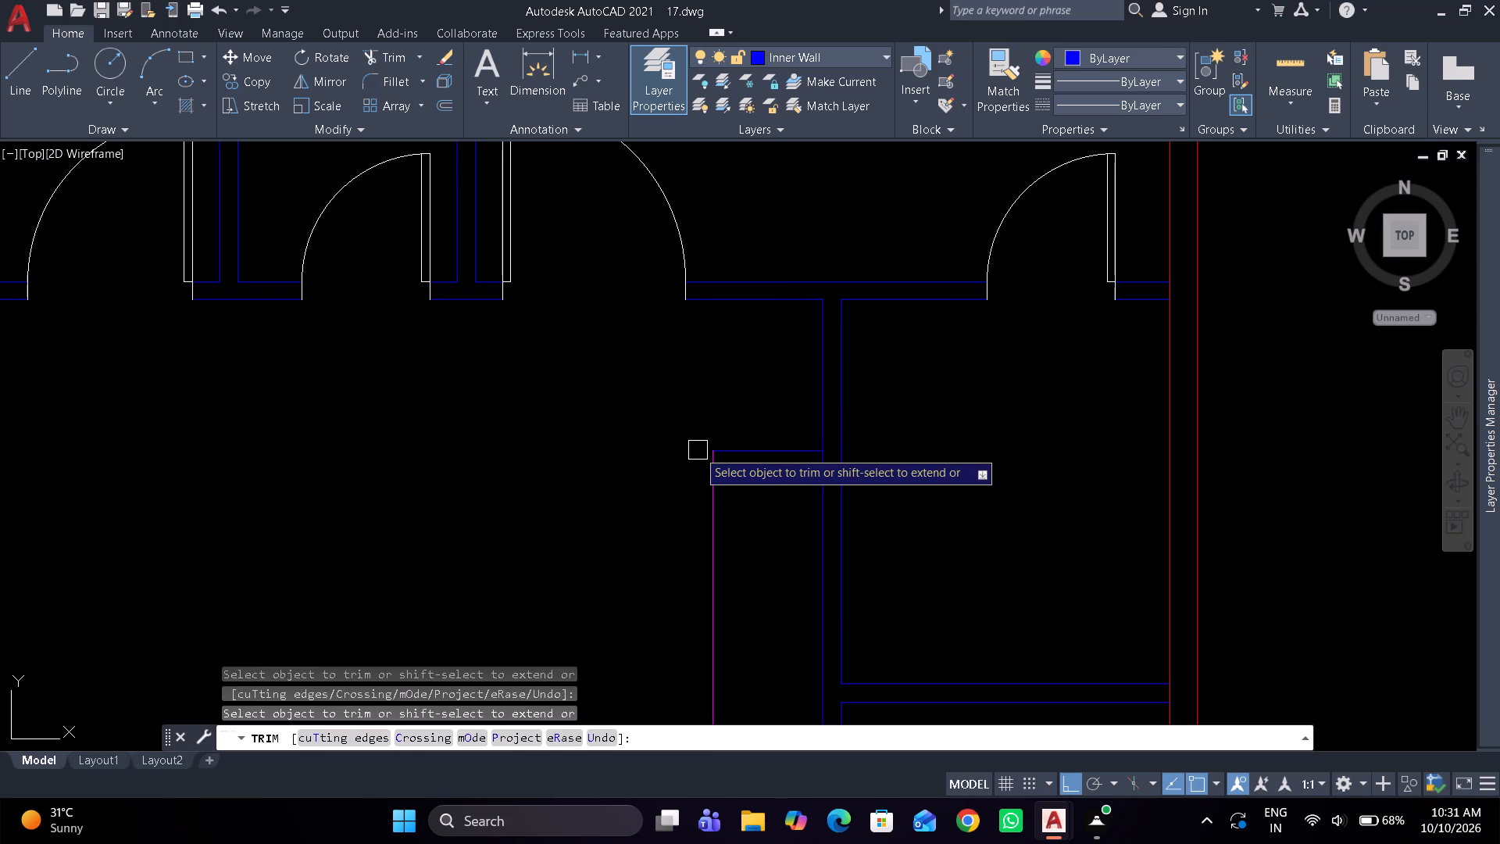
Assign the kitchen counter's front line and upper end line to the Kitchen layer.
{"action": "scroll", "coordinate": [749, 420], "scroll_direction": "down", "scroll_amount": 2}
{"action": "left_click", "coordinate": [755, 413]}
{"action": "left_click", "coordinate": [710, 492]}
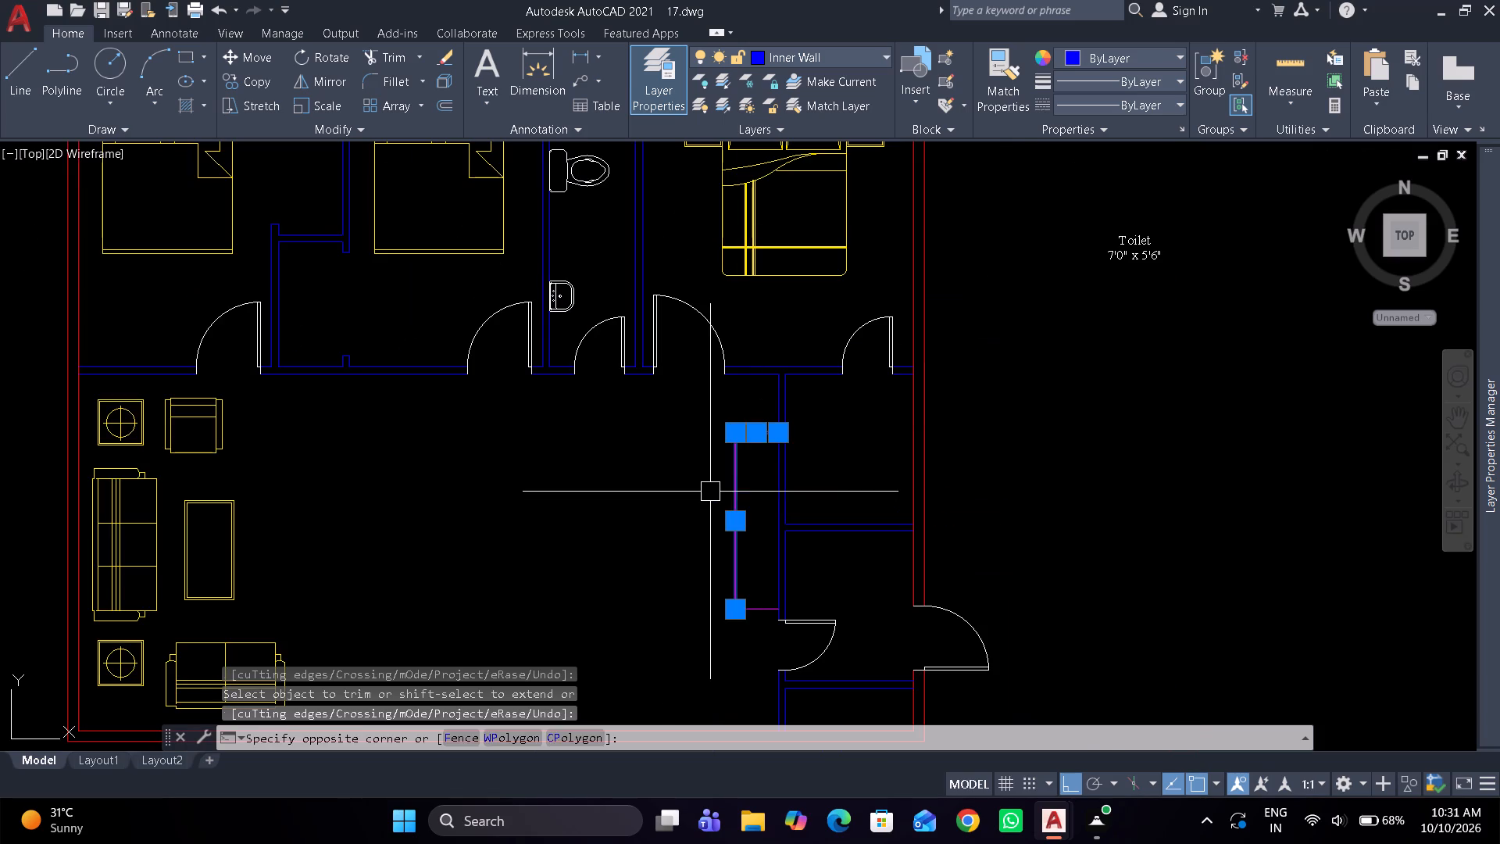
{"action": "left_click", "coordinate": [806, 59]}
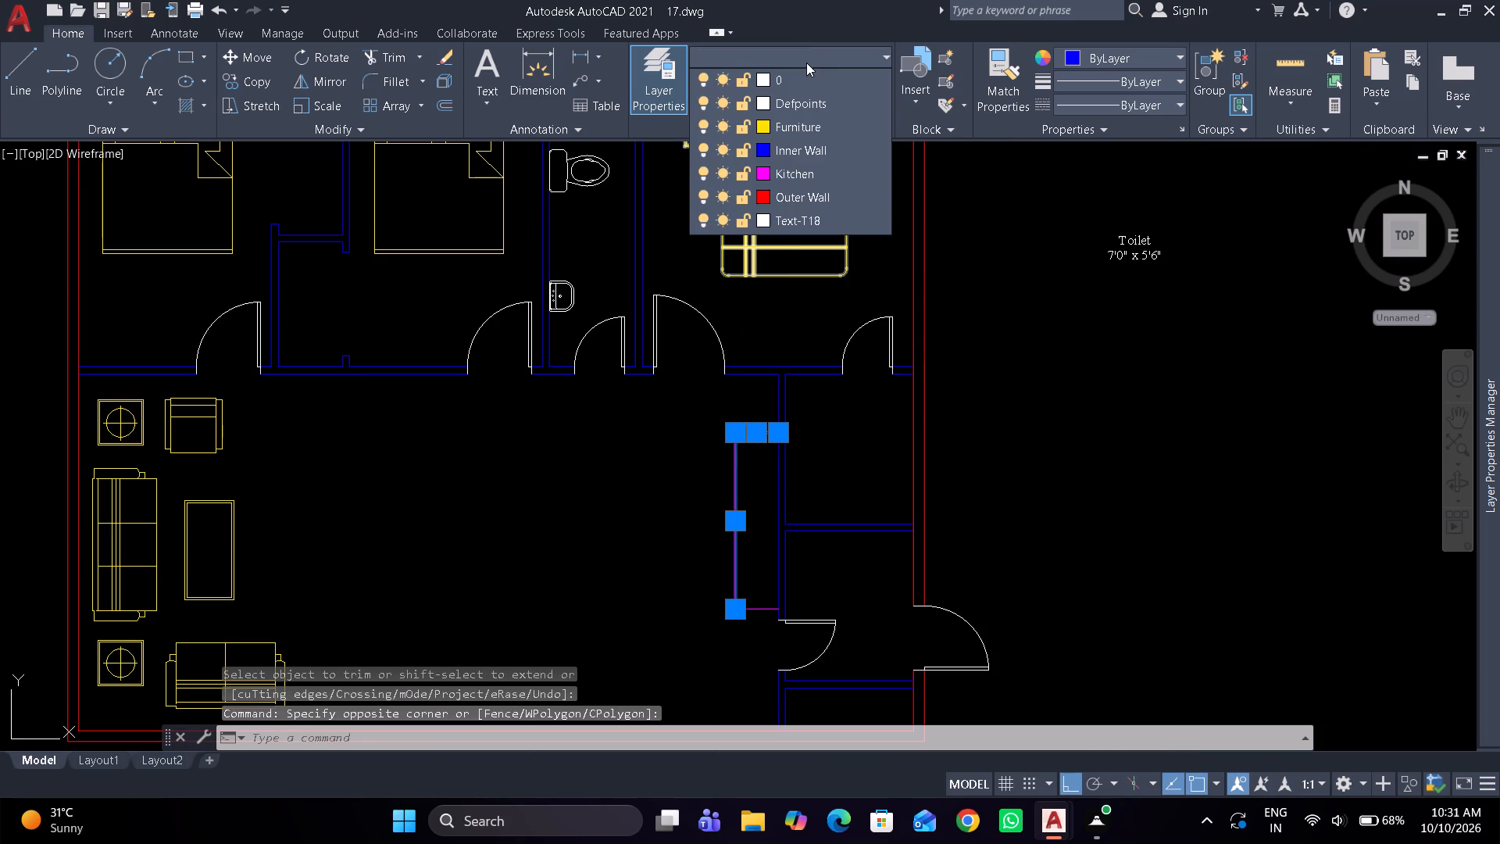
{"action": "left_click", "coordinate": [805, 166]}
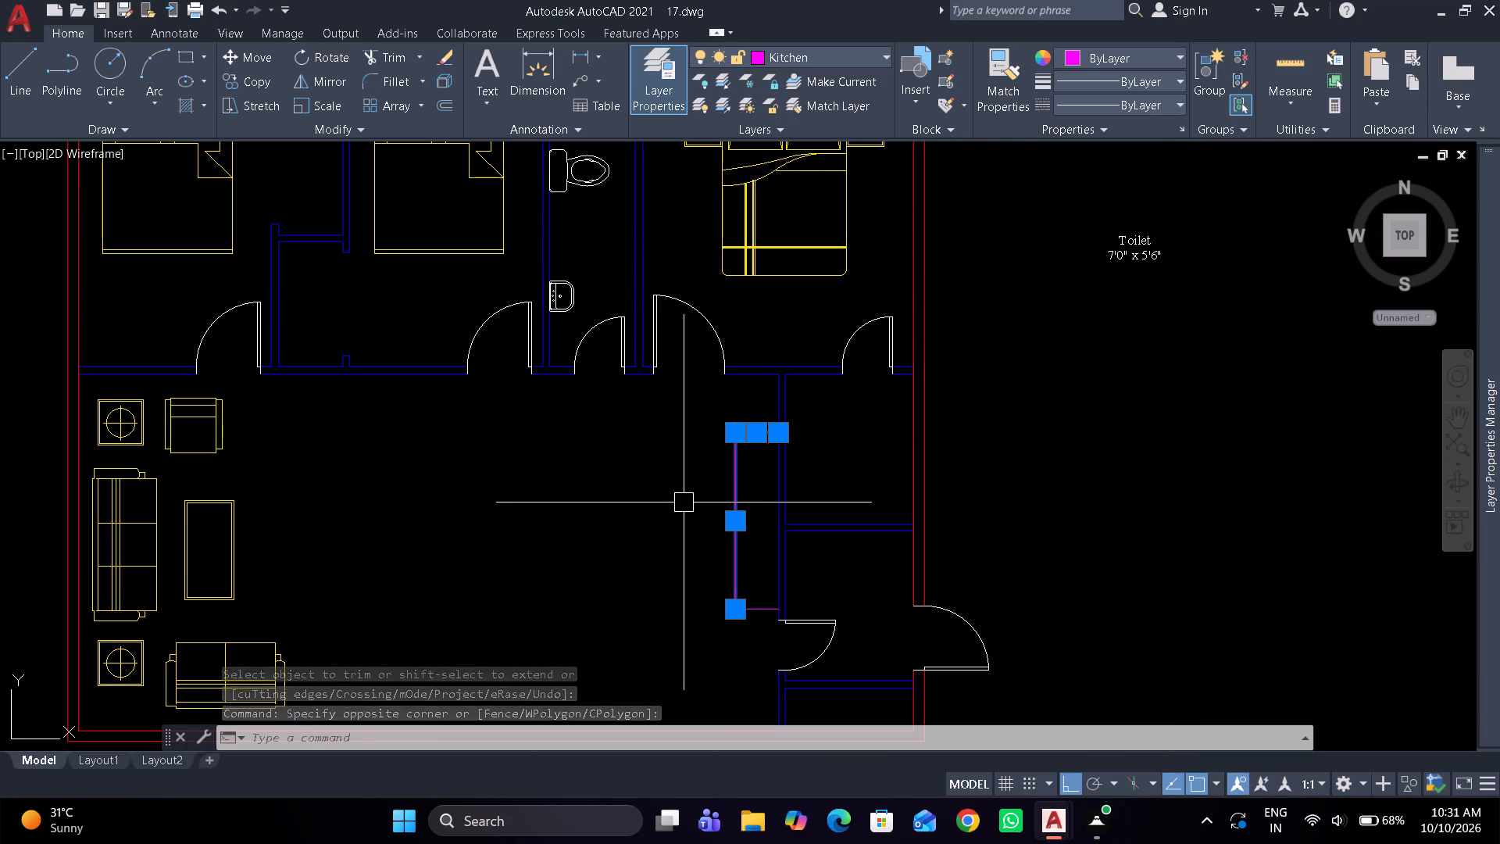
{"action": "key", "text": "Escape"}
Move the fridge block with its label against the inner wall, directly above the kitchen counter.
{"action": "scroll", "coordinate": [790, 425], "scroll_direction": "down", "scroll_amount": 3}
{"action": "scroll", "coordinate": [948, 336], "scroll_direction": "up", "scroll_amount": 2}
{"action": "scroll", "coordinate": [1064, 281], "scroll_direction": "up", "scroll_amount": 2}
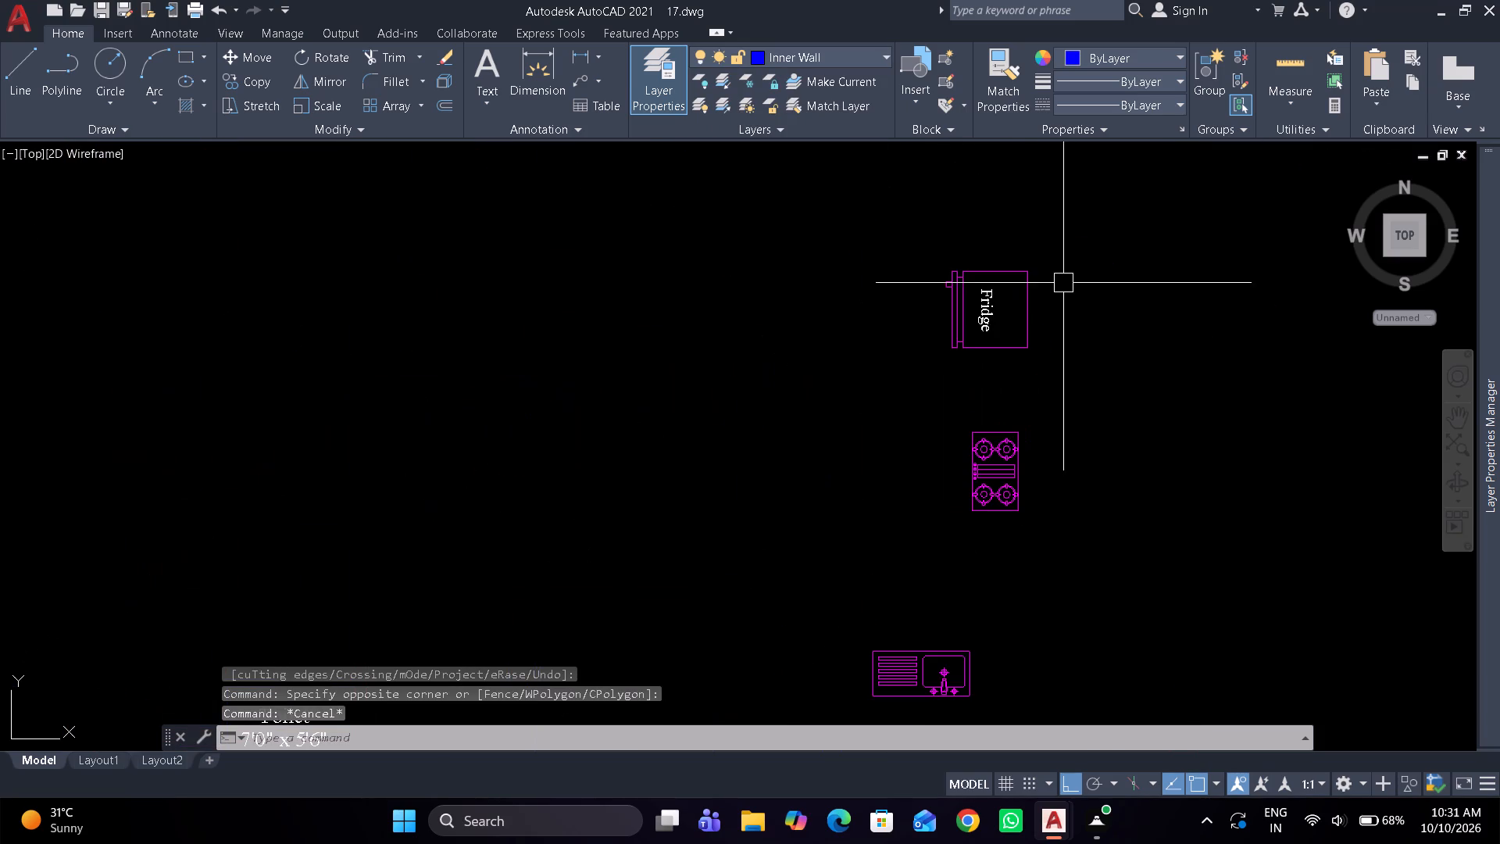
{"action": "left_click_drag", "start_coordinate": [1053, 320], "coordinate": [987, 301]}
{"action": "left_click", "coordinate": [920, 289]}
{"action": "type", "text": "m"}
{"action": "key", "text": "space"}
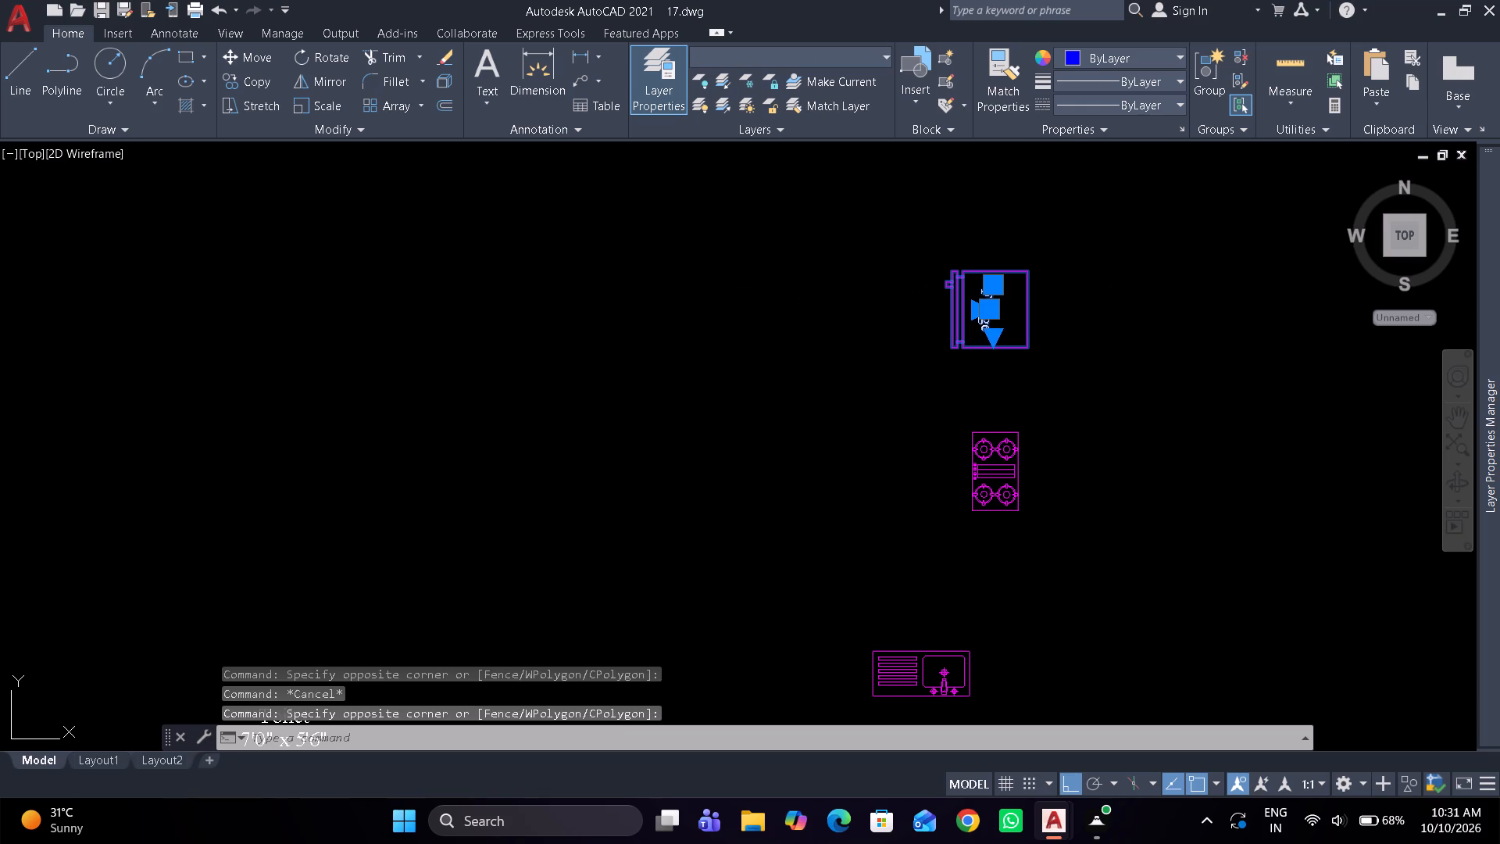
{"action": "left_click", "coordinate": [1037, 314]}
{"action": "scroll", "coordinate": [977, 358], "scroll_direction": "down", "scroll_amount": 4}
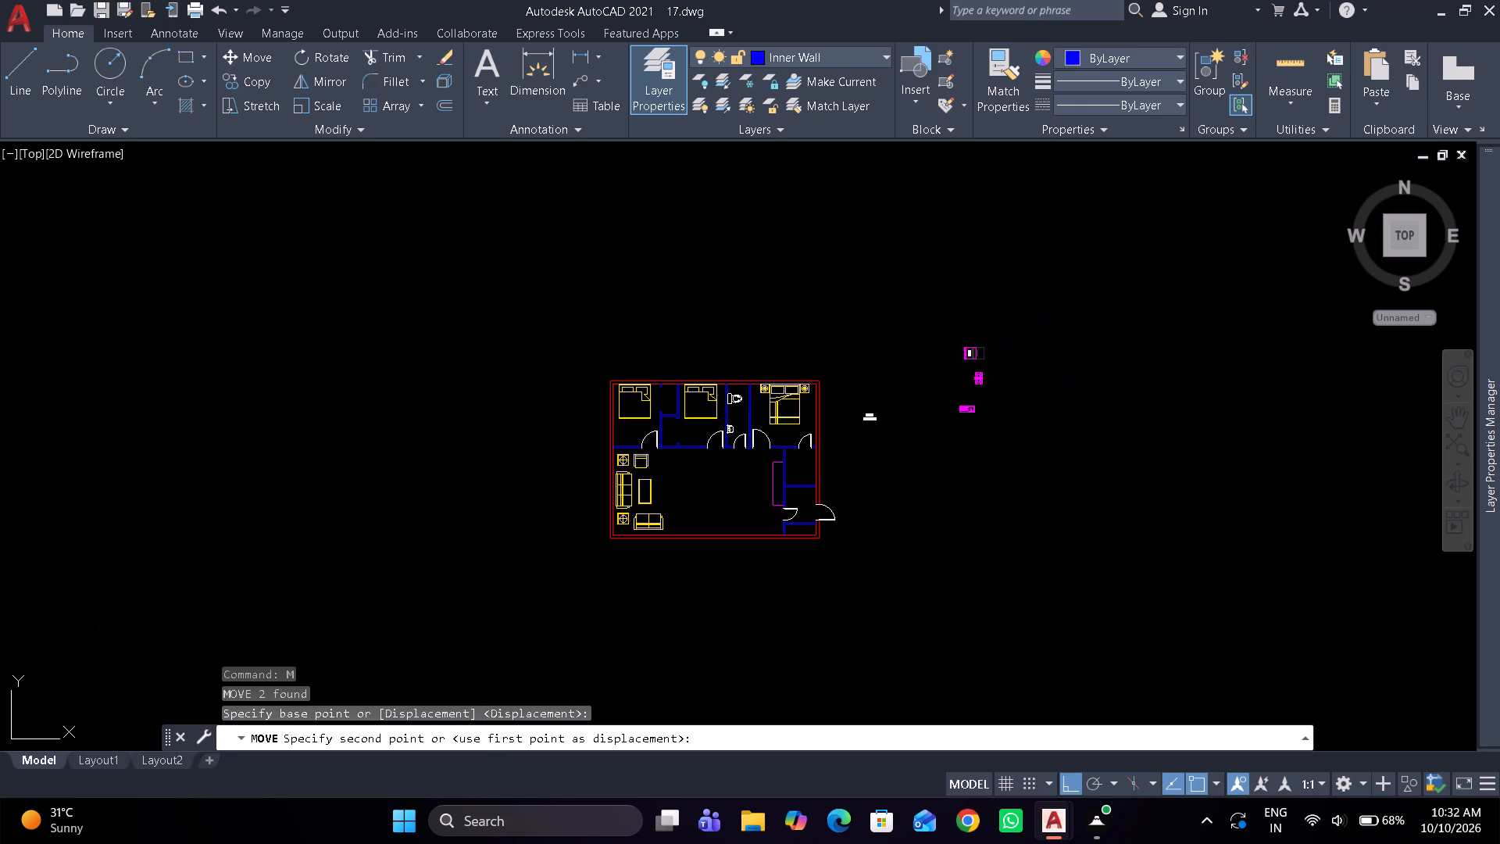
{"action": "scroll", "coordinate": [776, 496], "scroll_direction": "up", "scroll_amount": 4}
{"action": "scroll", "coordinate": [785, 388], "scroll_direction": "up", "scroll_amount": 3}
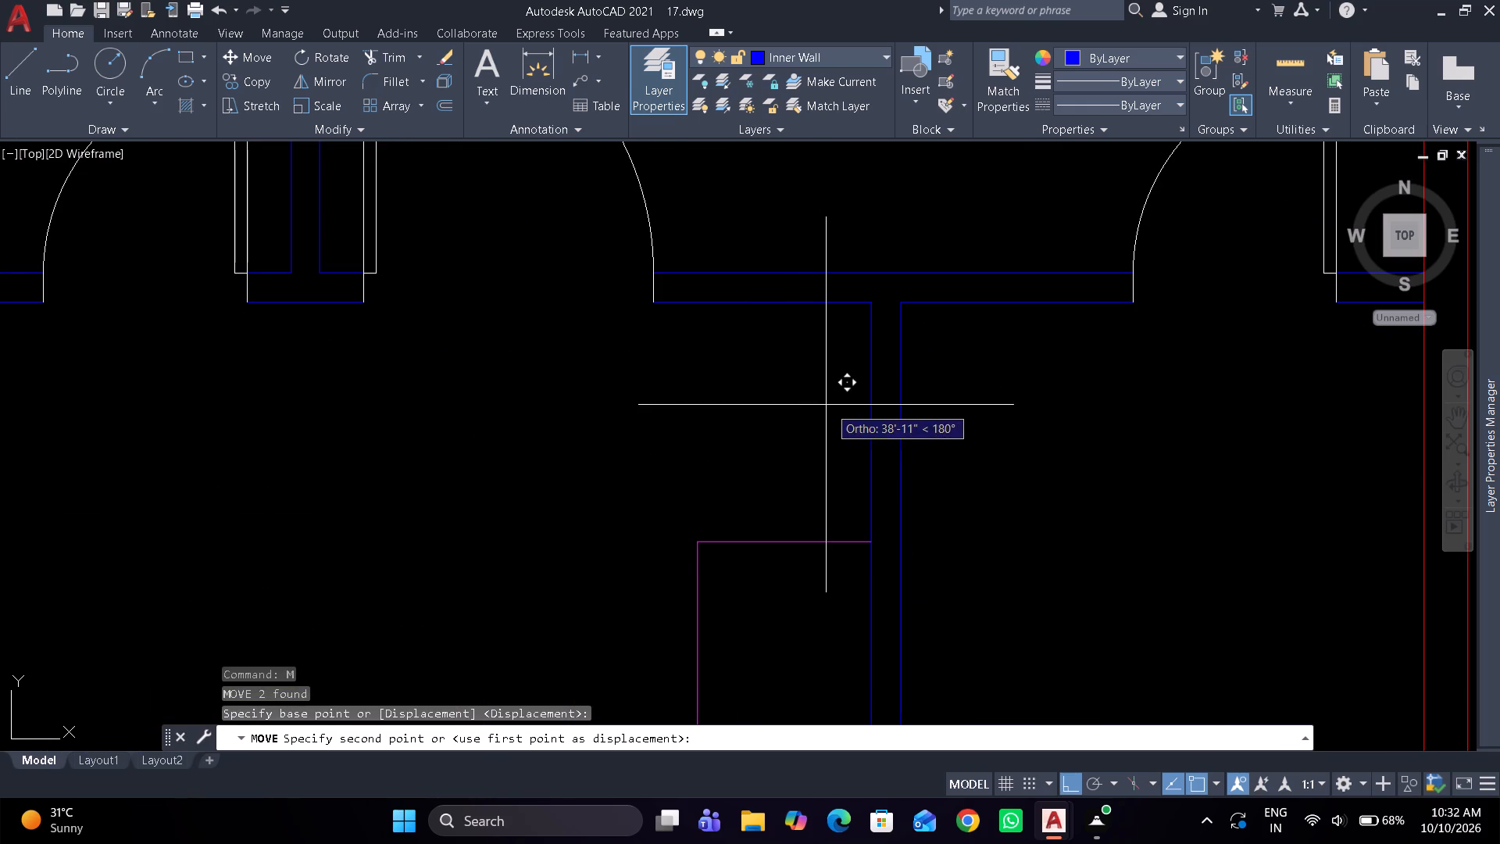
{"action": "left_click", "coordinate": [868, 423]}
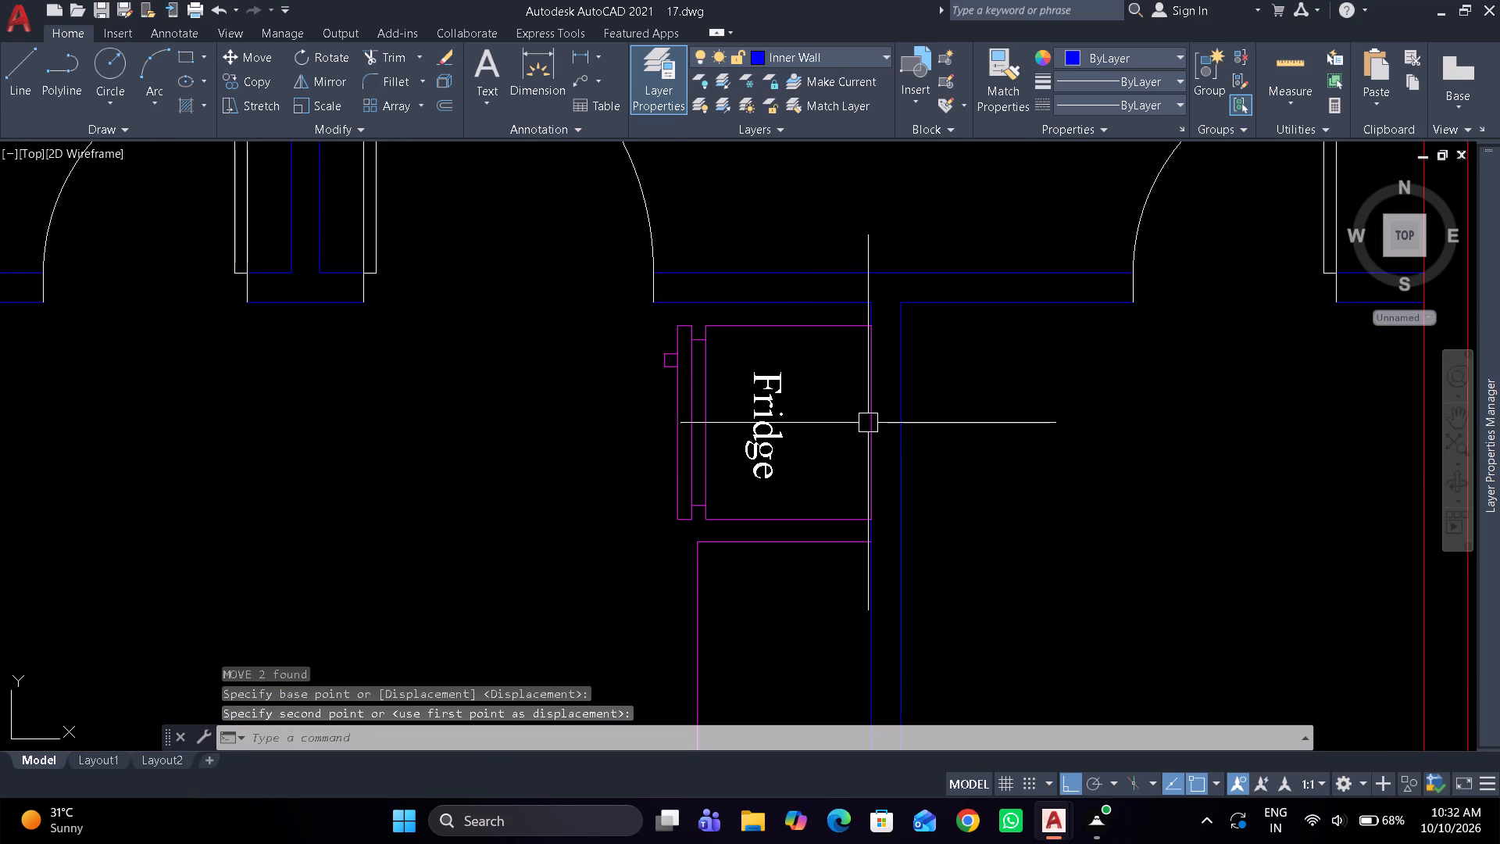
Move the four-burner stove block onto the kitchen counter.
{"action": "scroll", "coordinate": [823, 403], "scroll_direction": "down", "scroll_amount": 4}
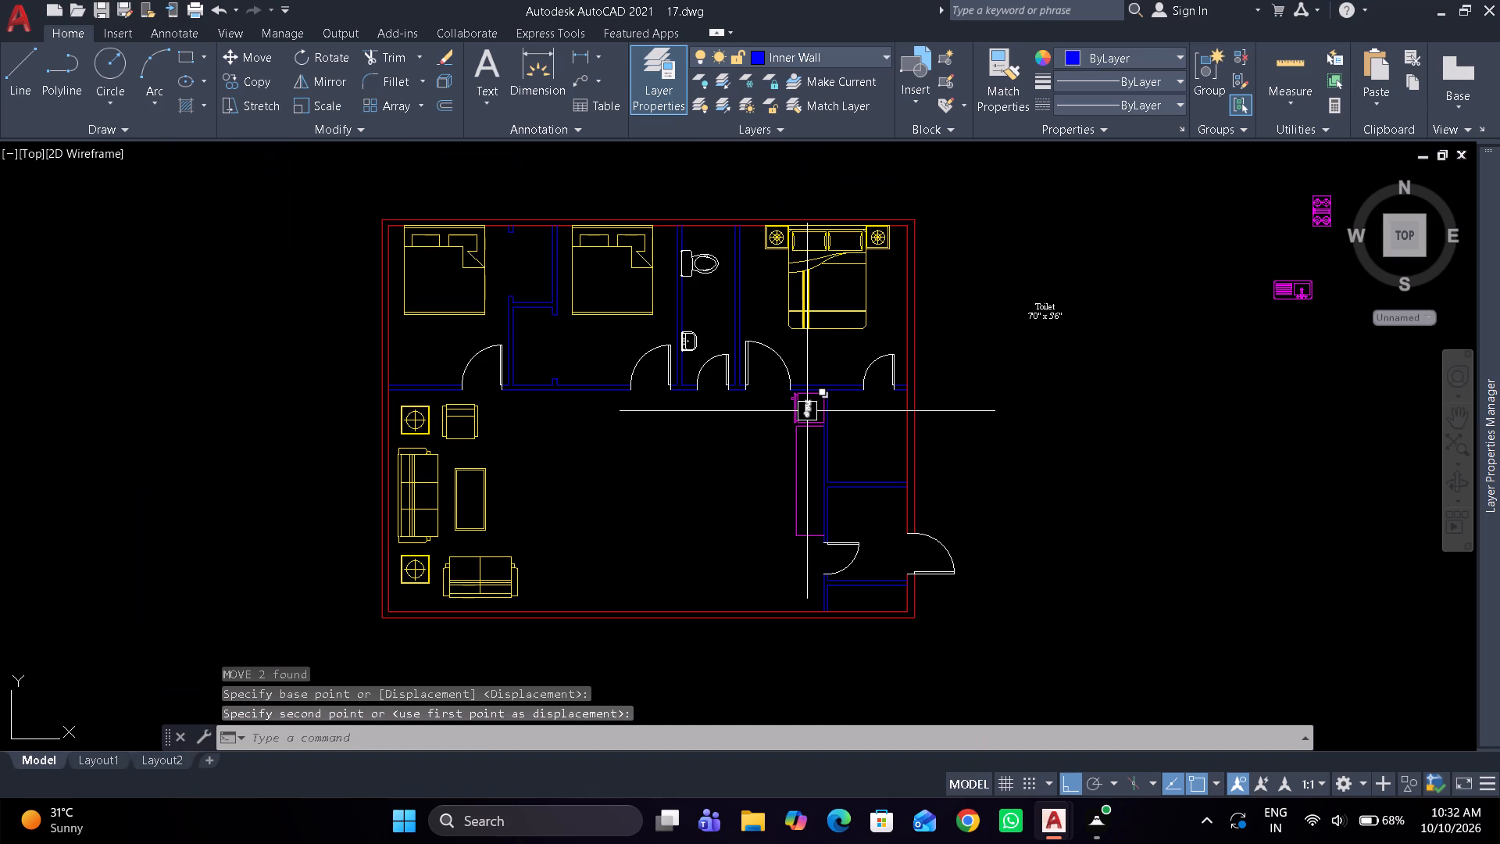
{"action": "left_click", "coordinate": [1320, 206]}
{"action": "left_click_drag", "start_coordinate": [1324, 218], "coordinate": [1234, 306]}
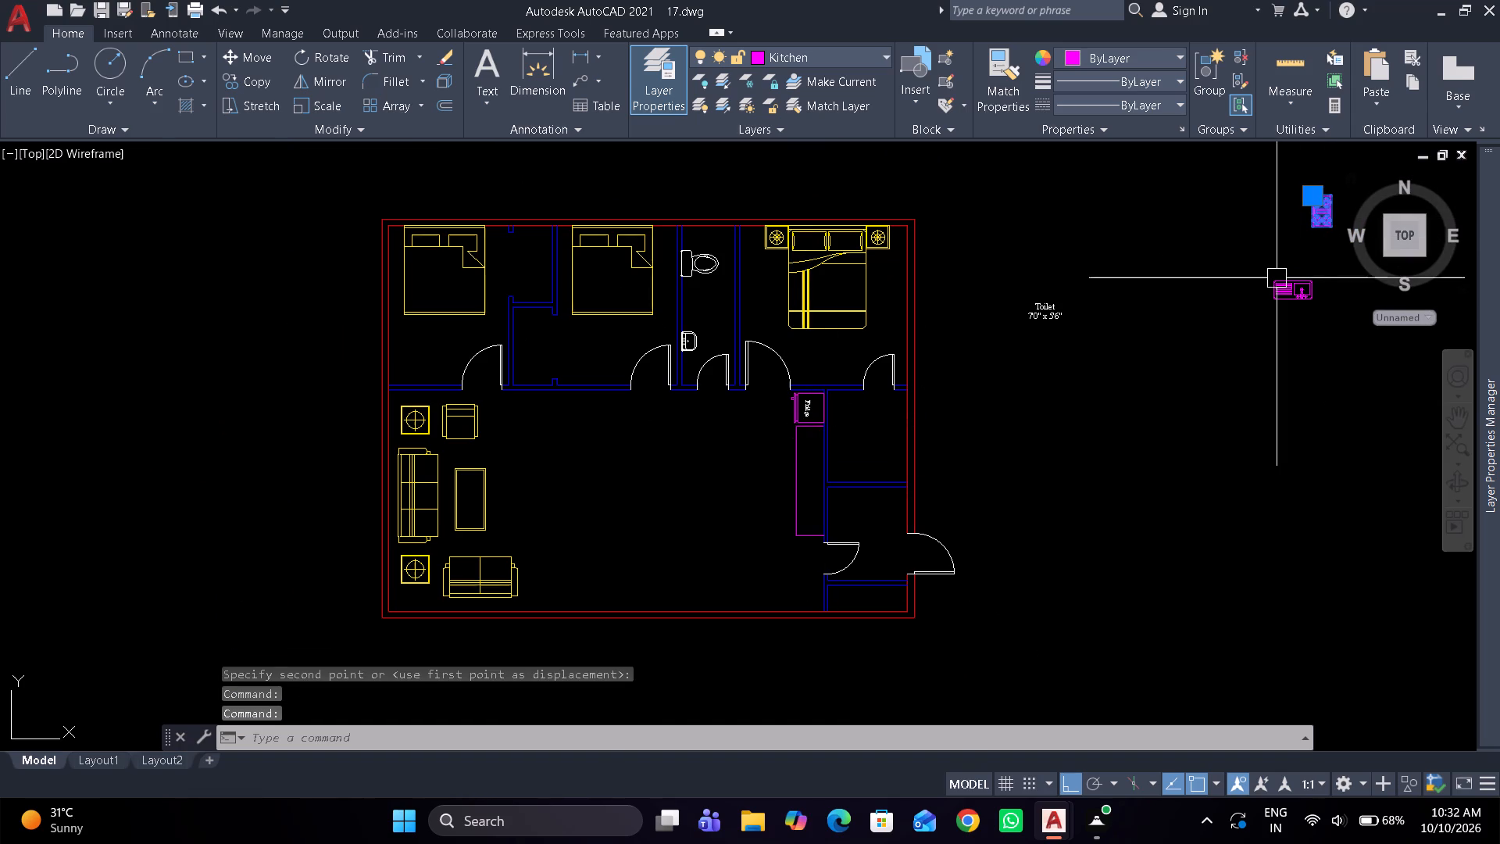
{"action": "left_click_drag", "start_coordinate": [1234, 306], "coordinate": [812, 484]}
Offset the inner line of the lower outer wall 2' upward into the room.
{"action": "scroll", "coordinate": [812, 484], "scroll_direction": "up", "scroll_amount": 2}
{"action": "middle_click_drag", "start_coordinate": [812, 484], "coordinate": [841, 377]}
{"action": "scroll", "coordinate": [842, 373], "scroll_direction": "down", "scroll_amount": 1}
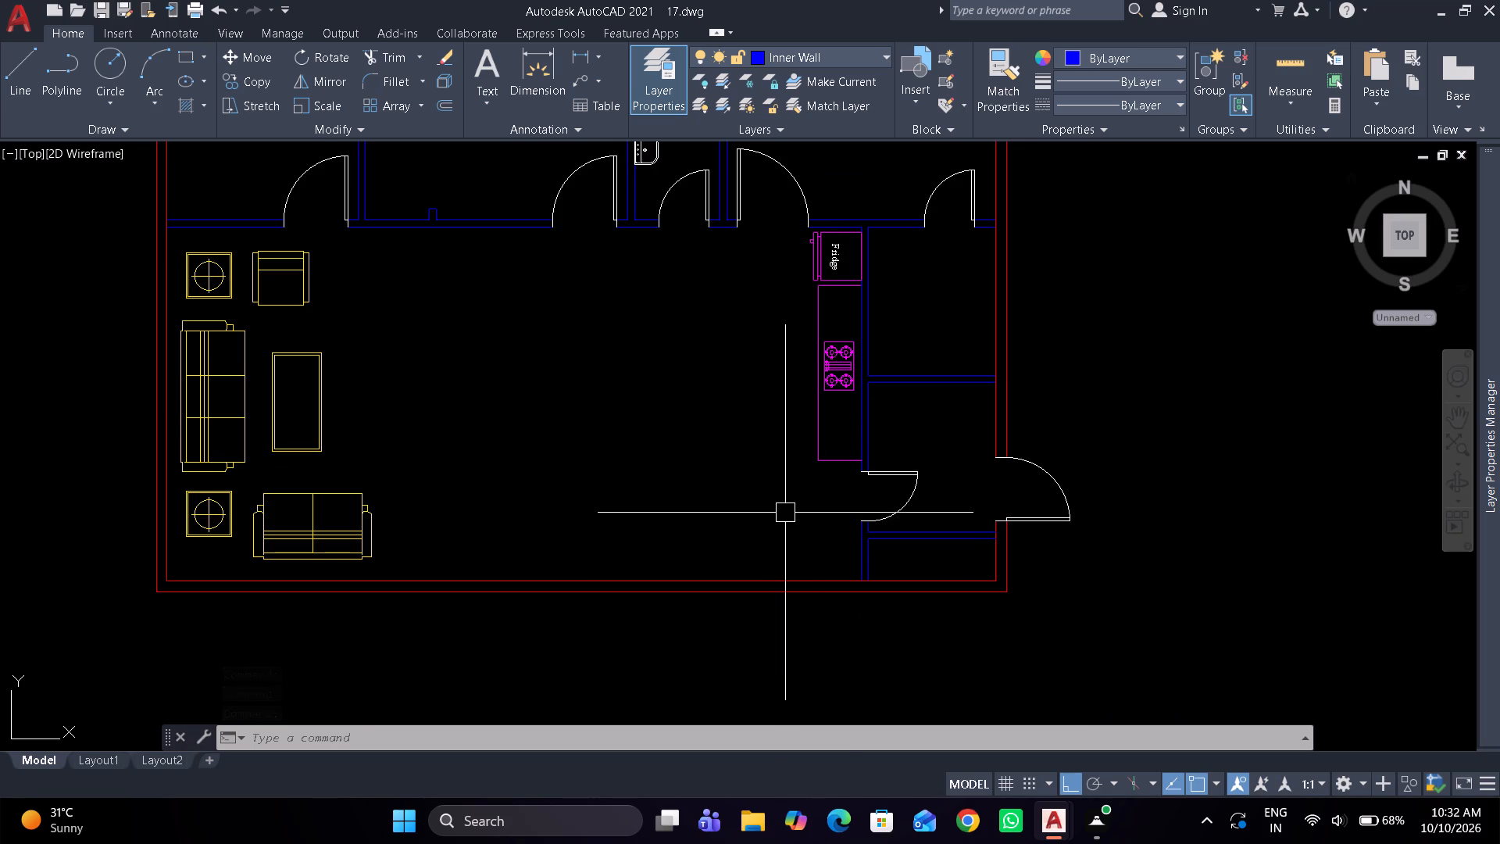
{"action": "middle_click_drag", "start_coordinate": [784, 506], "coordinate": [773, 433]}
{"action": "scroll", "coordinate": [771, 453], "scroll_direction": "up", "scroll_amount": 1}
{"action": "type", "text": "o 2'"}
{"action": "key", "text": "Return"}
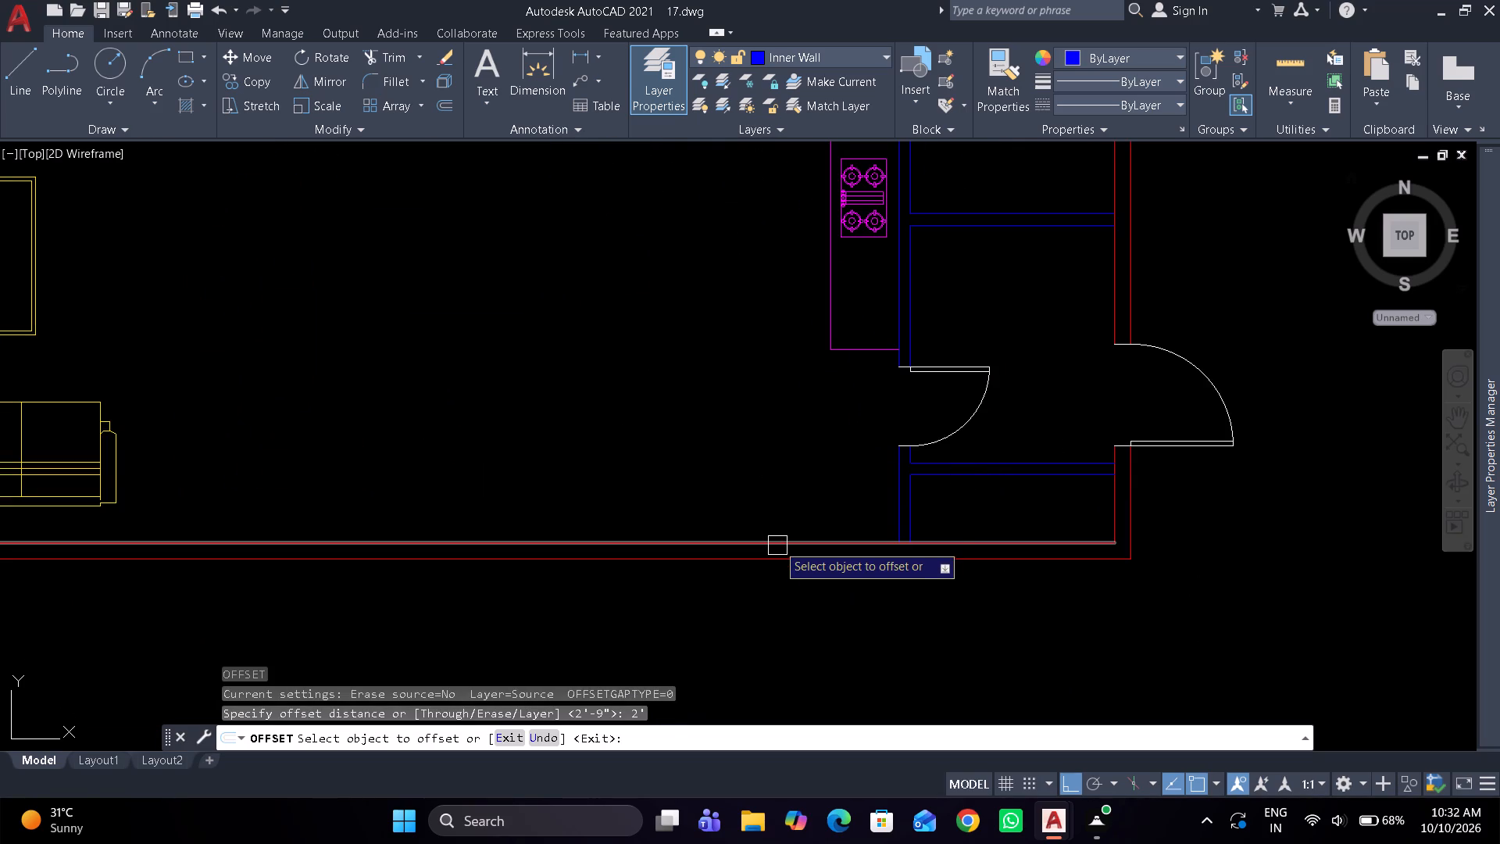
{"action": "left_click_drag", "start_coordinate": [777, 539], "coordinate": [777, 524]}
{"action": "left_click", "coordinate": [777, 499]}
{"action": "key", "text": "space"}
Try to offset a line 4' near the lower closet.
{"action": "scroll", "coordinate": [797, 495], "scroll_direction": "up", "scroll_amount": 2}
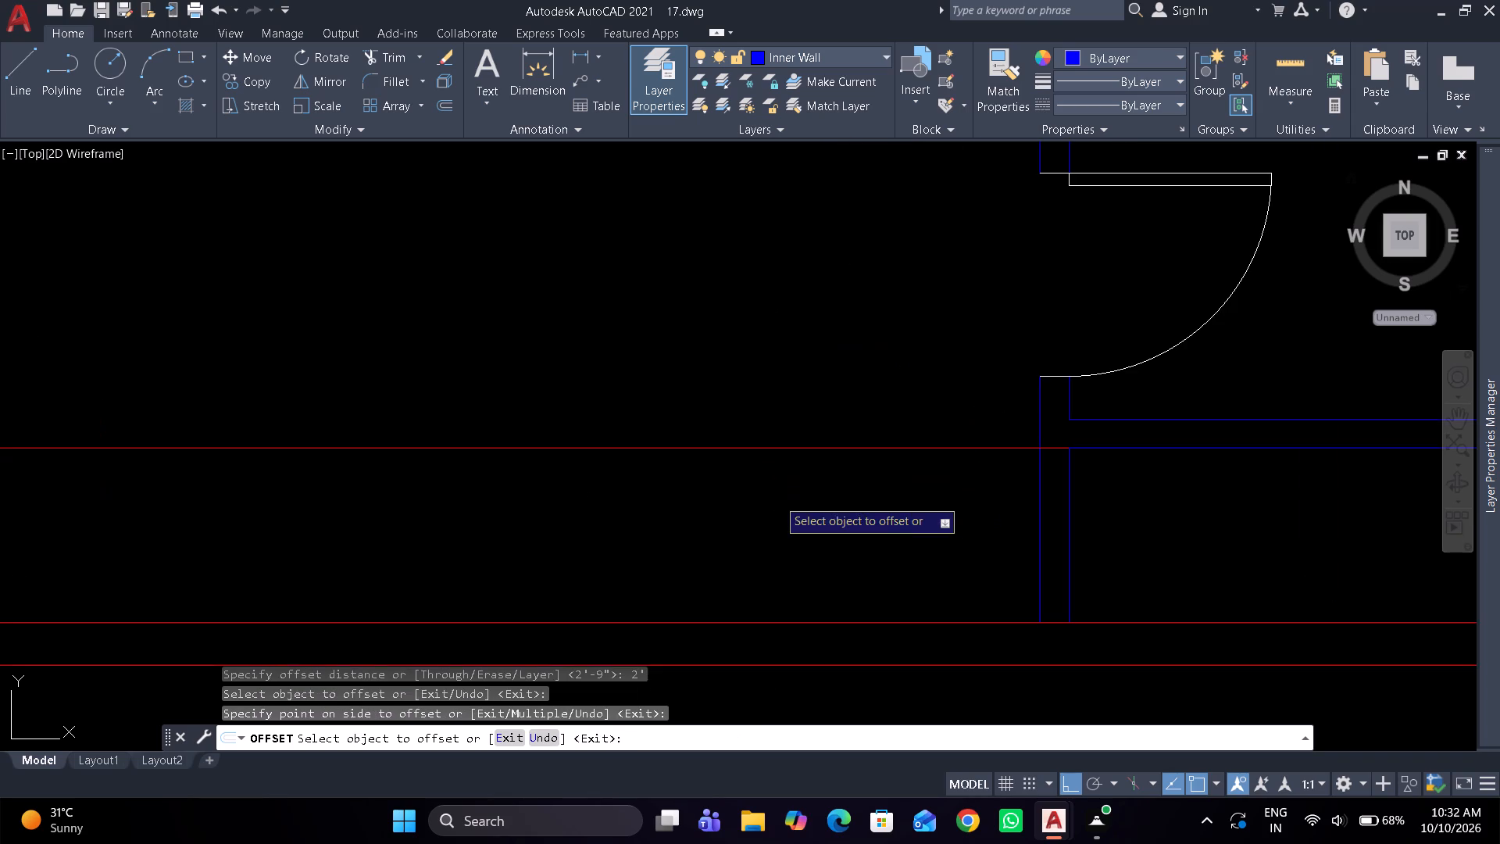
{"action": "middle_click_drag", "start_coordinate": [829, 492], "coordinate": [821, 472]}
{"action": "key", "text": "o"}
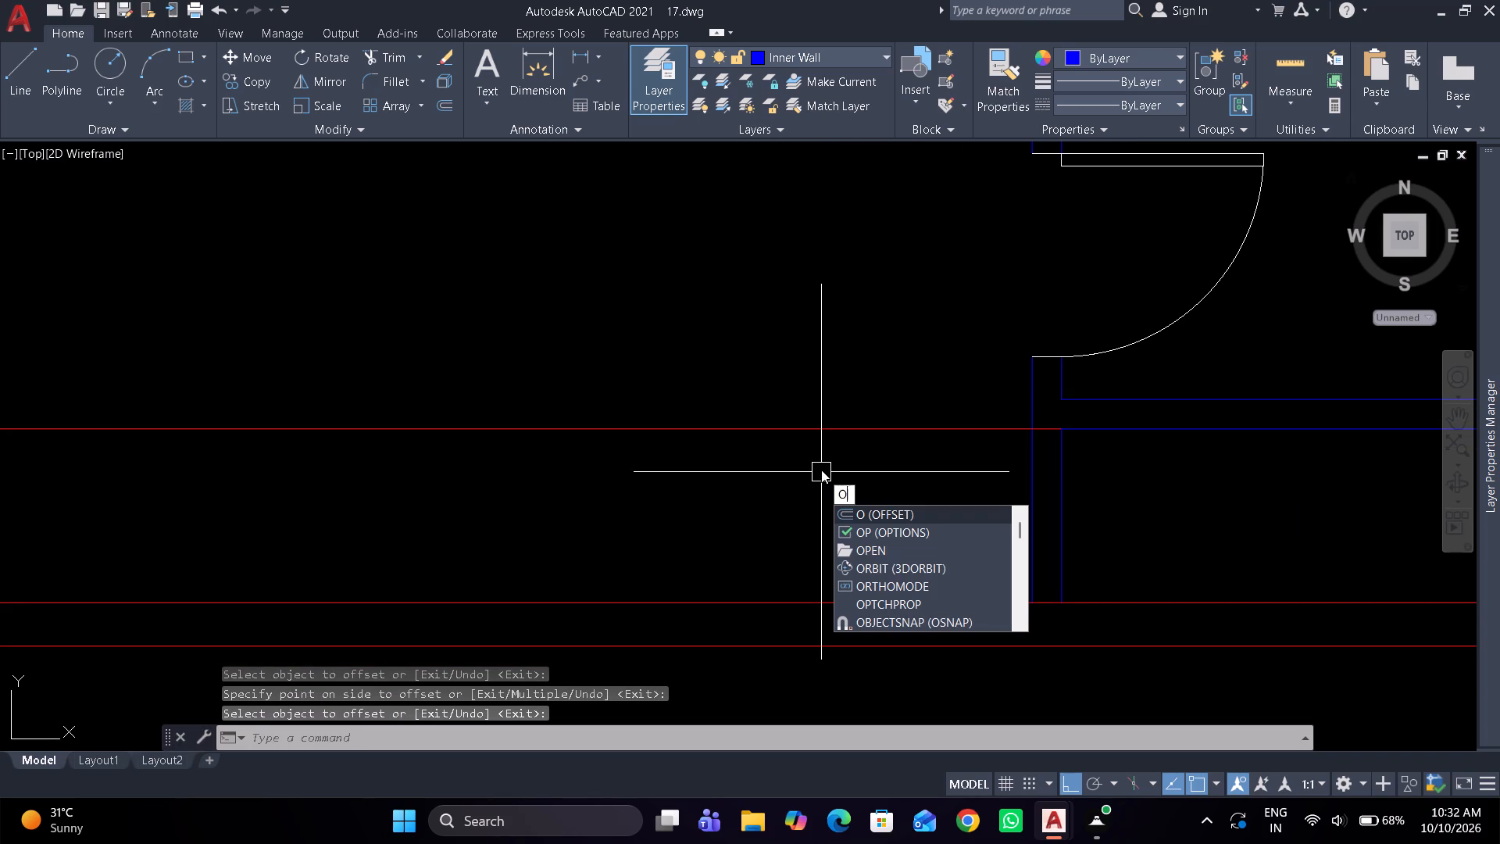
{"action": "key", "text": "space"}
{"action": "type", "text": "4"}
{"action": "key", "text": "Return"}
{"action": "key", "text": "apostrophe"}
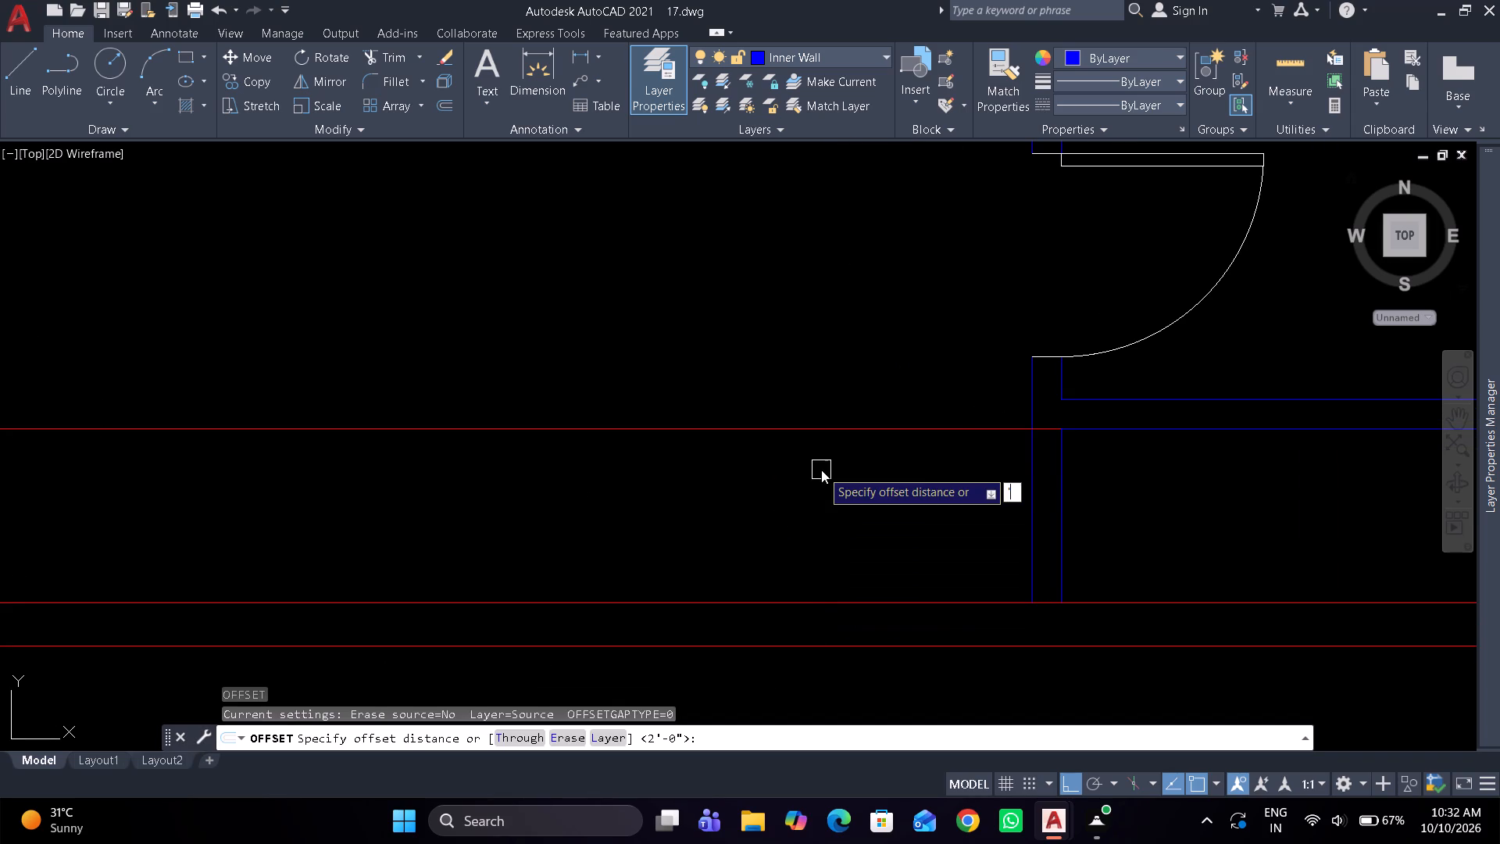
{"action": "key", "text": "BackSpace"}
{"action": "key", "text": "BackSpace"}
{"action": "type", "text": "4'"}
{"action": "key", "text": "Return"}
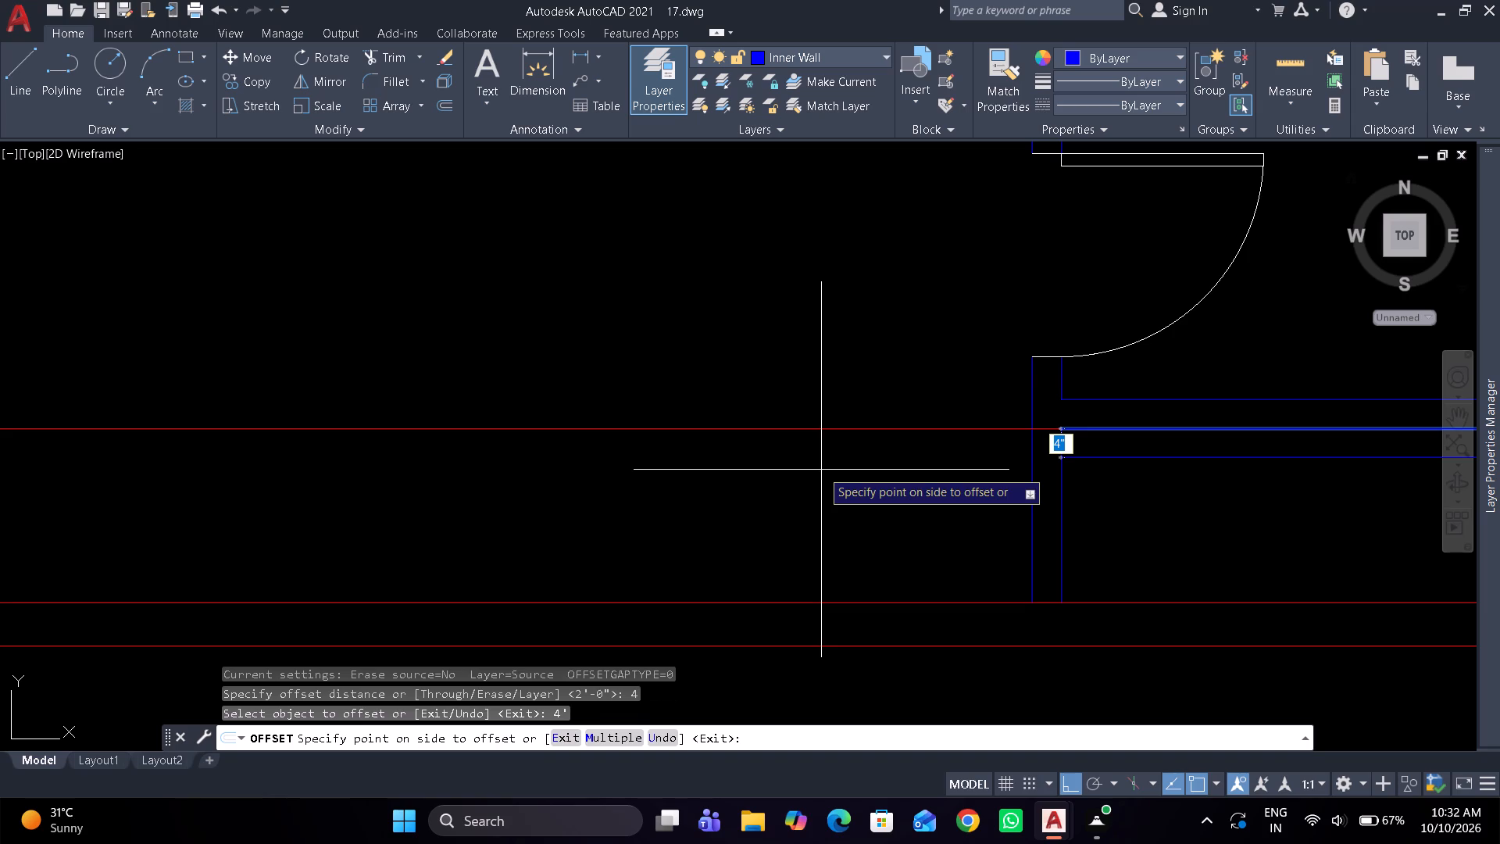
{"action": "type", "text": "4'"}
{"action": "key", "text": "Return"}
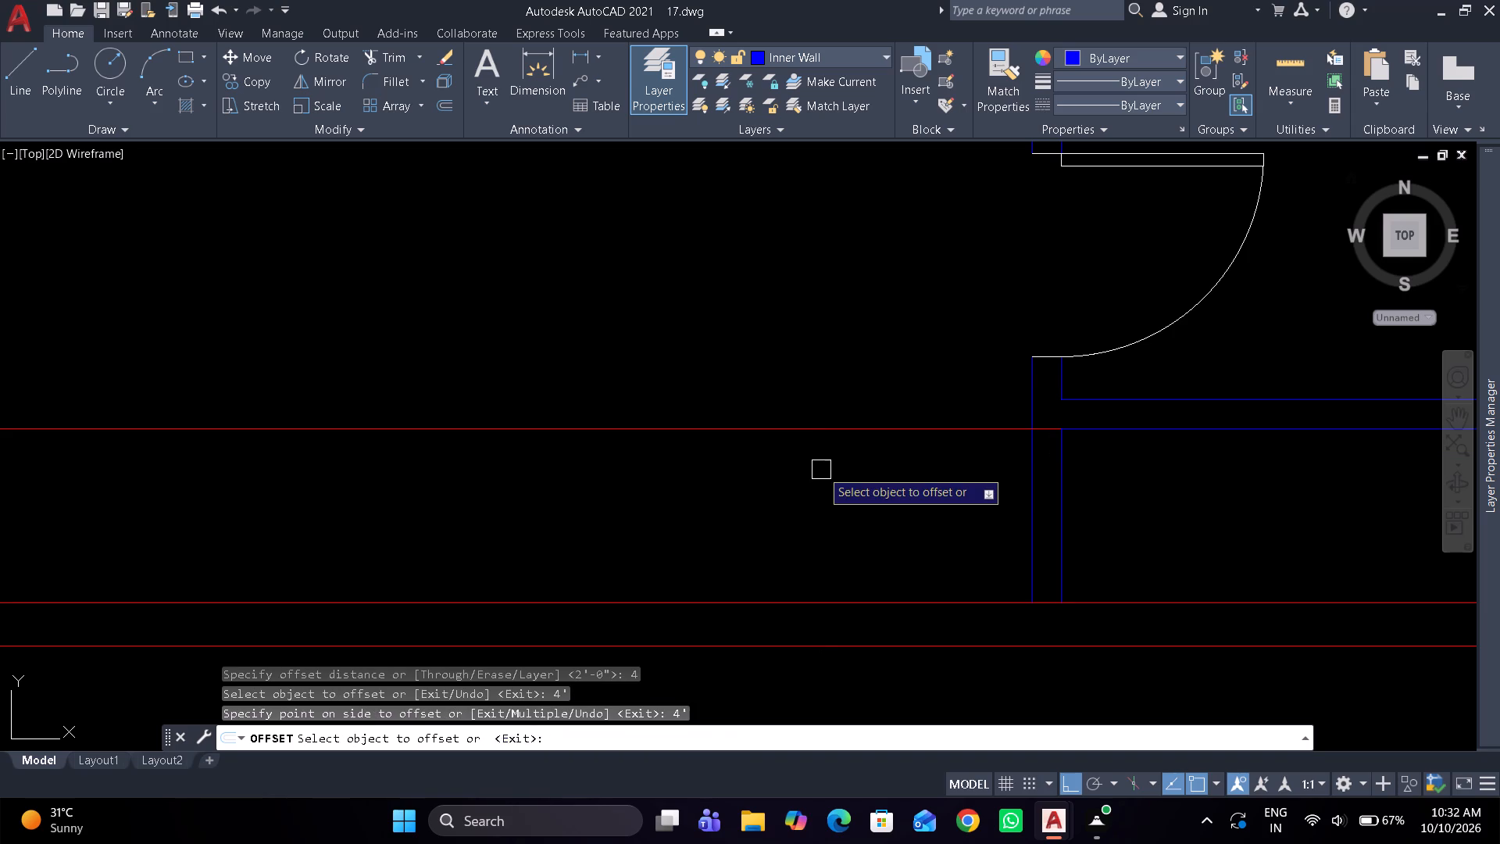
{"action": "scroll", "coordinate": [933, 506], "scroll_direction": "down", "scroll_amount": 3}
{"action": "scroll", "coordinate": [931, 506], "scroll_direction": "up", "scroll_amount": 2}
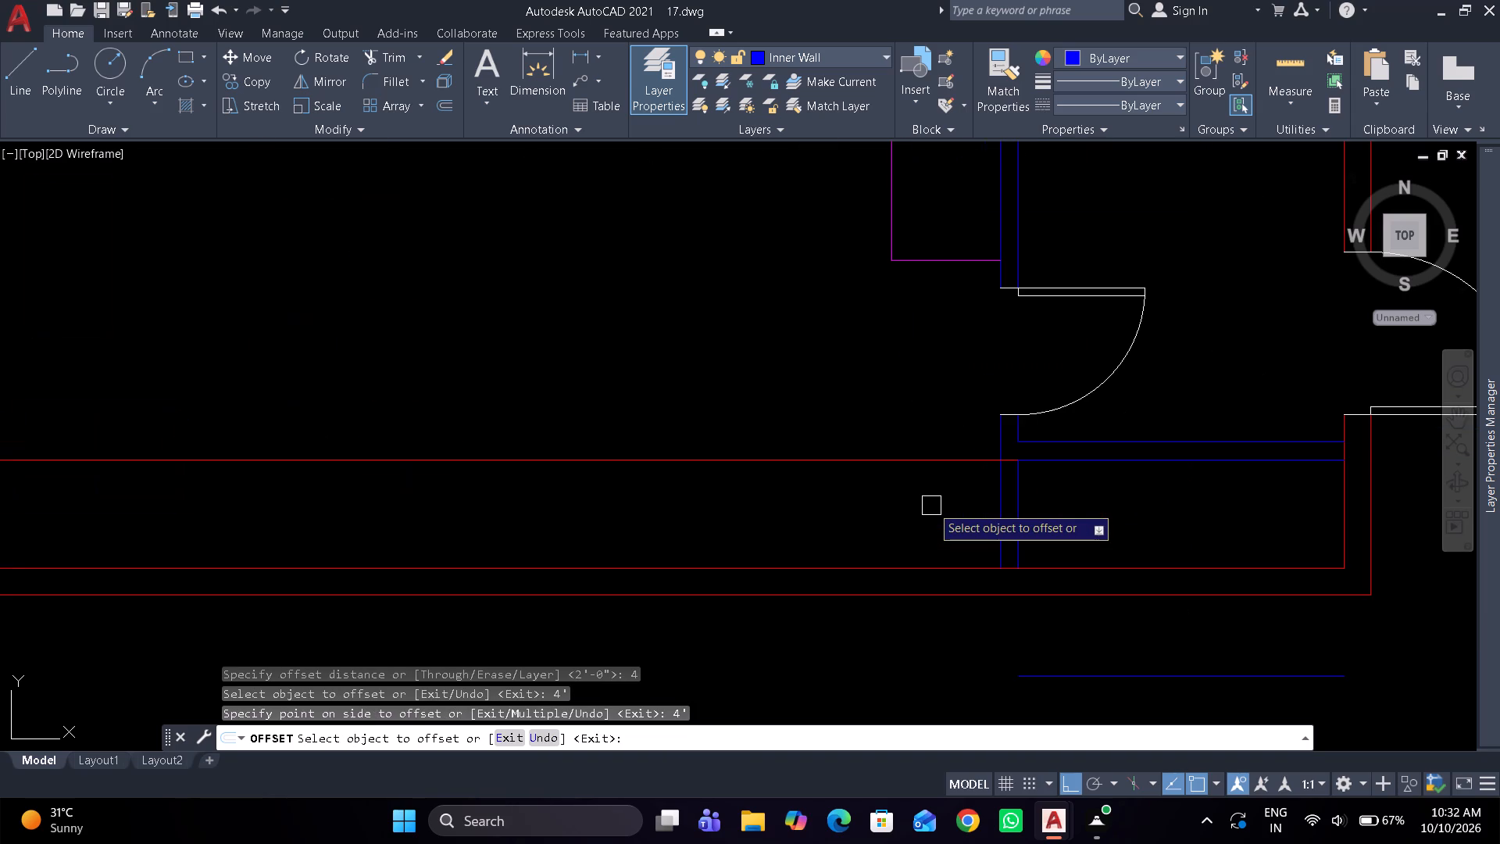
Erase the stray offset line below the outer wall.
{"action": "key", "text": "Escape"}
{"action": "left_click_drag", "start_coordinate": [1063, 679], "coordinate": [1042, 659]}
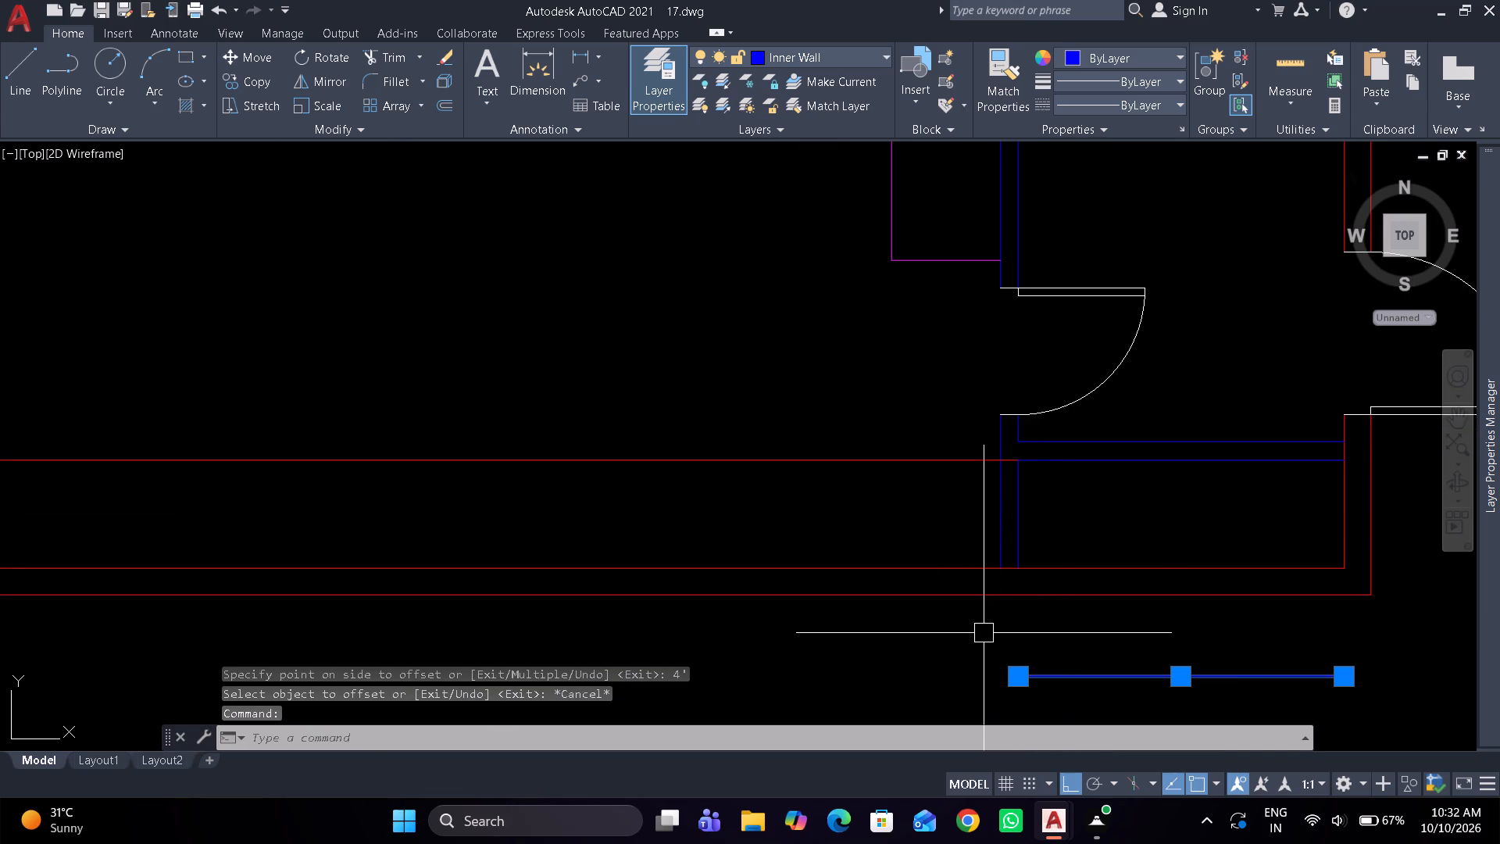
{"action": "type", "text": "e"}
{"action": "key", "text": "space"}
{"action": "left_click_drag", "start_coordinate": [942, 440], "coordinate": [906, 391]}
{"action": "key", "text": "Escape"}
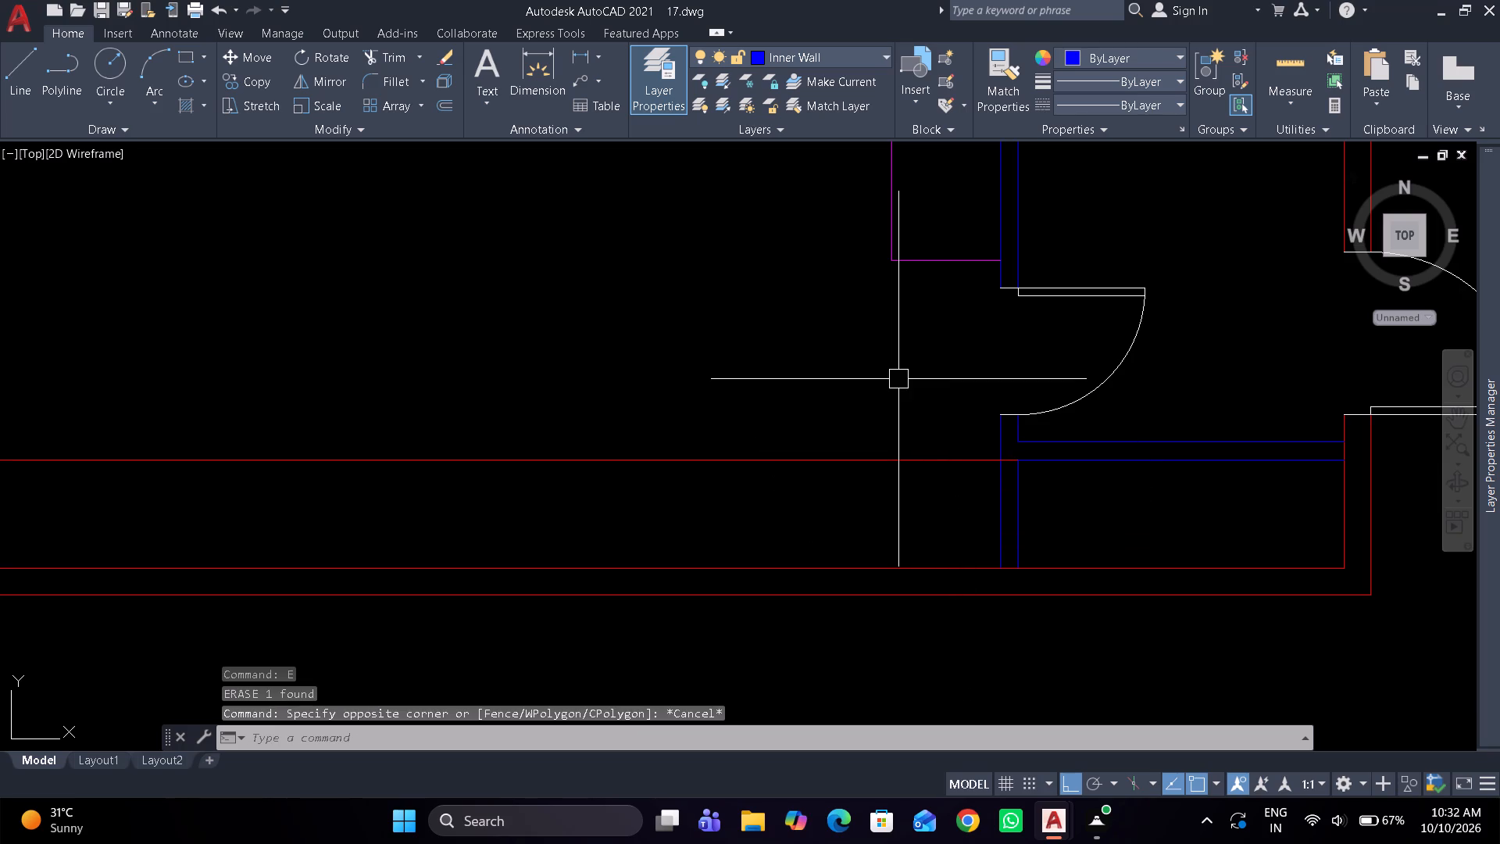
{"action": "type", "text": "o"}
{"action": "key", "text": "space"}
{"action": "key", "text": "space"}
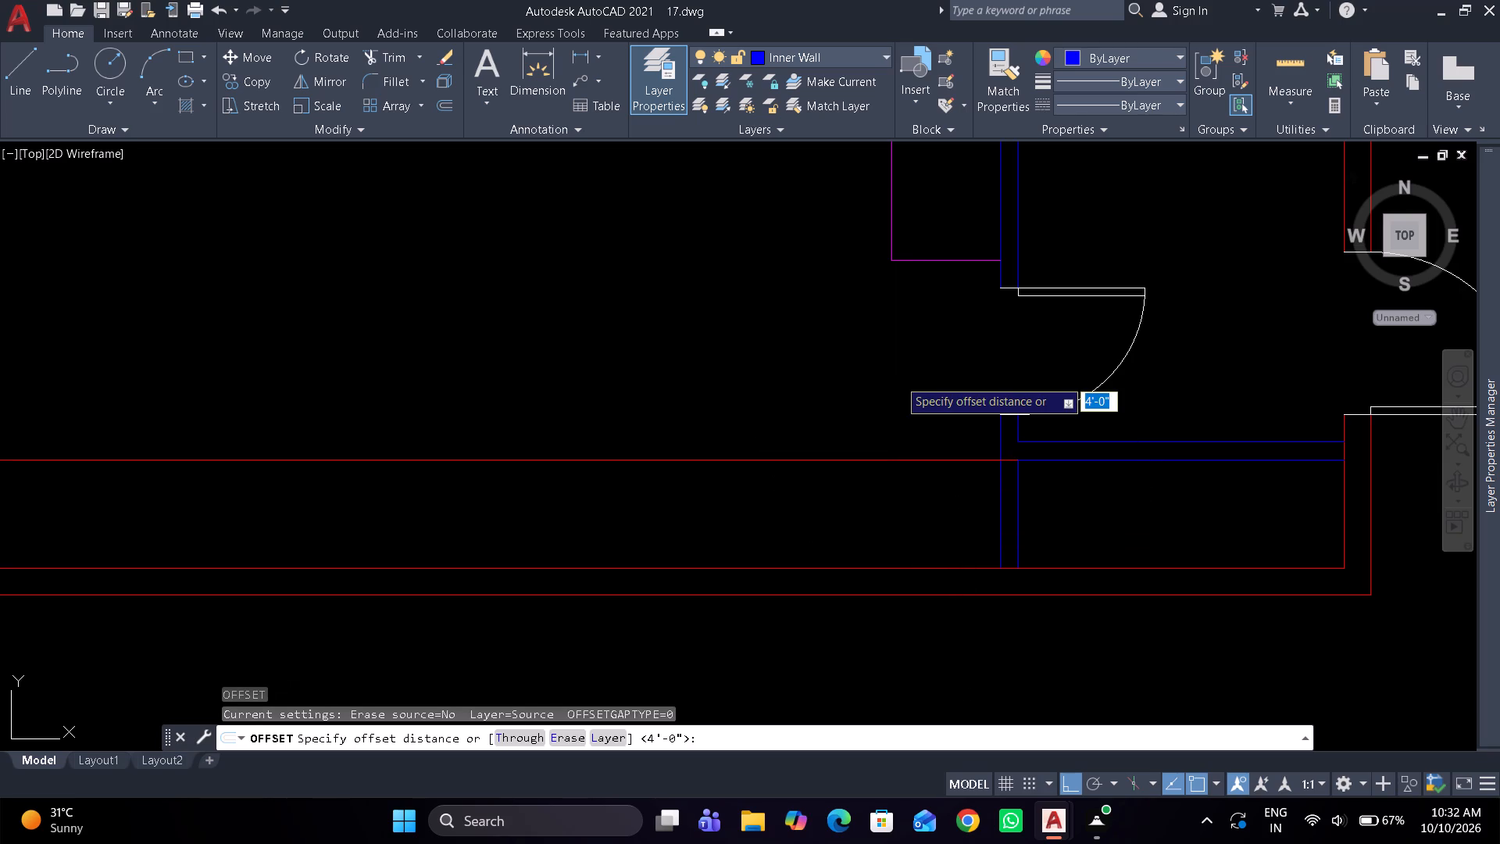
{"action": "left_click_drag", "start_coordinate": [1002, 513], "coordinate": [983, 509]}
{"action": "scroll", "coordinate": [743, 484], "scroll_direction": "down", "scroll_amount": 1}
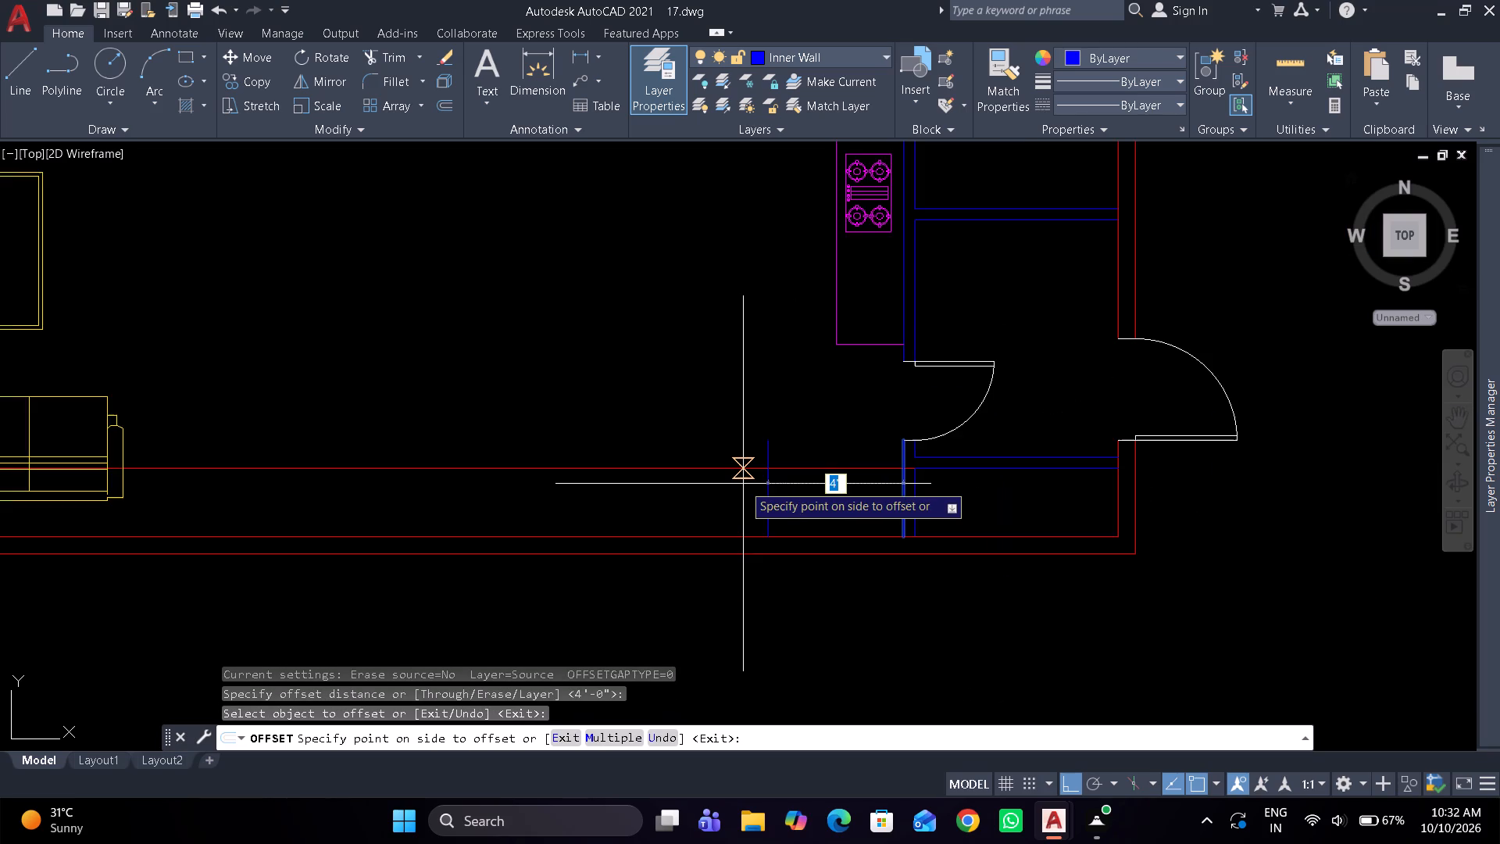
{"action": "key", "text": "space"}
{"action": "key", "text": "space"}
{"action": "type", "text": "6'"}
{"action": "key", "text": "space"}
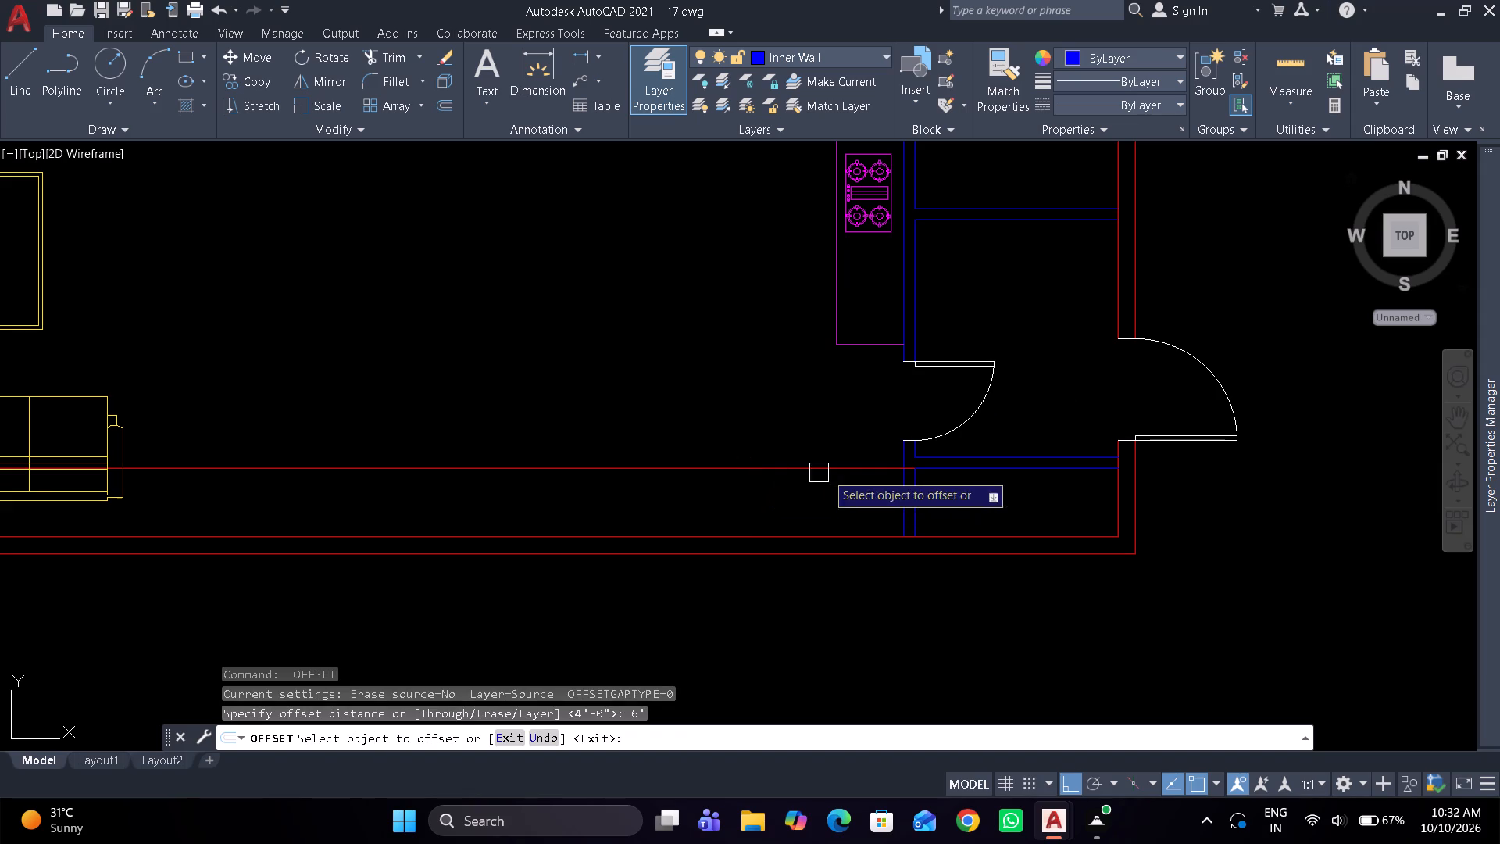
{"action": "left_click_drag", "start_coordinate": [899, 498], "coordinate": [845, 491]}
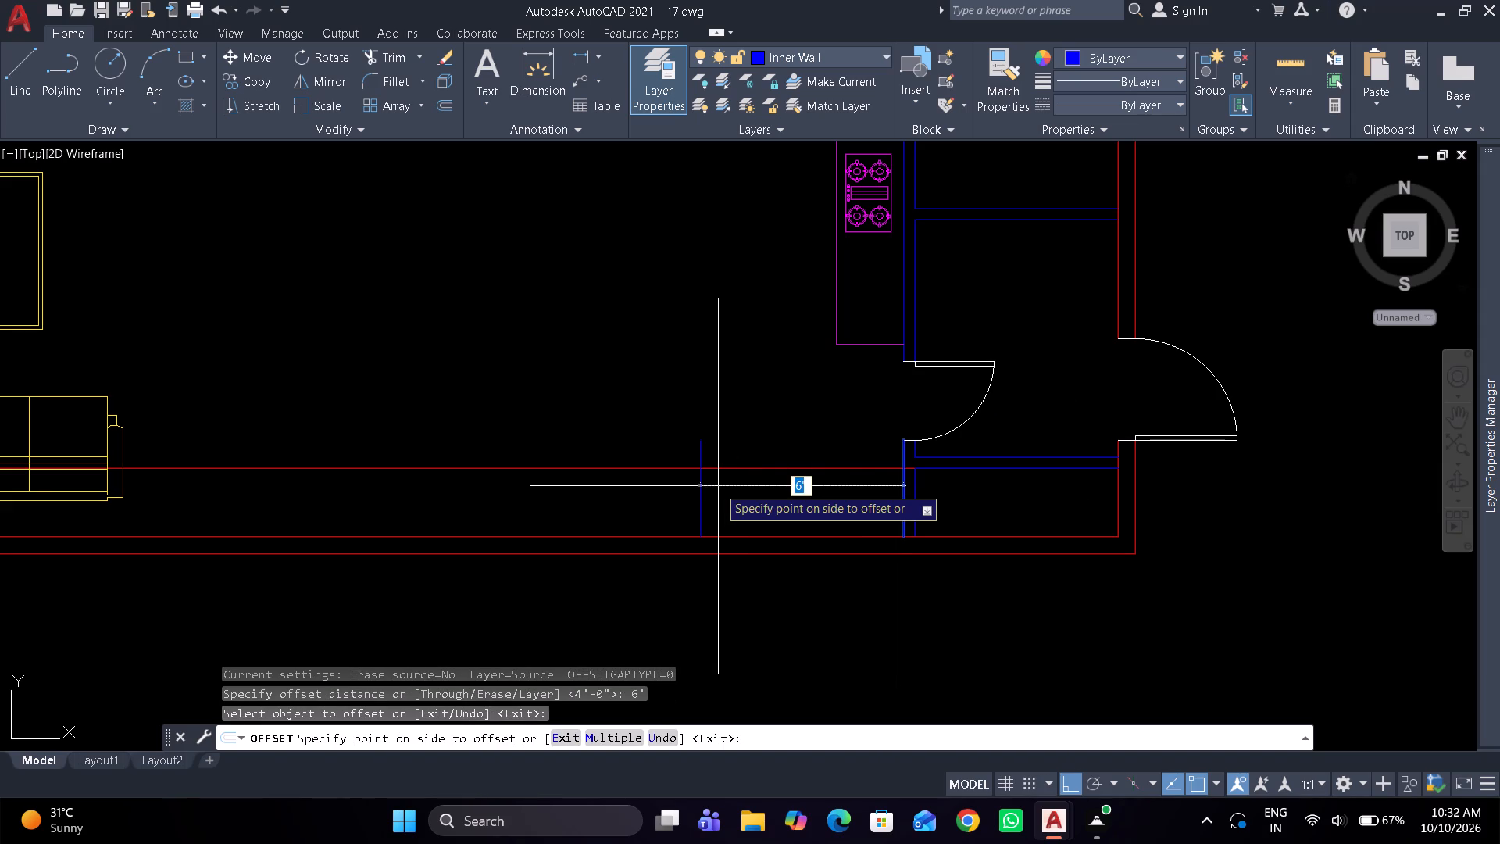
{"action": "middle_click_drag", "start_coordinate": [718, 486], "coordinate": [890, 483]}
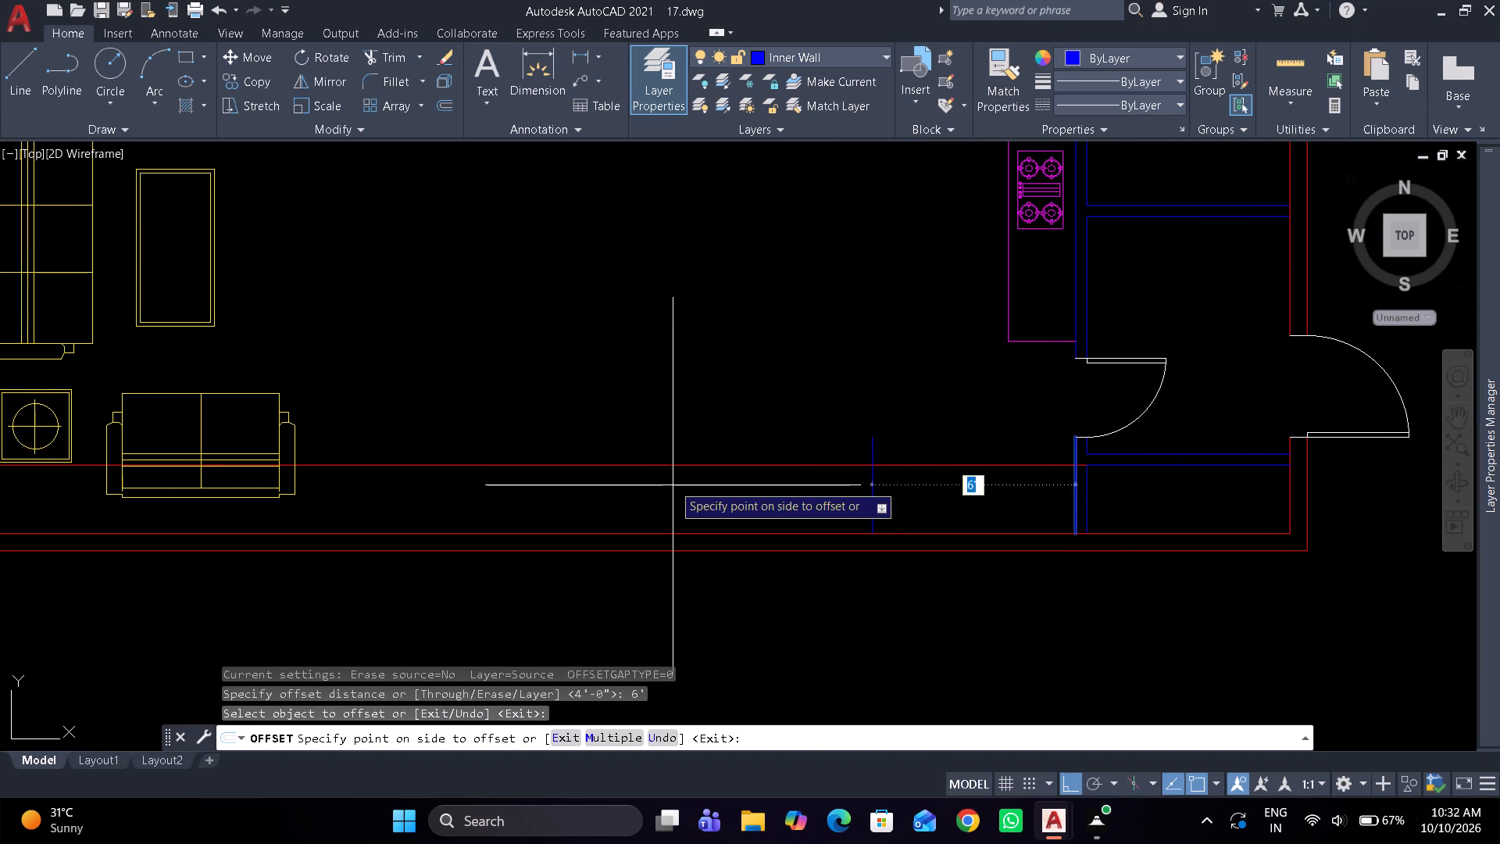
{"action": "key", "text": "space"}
Offset the short inner wall line below the closet-side door 8' into the living area.
{"action": "key", "text": "space"}
{"action": "type", "text": "8'"}
{"action": "key", "text": "space"}
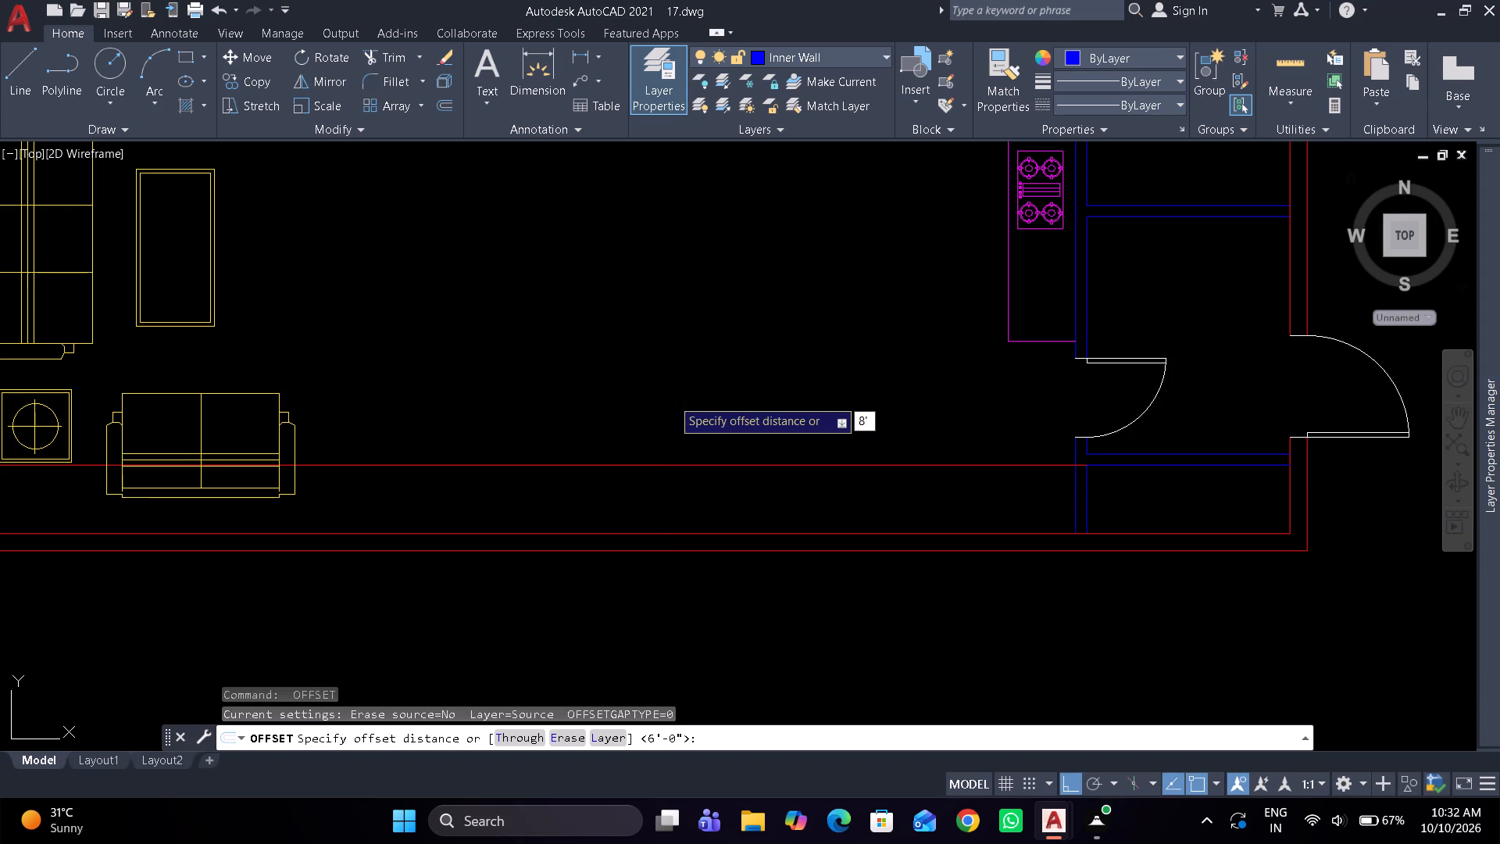
{"action": "scroll", "coordinate": [852, 463], "scroll_direction": "up", "scroll_amount": 2}
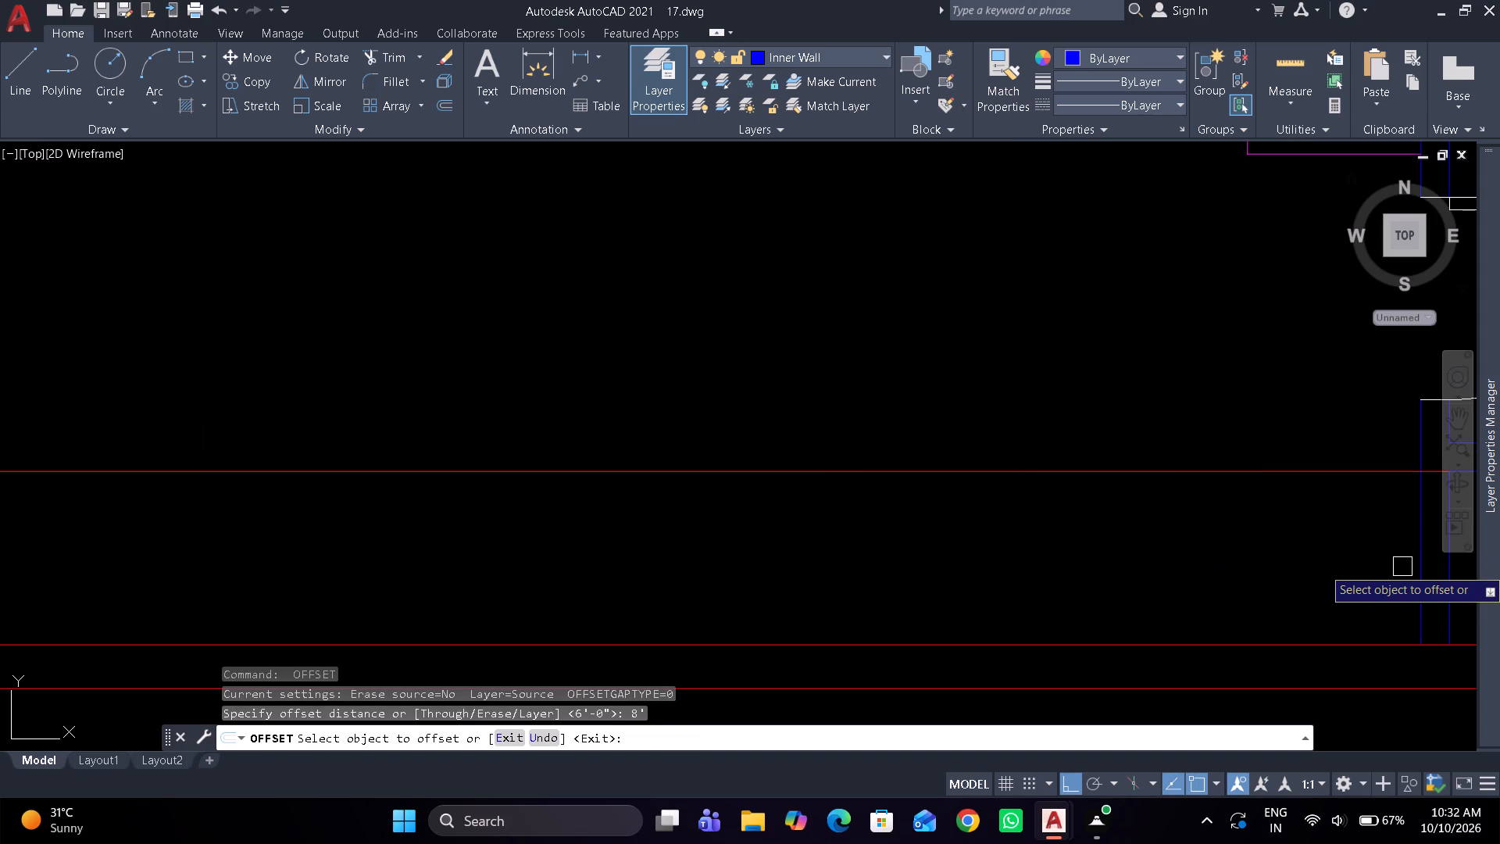
{"action": "left_click_drag", "start_coordinate": [1416, 576], "coordinate": [1405, 574]}
{"action": "scroll", "coordinate": [1284, 570], "scroll_direction": "down", "scroll_amount": 1}
{"action": "left_click", "coordinate": [1103, 399]}
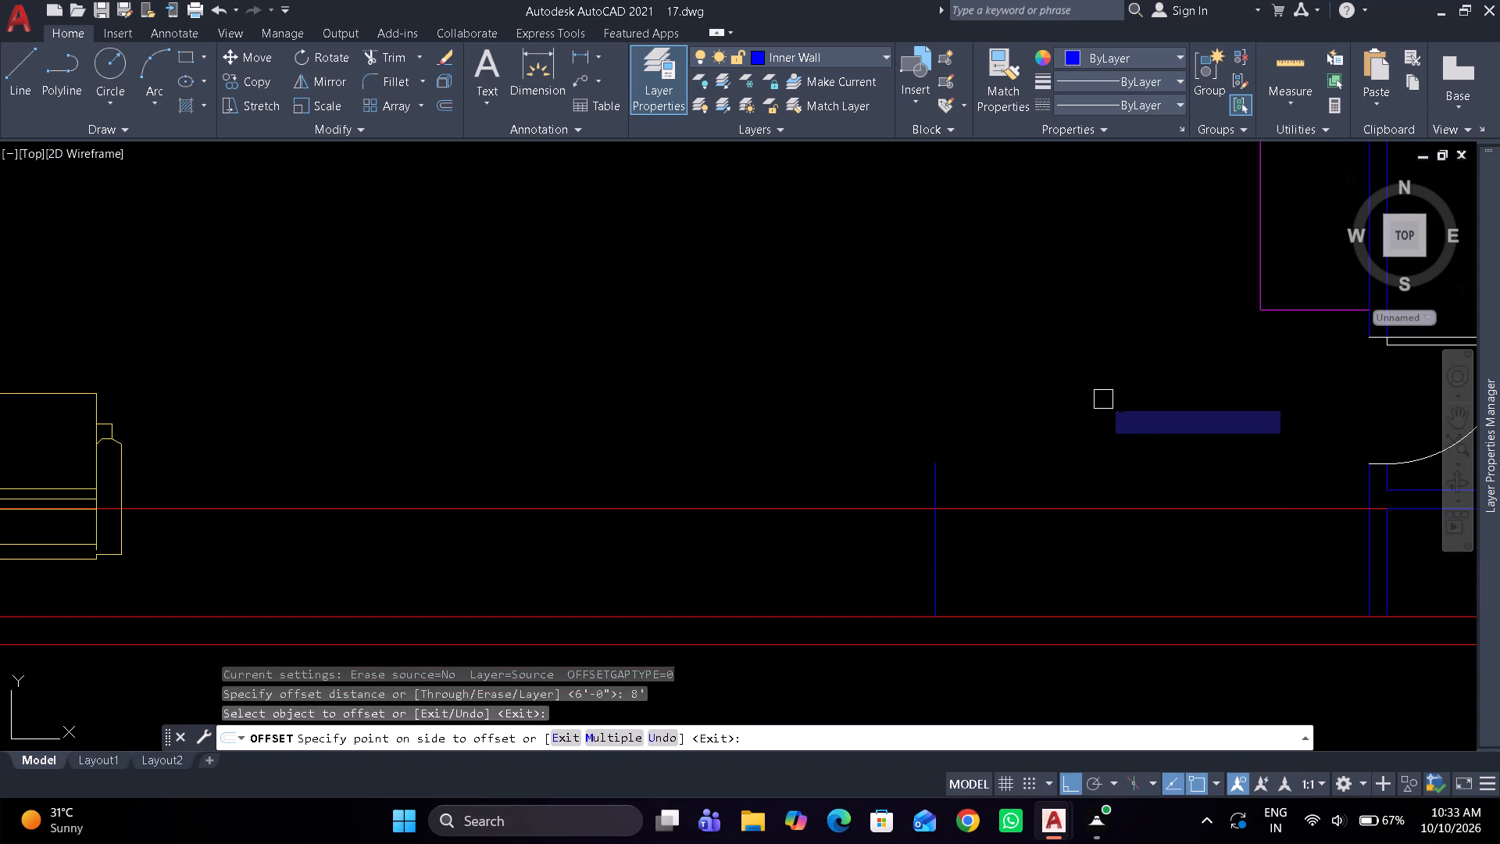
{"action": "key", "text": "space"}
Trim the 8' offset line above the horizontal 2' offset line, and the horizontal line beyond their corner.
{"action": "type", "text": "tr"}
{"action": "key", "text": "space"}
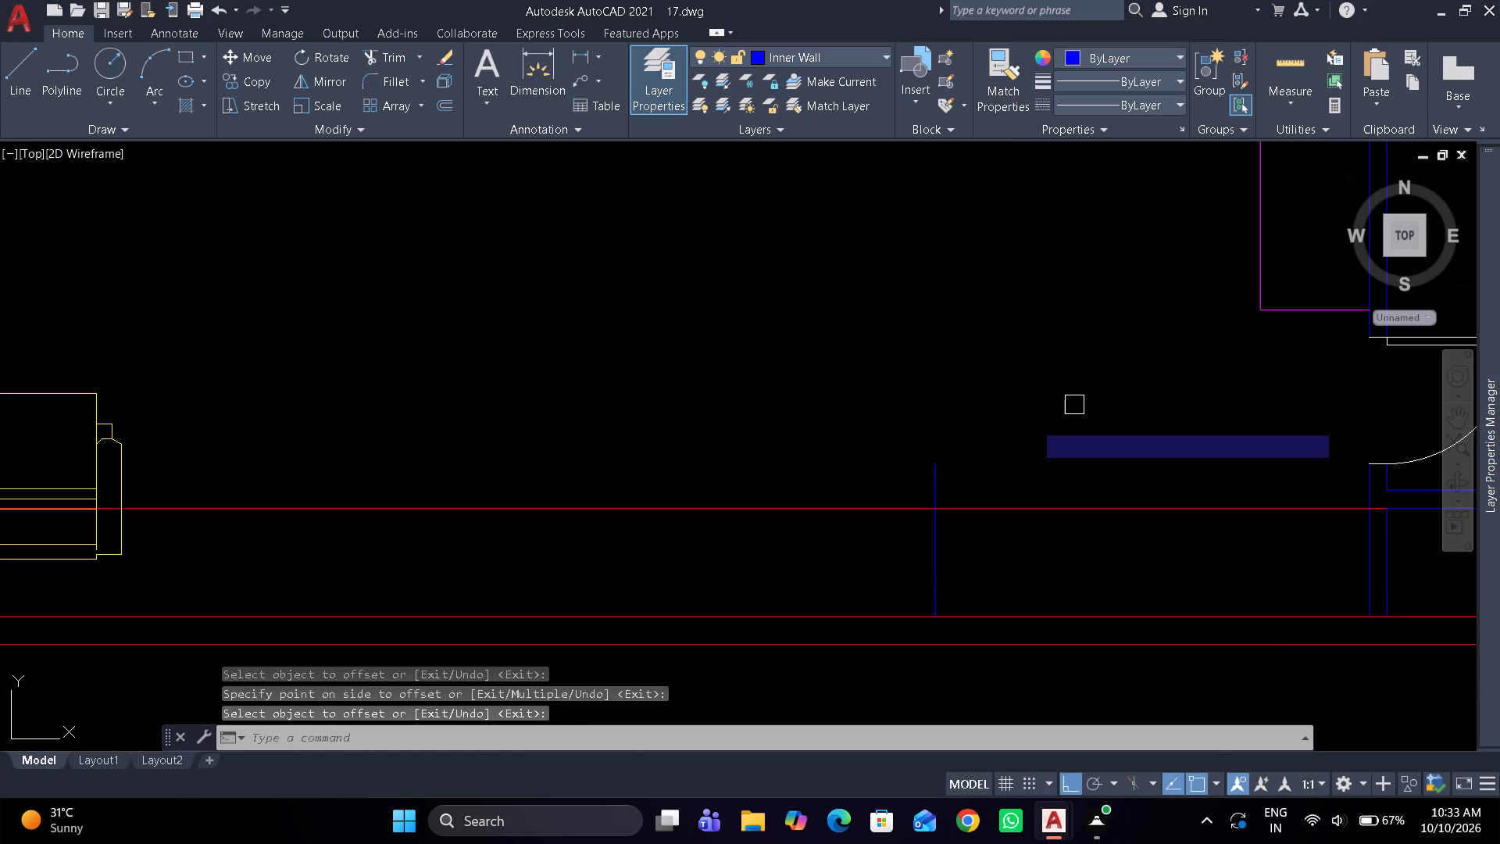
{"action": "left_click", "coordinate": [934, 472]}
{"action": "middle_click_drag", "start_coordinate": [917, 473], "coordinate": [567, 460]}
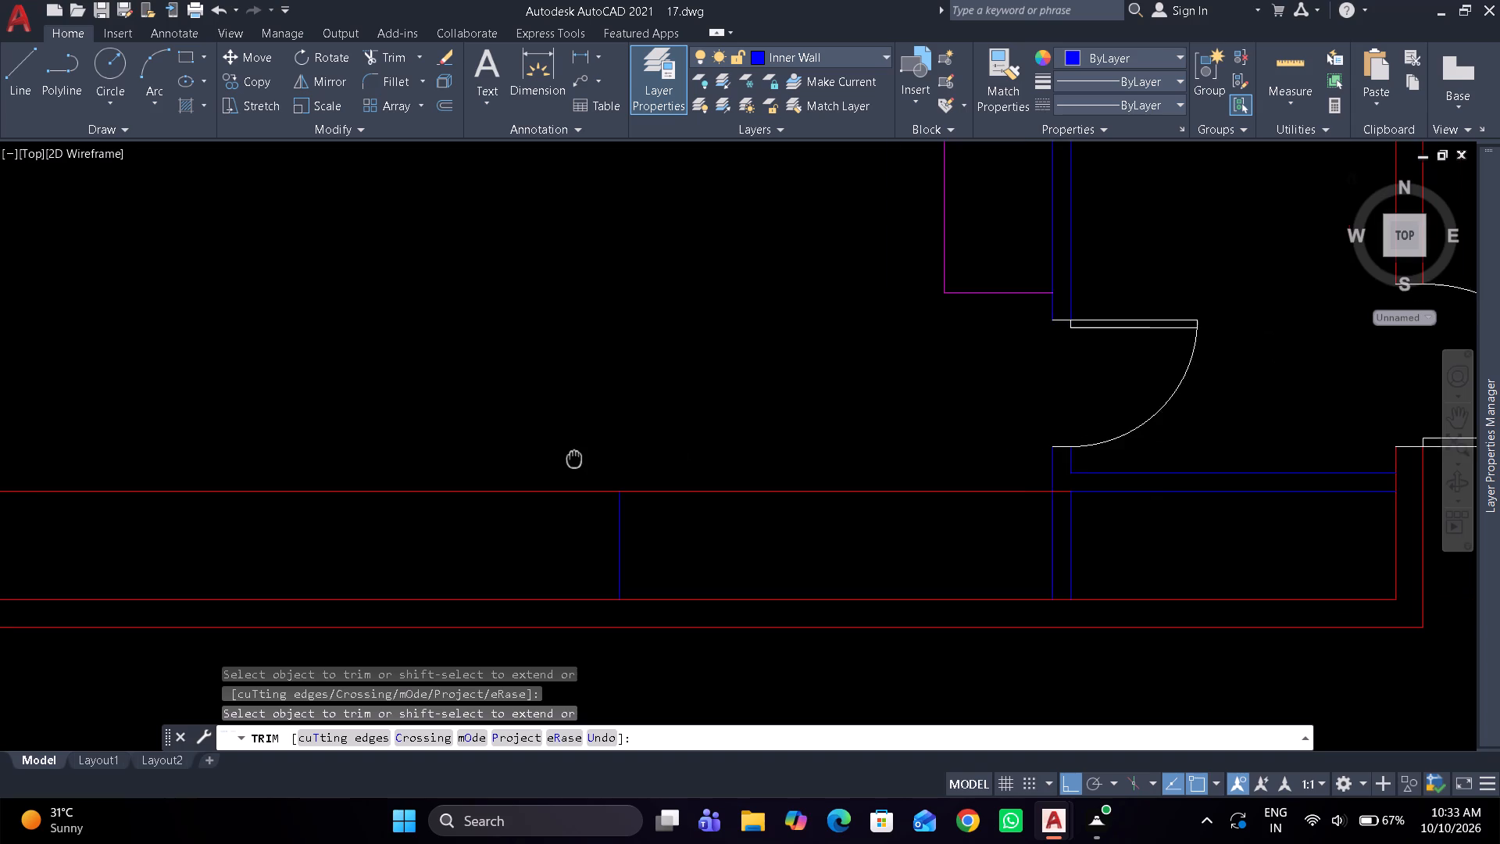
{"action": "middle_click_drag", "start_coordinate": [567, 460], "coordinate": [533, 470]}
{"action": "left_click", "coordinate": [480, 512]}
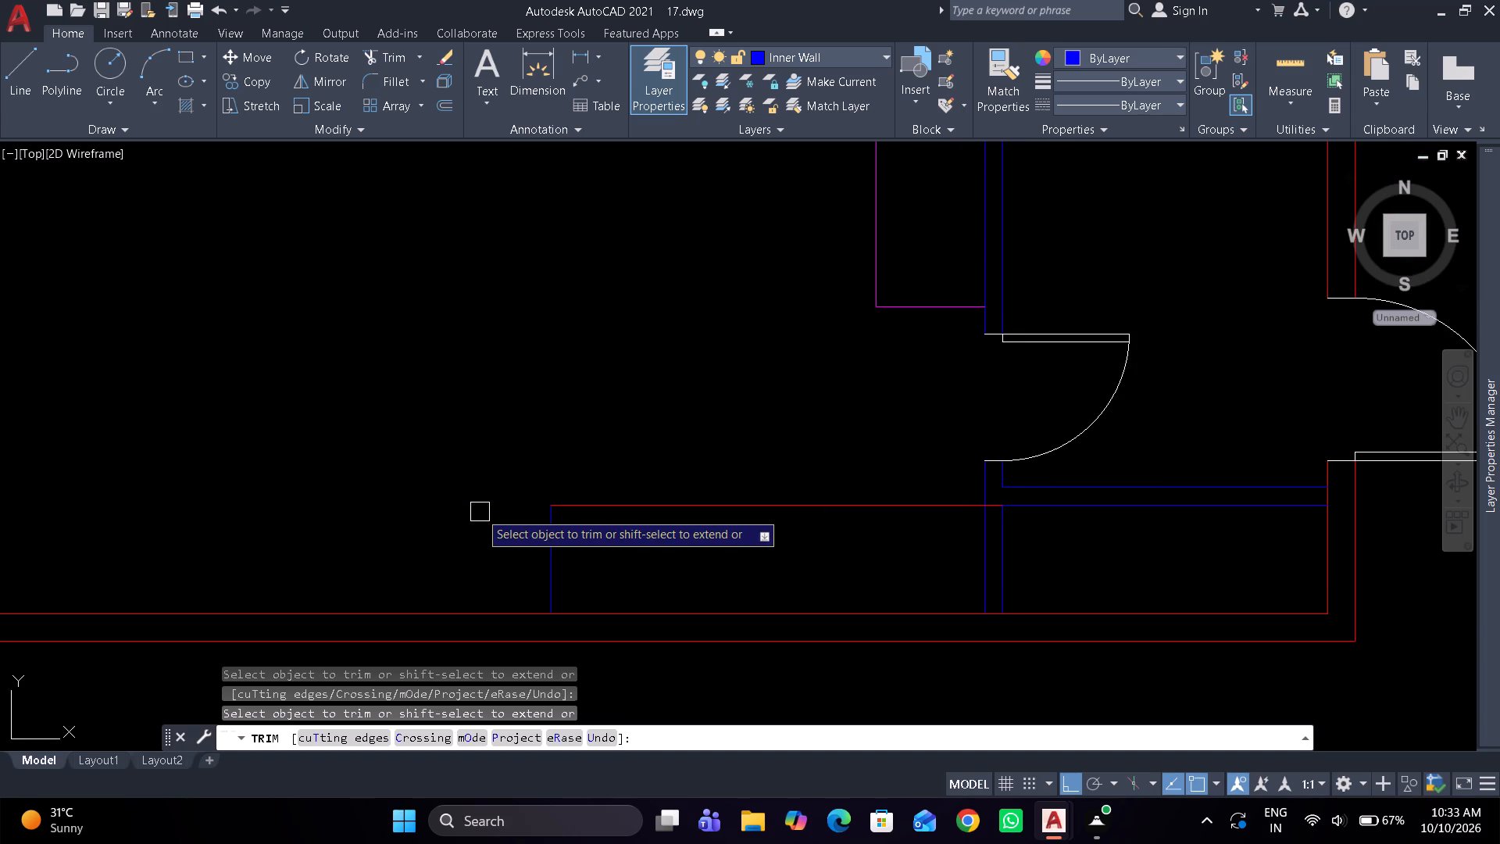
Trim the horizontal counter line where it crosses between the two faces of the inner wall below the door.
{"action": "scroll", "coordinate": [964, 542], "scroll_direction": "up", "scroll_amount": 2}
{"action": "middle_click_drag", "start_coordinate": [1000, 545], "coordinate": [1327, 640]}
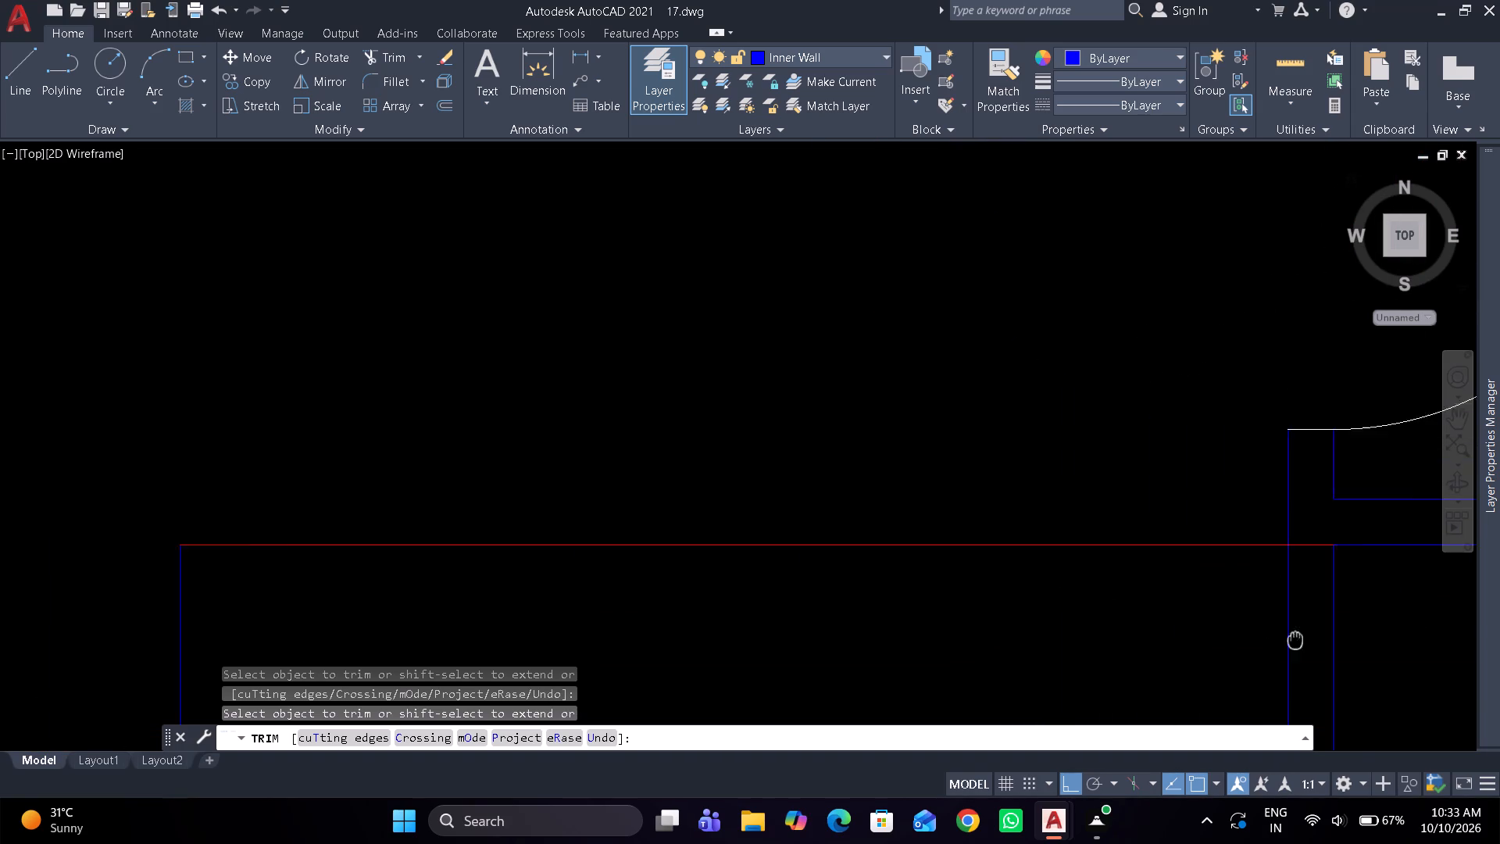
{"action": "middle_click_drag", "start_coordinate": [1327, 640], "coordinate": [1441, 667]}
{"action": "scroll", "coordinate": [1477, 578], "scroll_direction": "up", "scroll_amount": 1}
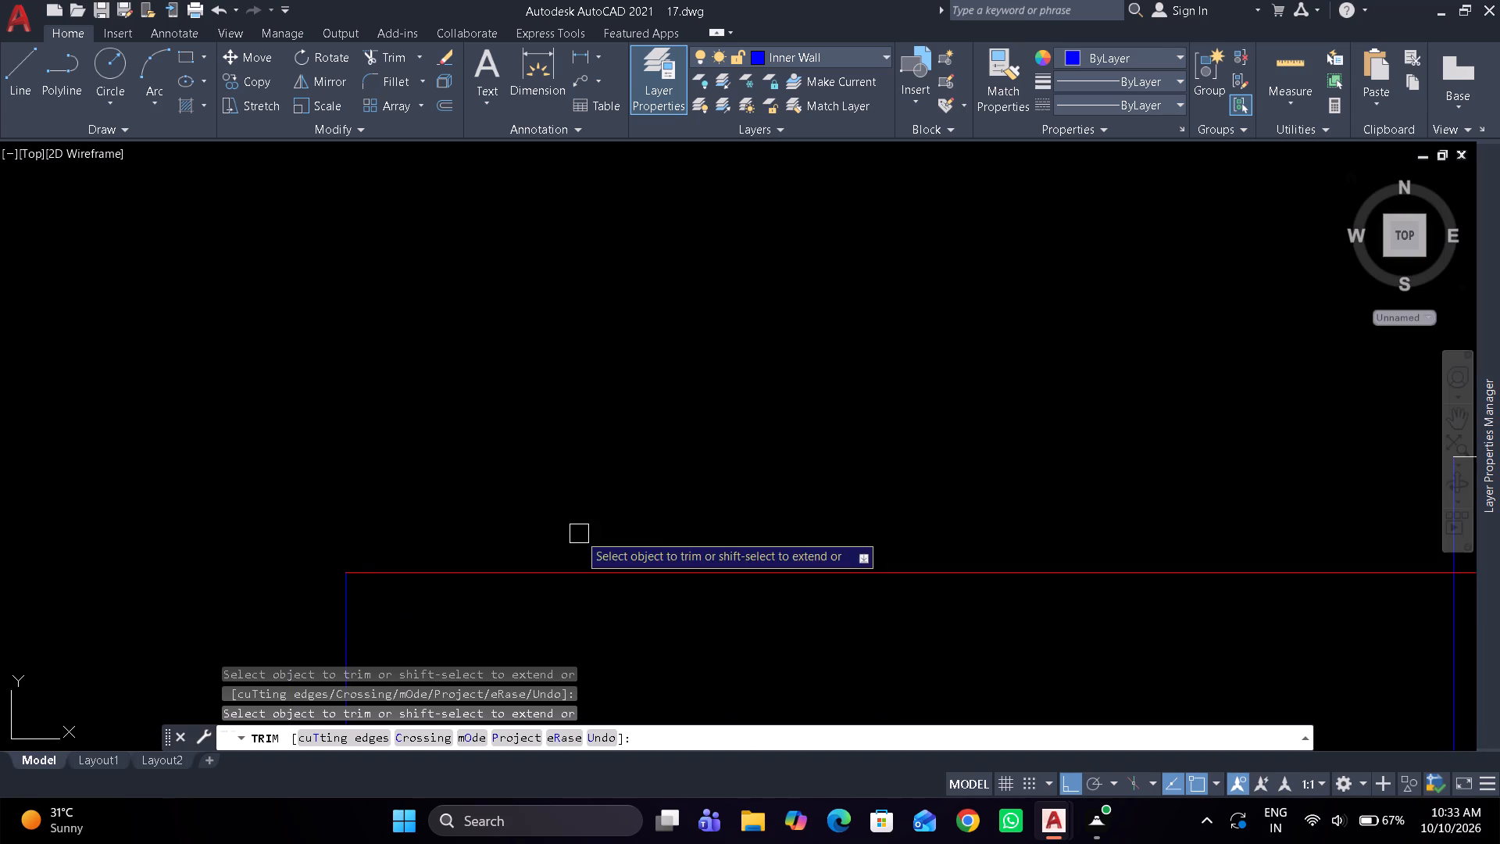
{"action": "middle_click_drag", "start_coordinate": [1095, 563], "coordinate": [884, 563]}
{"action": "scroll", "coordinate": [946, 563], "scroll_direction": "up", "scroll_amount": 2}
{"action": "scroll", "coordinate": [1062, 569], "scroll_direction": "down", "scroll_amount": 1}
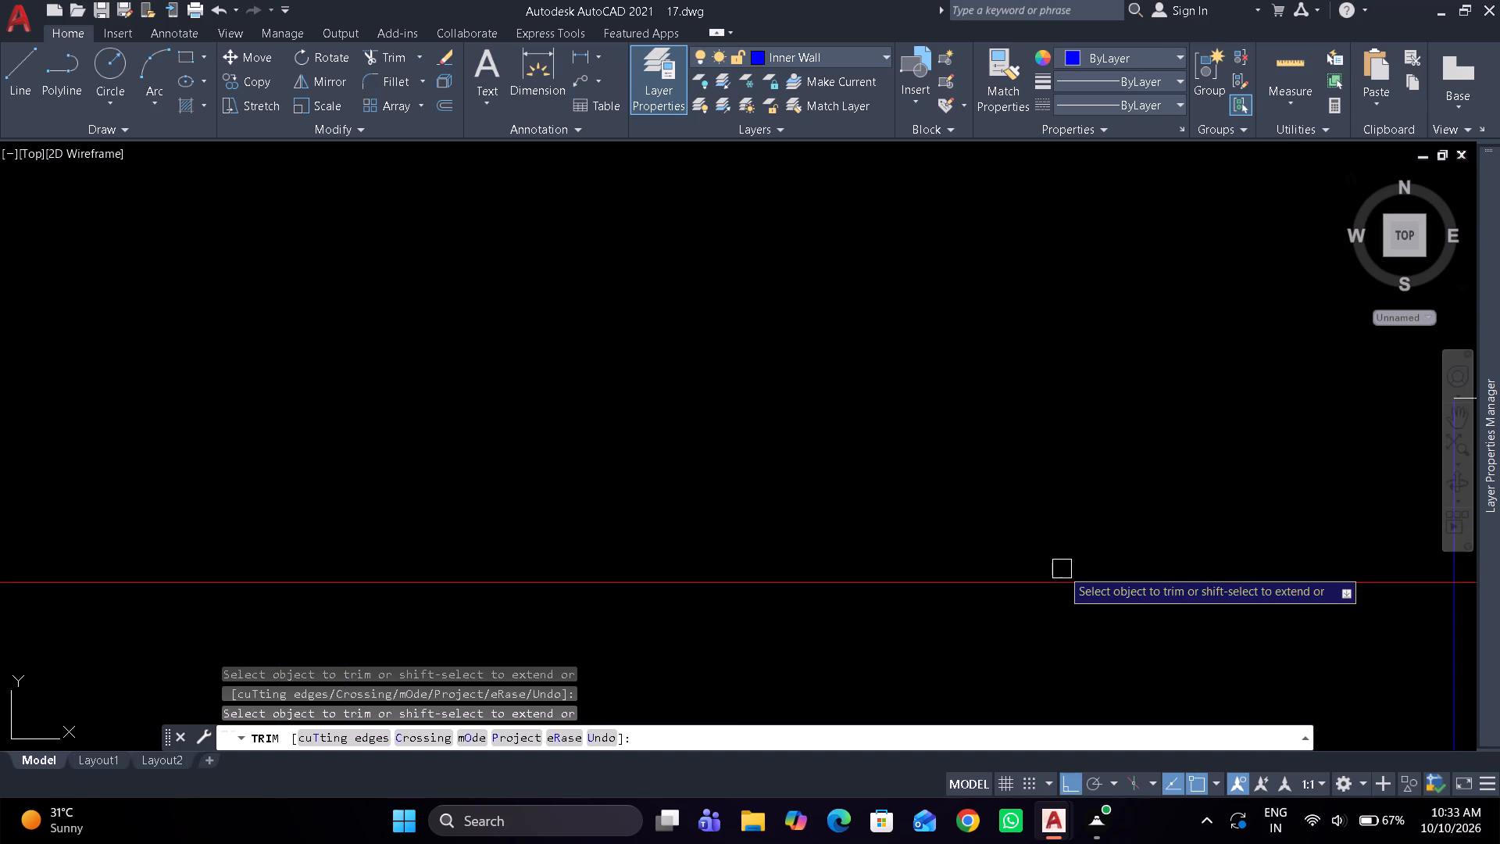
{"action": "scroll", "coordinate": [1062, 569], "scroll_direction": "down", "scroll_amount": 1}
{"action": "middle_click_drag", "start_coordinate": [996, 557], "coordinate": [954, 556]}
{"action": "scroll", "coordinate": [1194, 560], "scroll_direction": "up", "scroll_amount": 1}
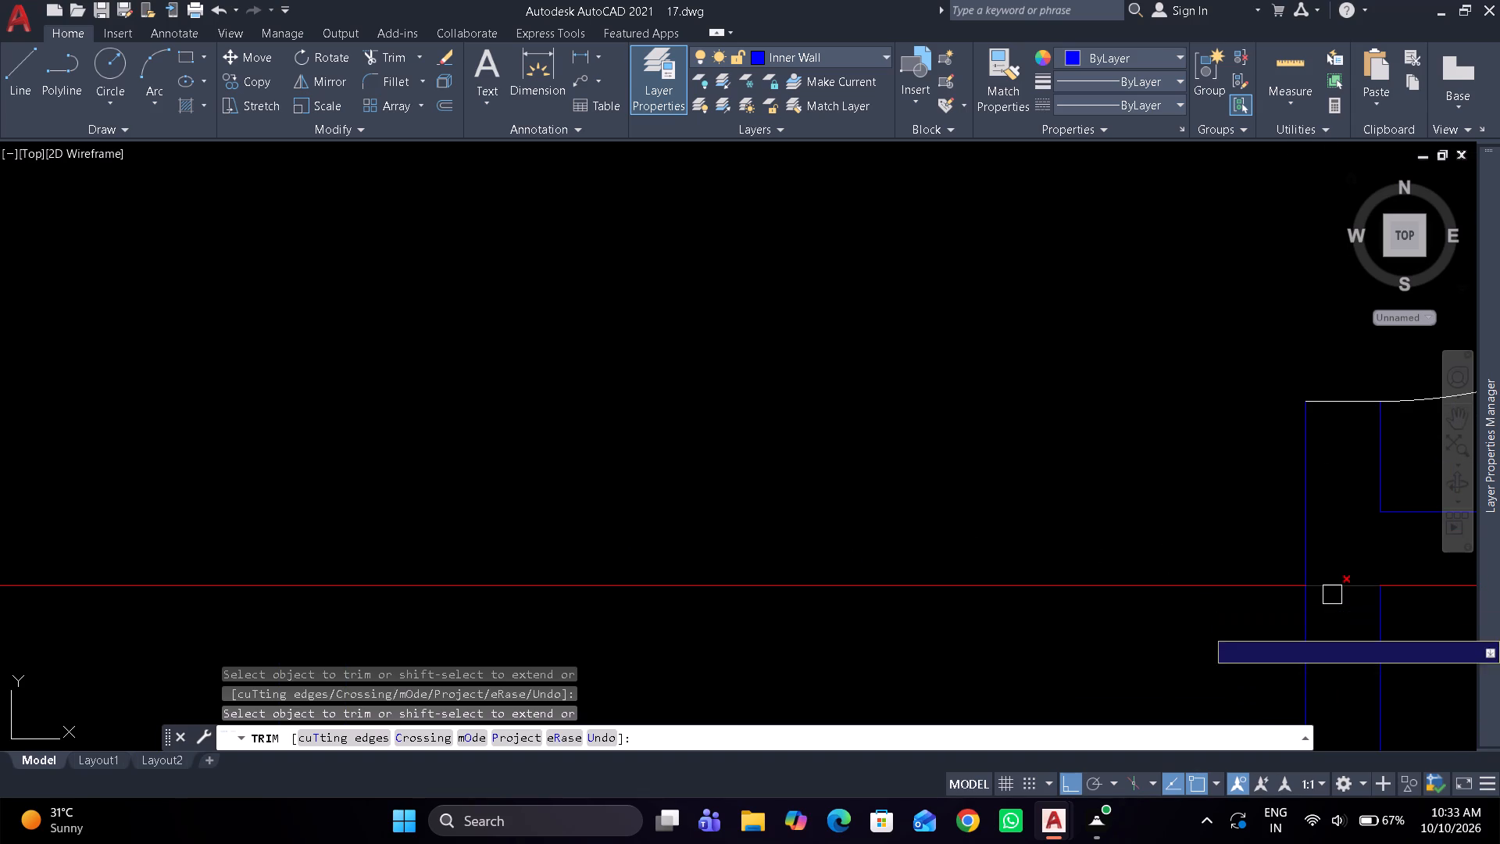
{"action": "left_click", "coordinate": [1354, 593]}
{"action": "key", "text": "space"}
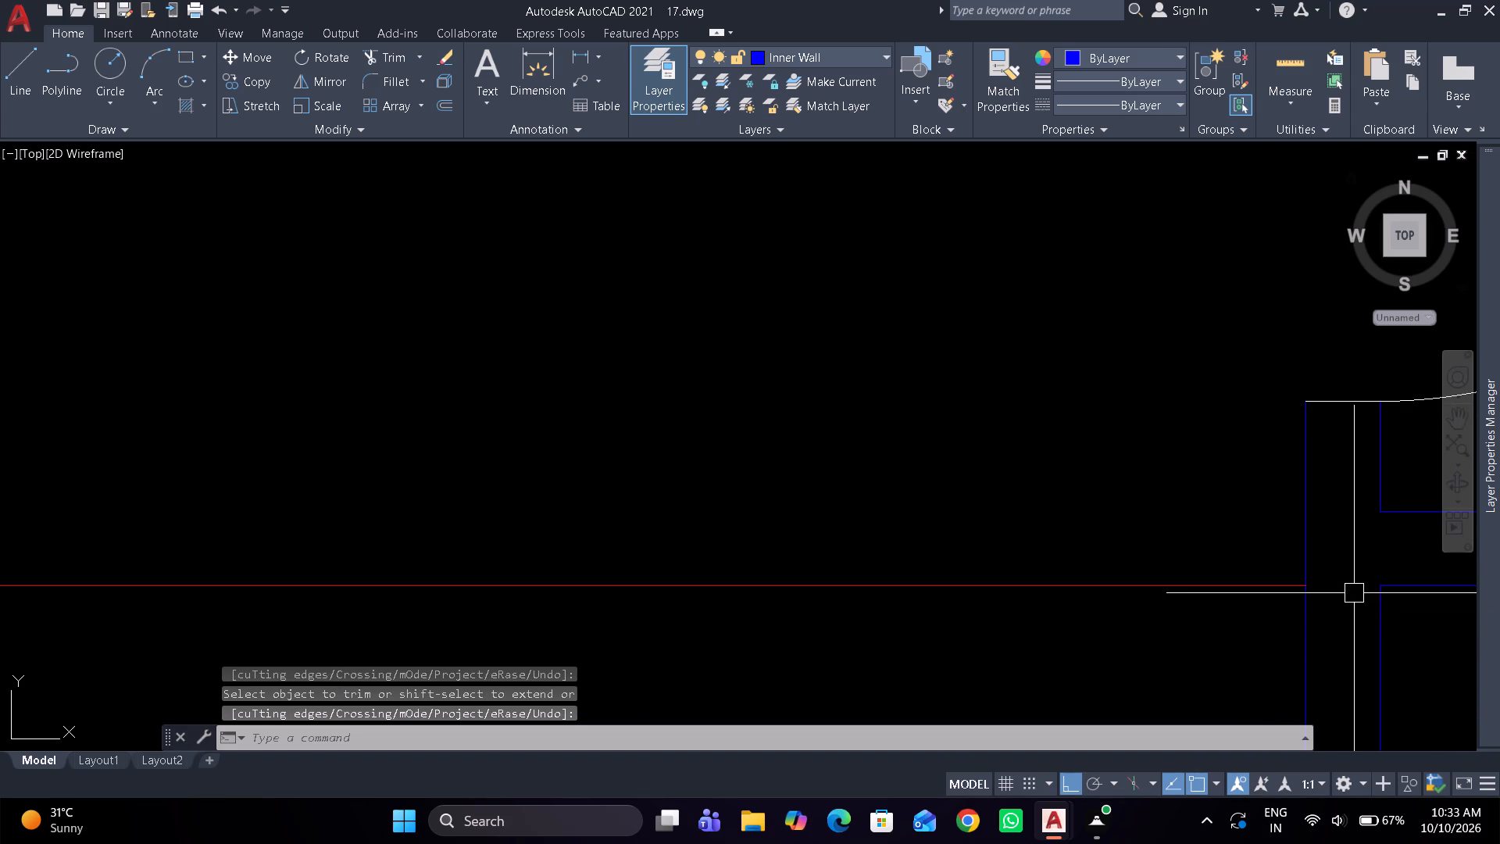
Erase the Outer Wall layer line that overlaps the lower closet's upper inner wall line.
{"action": "middle_click_drag", "start_coordinate": [1345, 574], "coordinate": [699, 483]}
{"action": "left_click", "coordinate": [859, 490]}
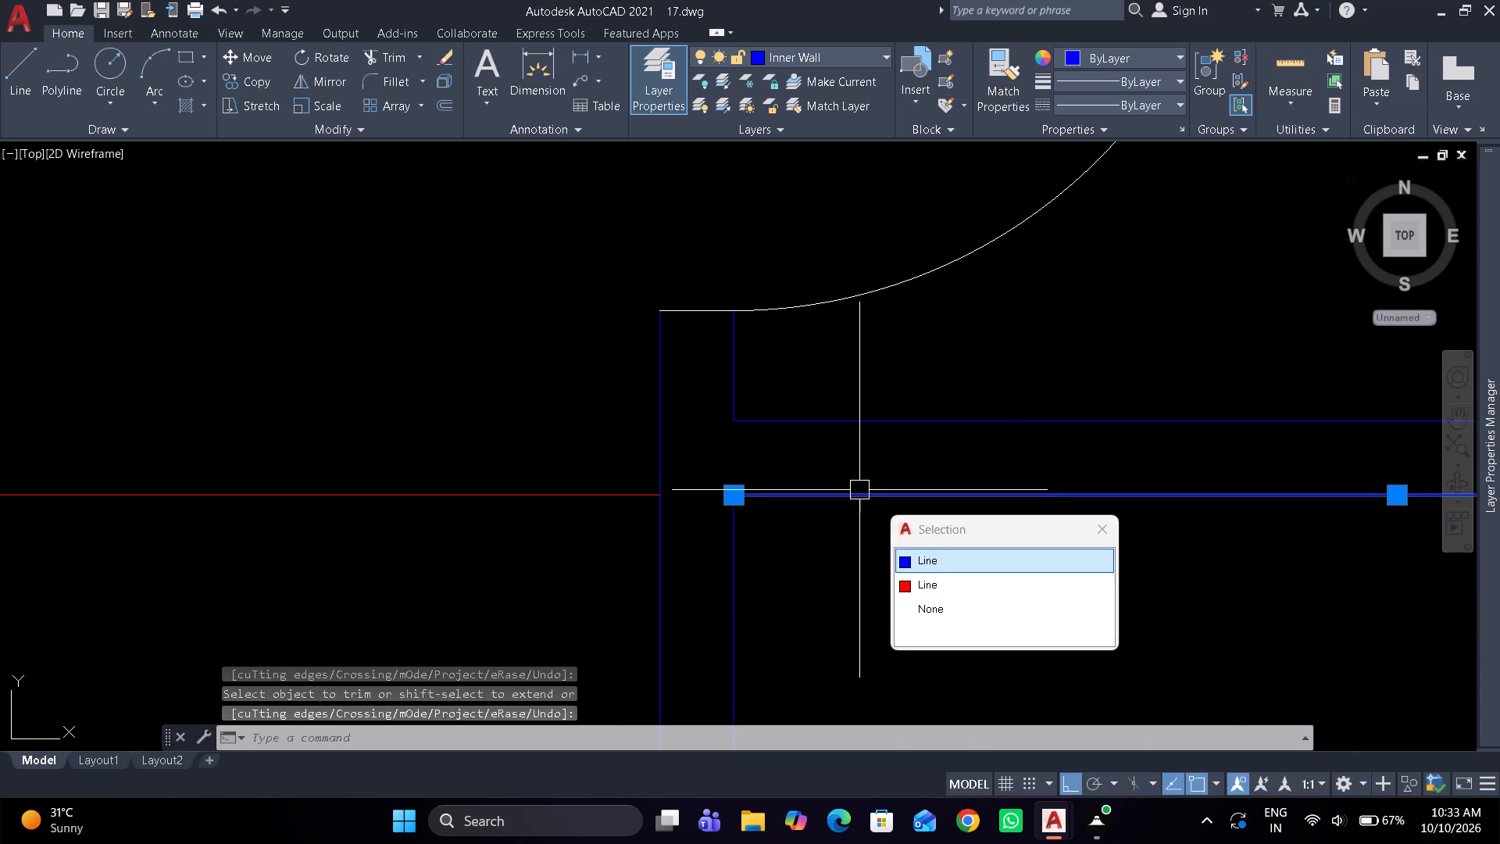
{"action": "left_click", "coordinate": [934, 576]}
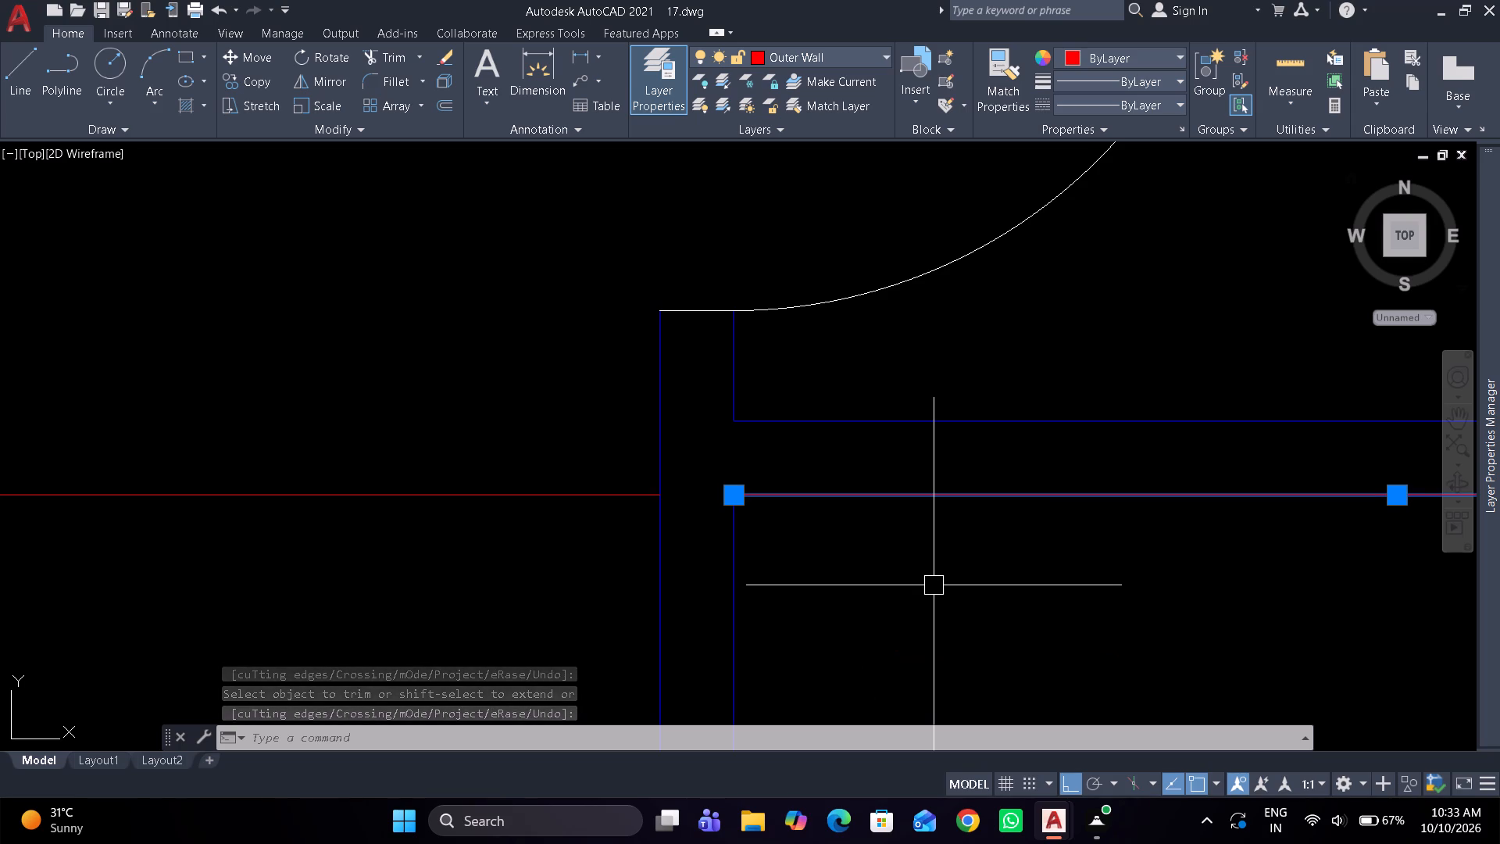
{"action": "key", "text": "Delete"}
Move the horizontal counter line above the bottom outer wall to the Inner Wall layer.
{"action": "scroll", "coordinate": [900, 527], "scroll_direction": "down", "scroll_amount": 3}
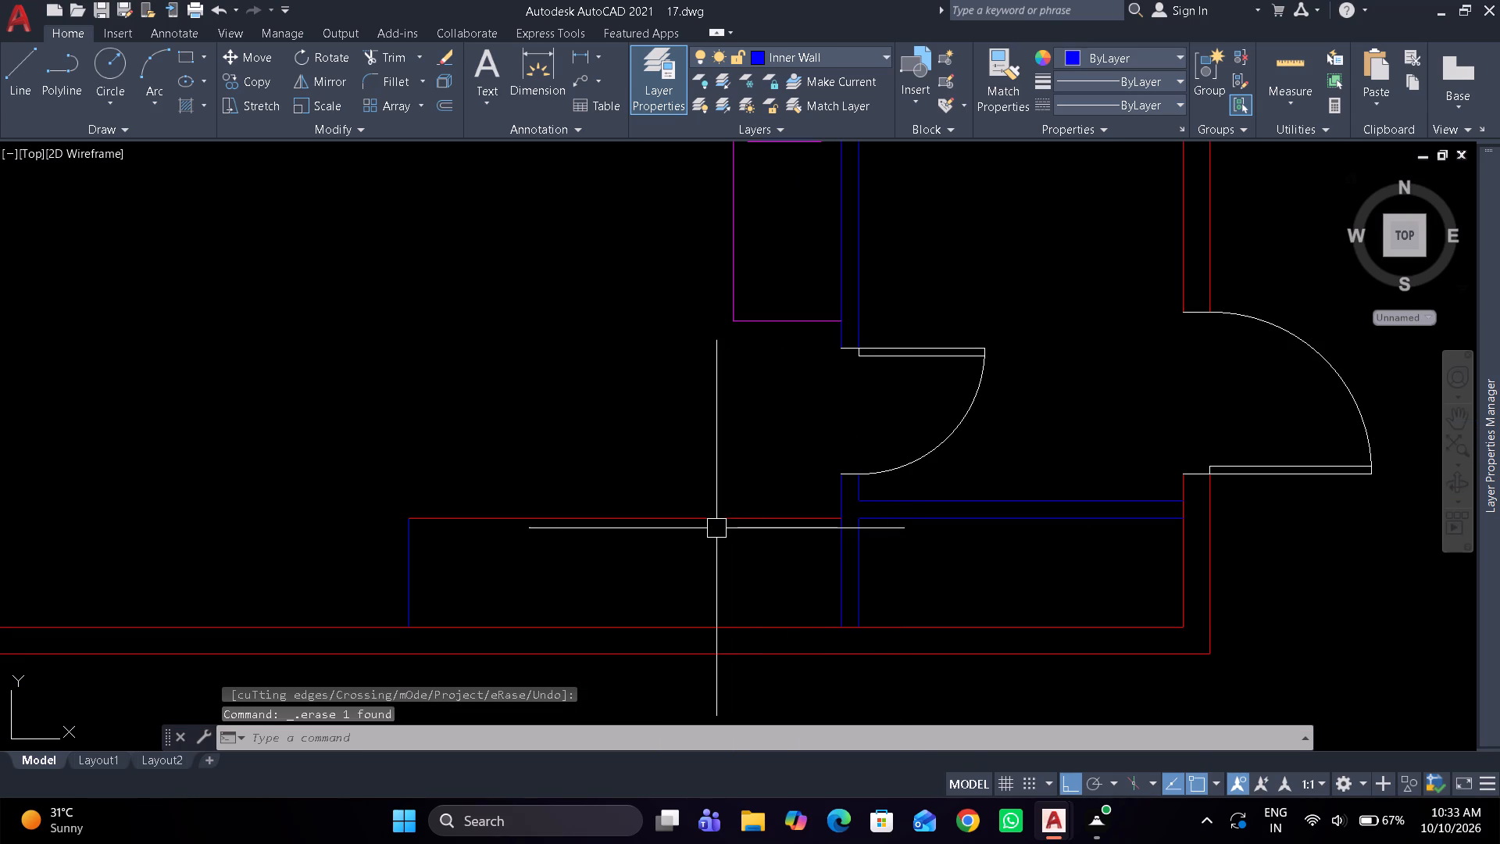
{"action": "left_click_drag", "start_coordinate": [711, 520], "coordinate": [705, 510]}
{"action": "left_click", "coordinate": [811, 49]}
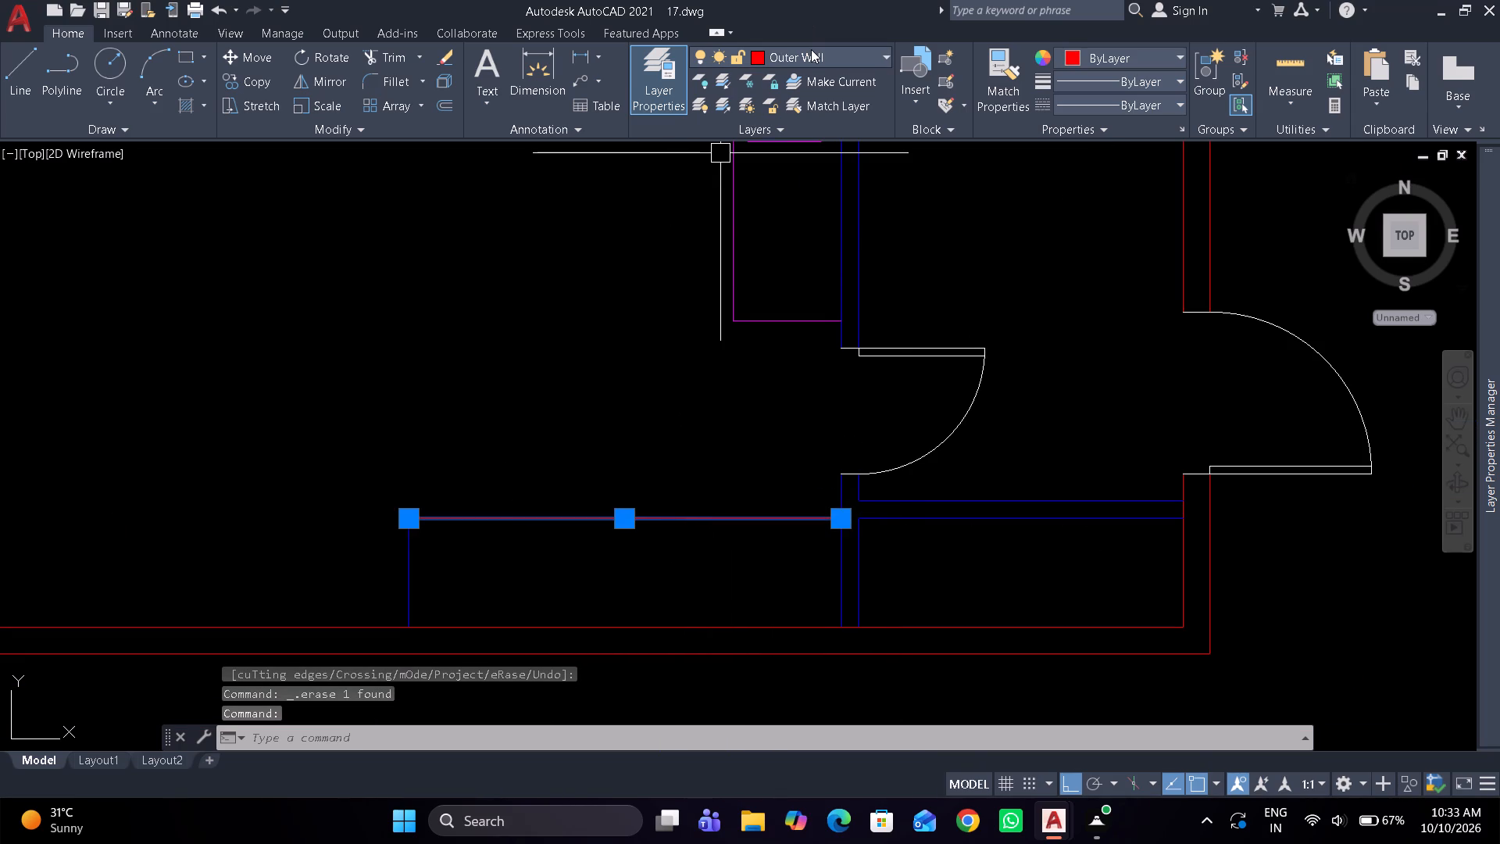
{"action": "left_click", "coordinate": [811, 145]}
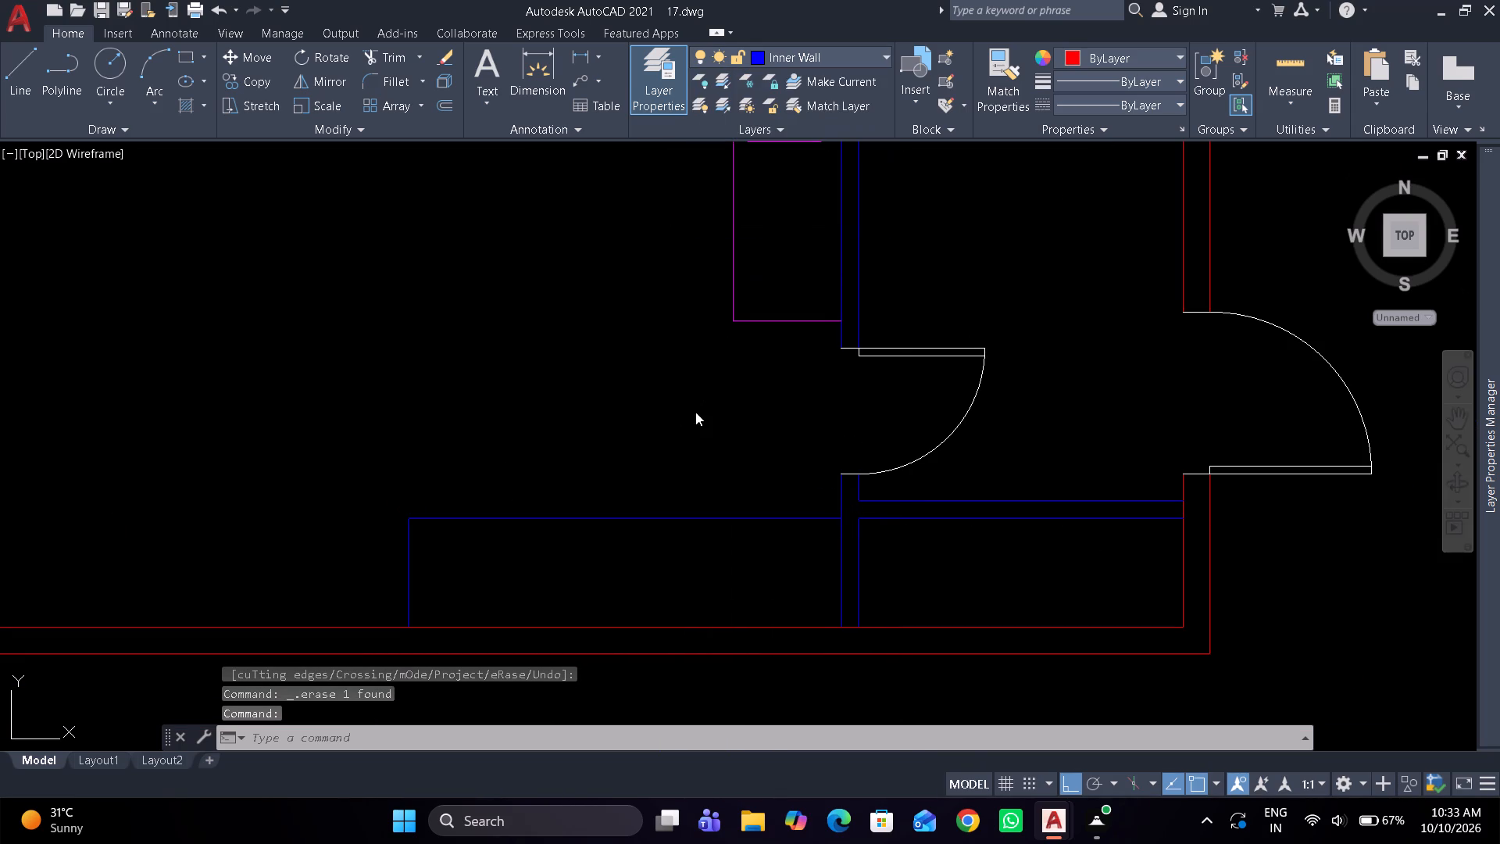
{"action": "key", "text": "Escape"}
Move the lower counter's horizontal line and short vertical end line to the Kitchen layer.
{"action": "middle_click", "coordinate": [588, 550]}
{"action": "left_click", "coordinate": [432, 546]}
{"action": "left_click", "coordinate": [344, 438]}
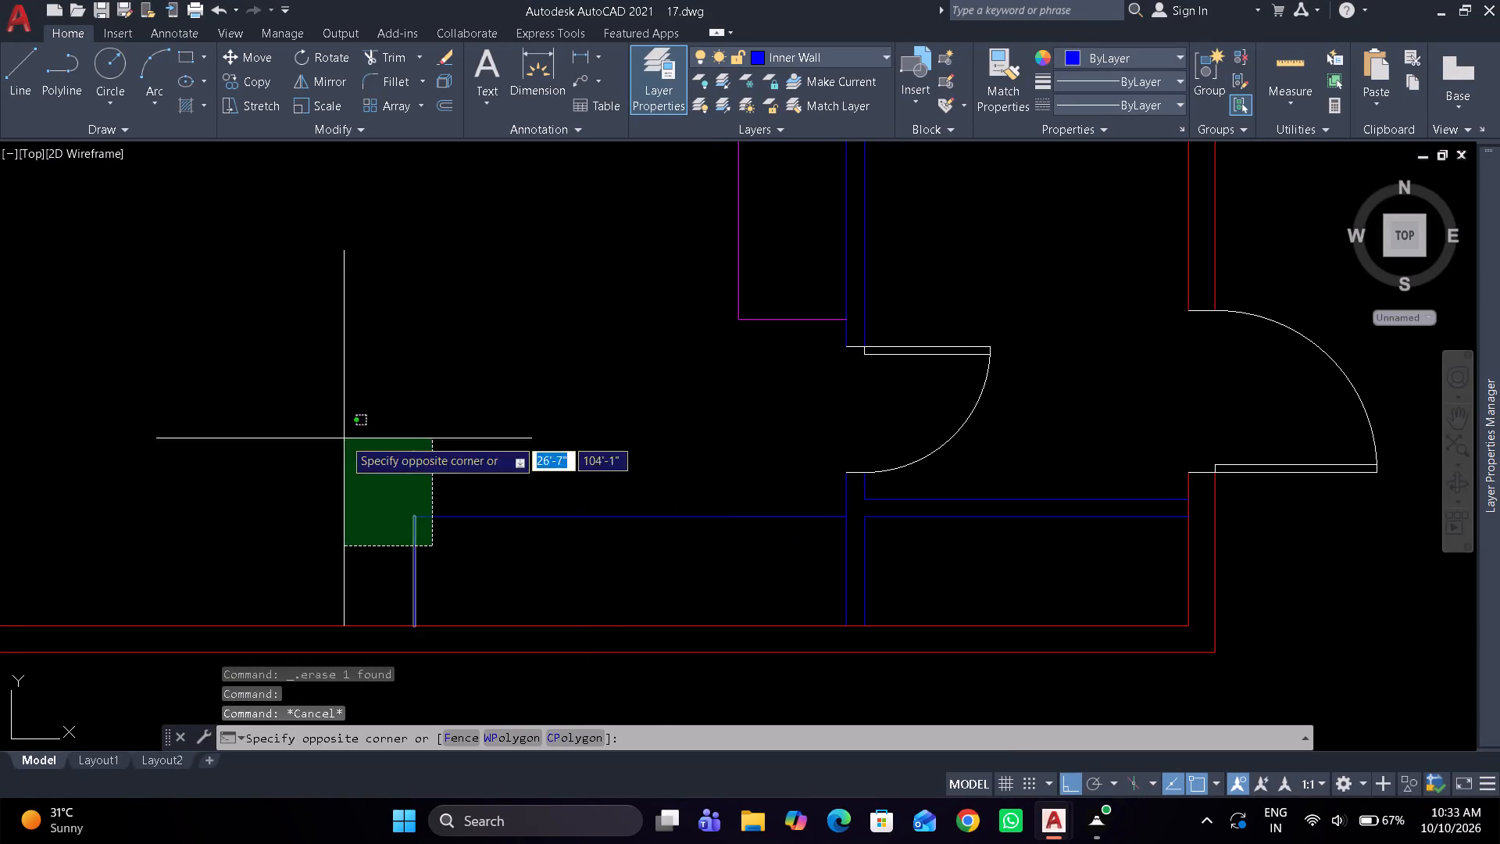
{"action": "left_click", "coordinate": [855, 52]}
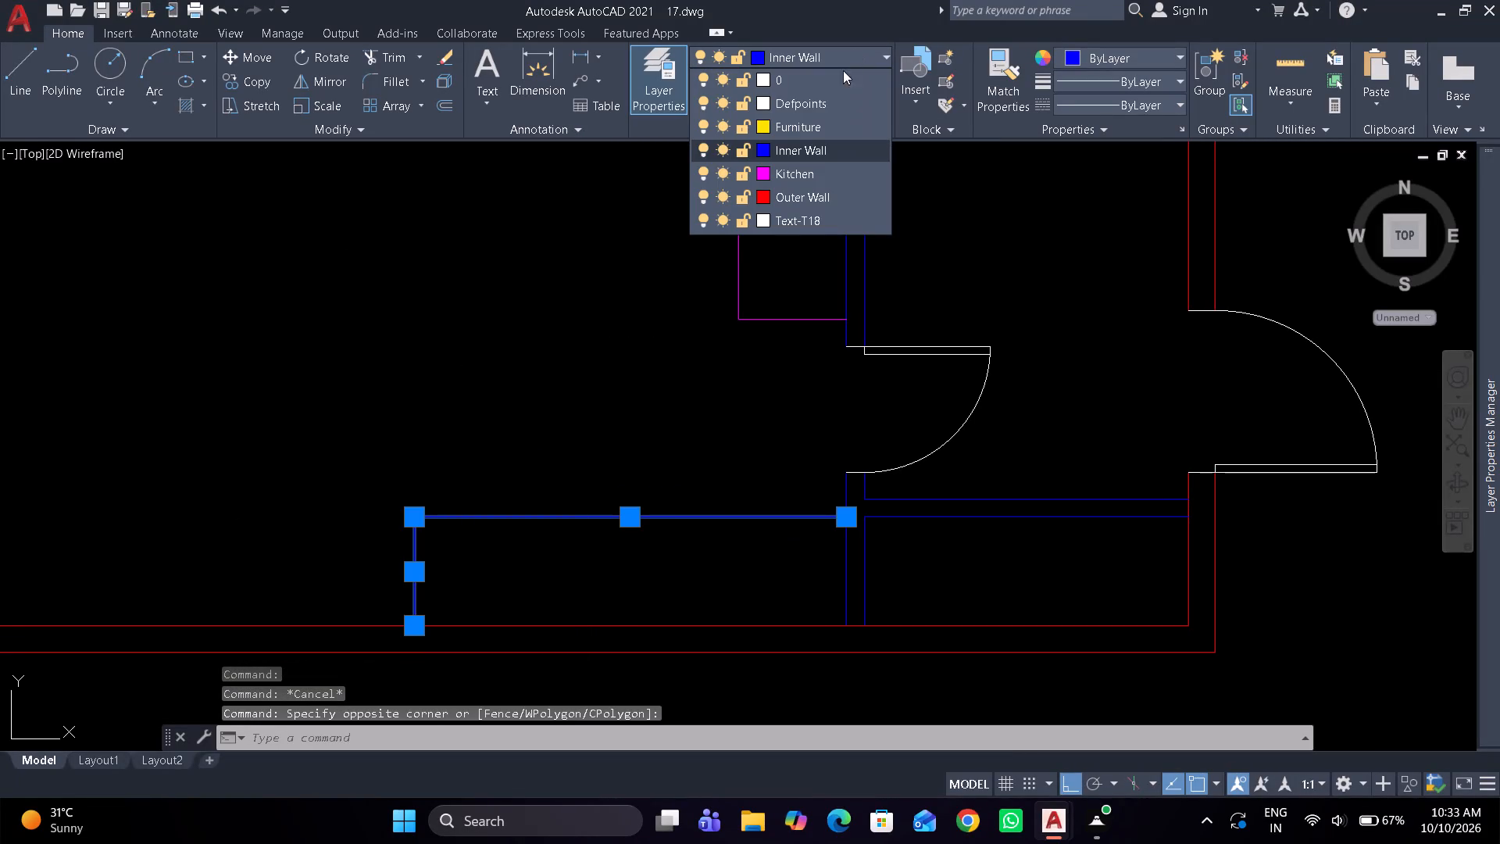
{"action": "left_click", "coordinate": [802, 179]}
{"action": "key", "text": "Escape"}
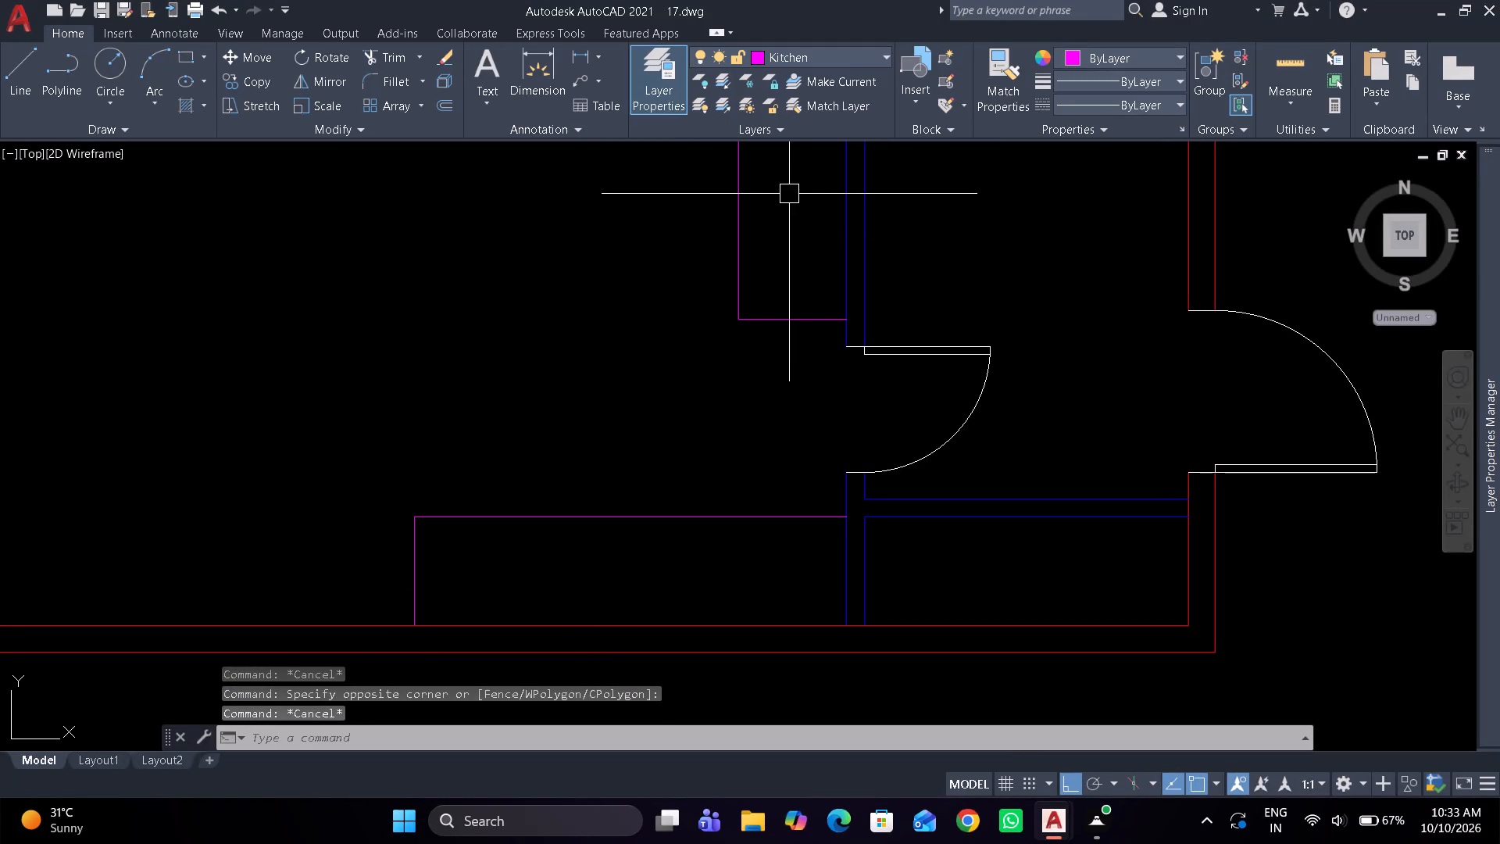
With layer 0 current, close the lower counter outline with lines along the bottom outer wall and up the inner wall.
{"action": "left_click", "coordinate": [795, 51]}
{"action": "left_click", "coordinate": [795, 84]}
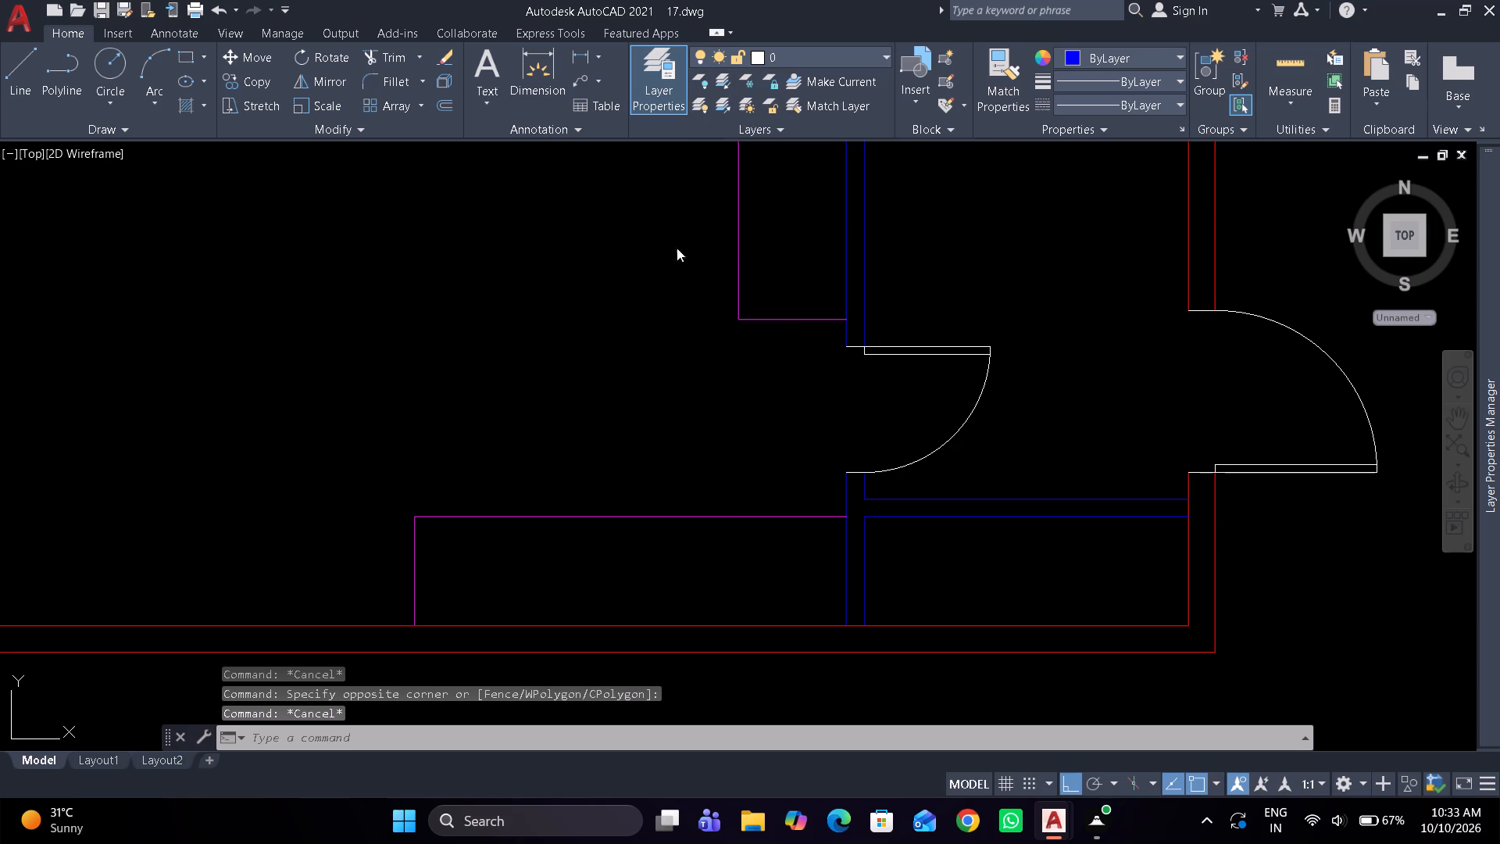
{"action": "scroll", "coordinate": [628, 336], "scroll_direction": "down", "scroll_amount": 2}
{"action": "middle_click_drag", "start_coordinate": [628, 337], "coordinate": [652, 372]}
{"action": "key", "text": "Escape"}
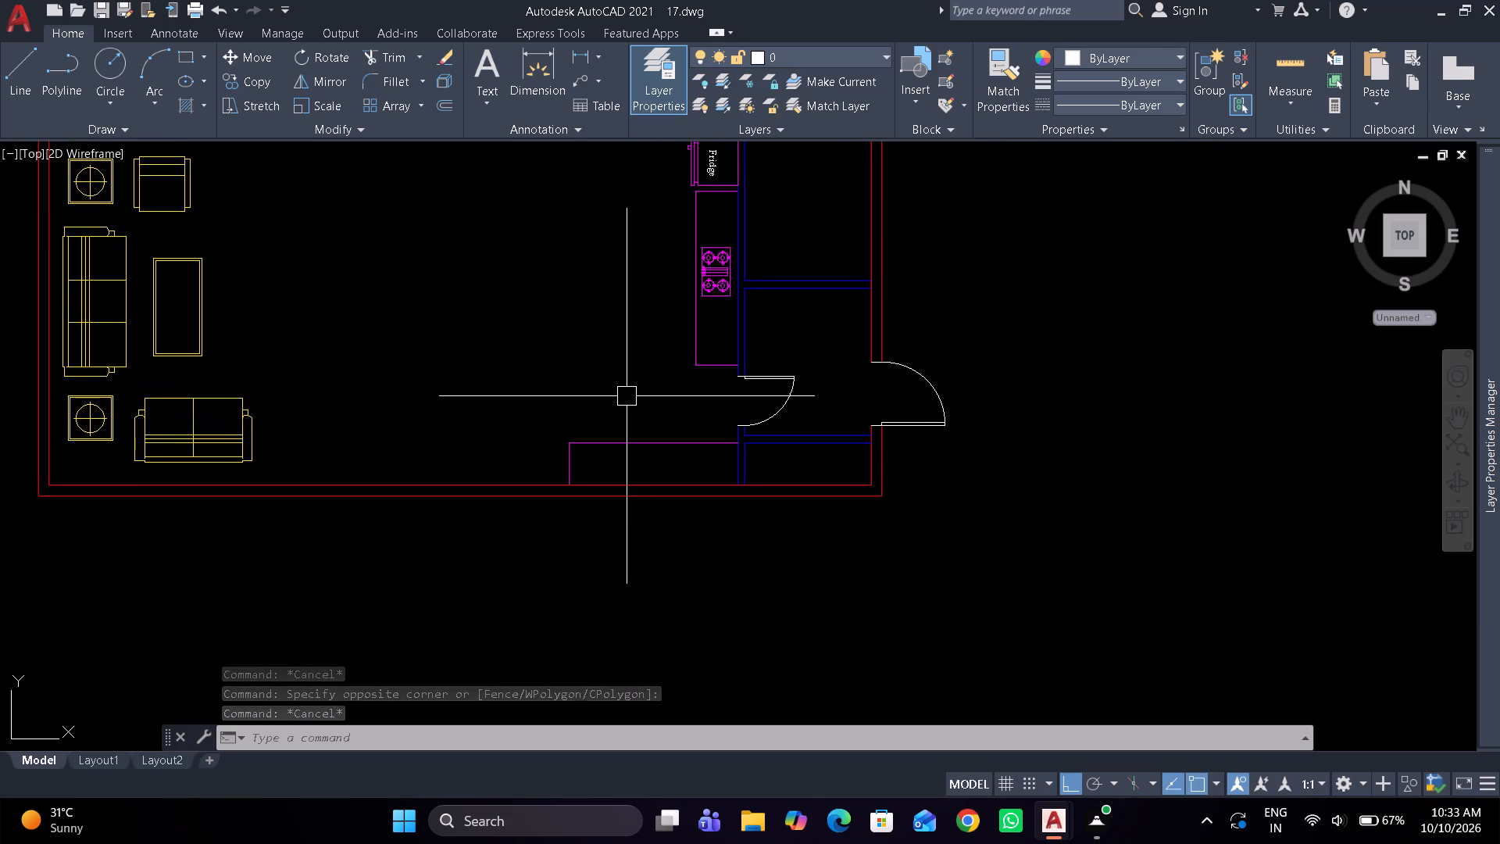
{"action": "type", "text": "l"}
{"action": "key", "text": "space"}
{"action": "scroll", "coordinate": [632, 434], "scroll_direction": "up", "scroll_amount": 1}
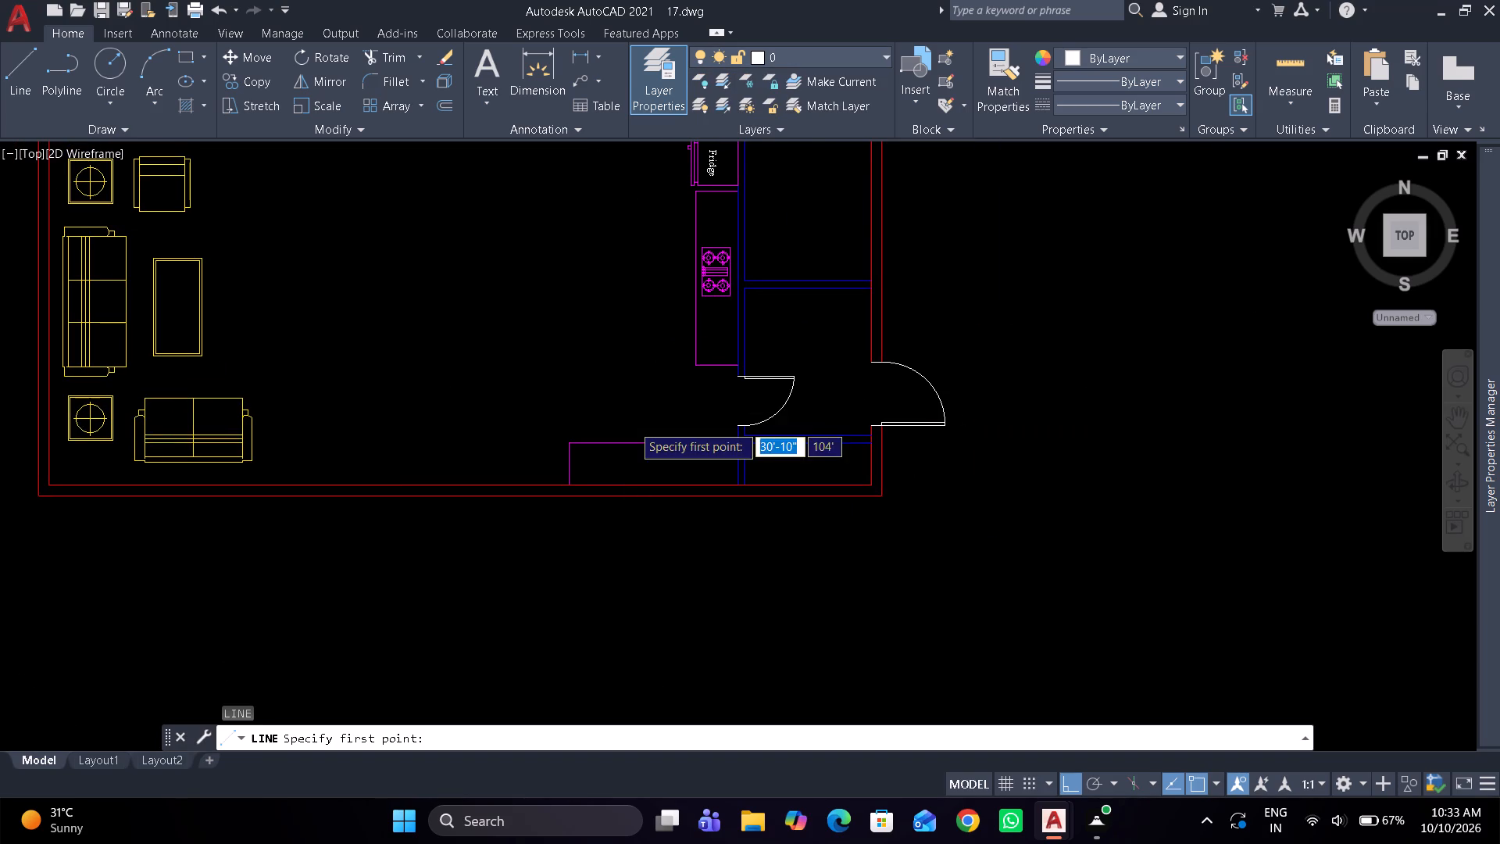
{"action": "left_click", "coordinate": [529, 514]}
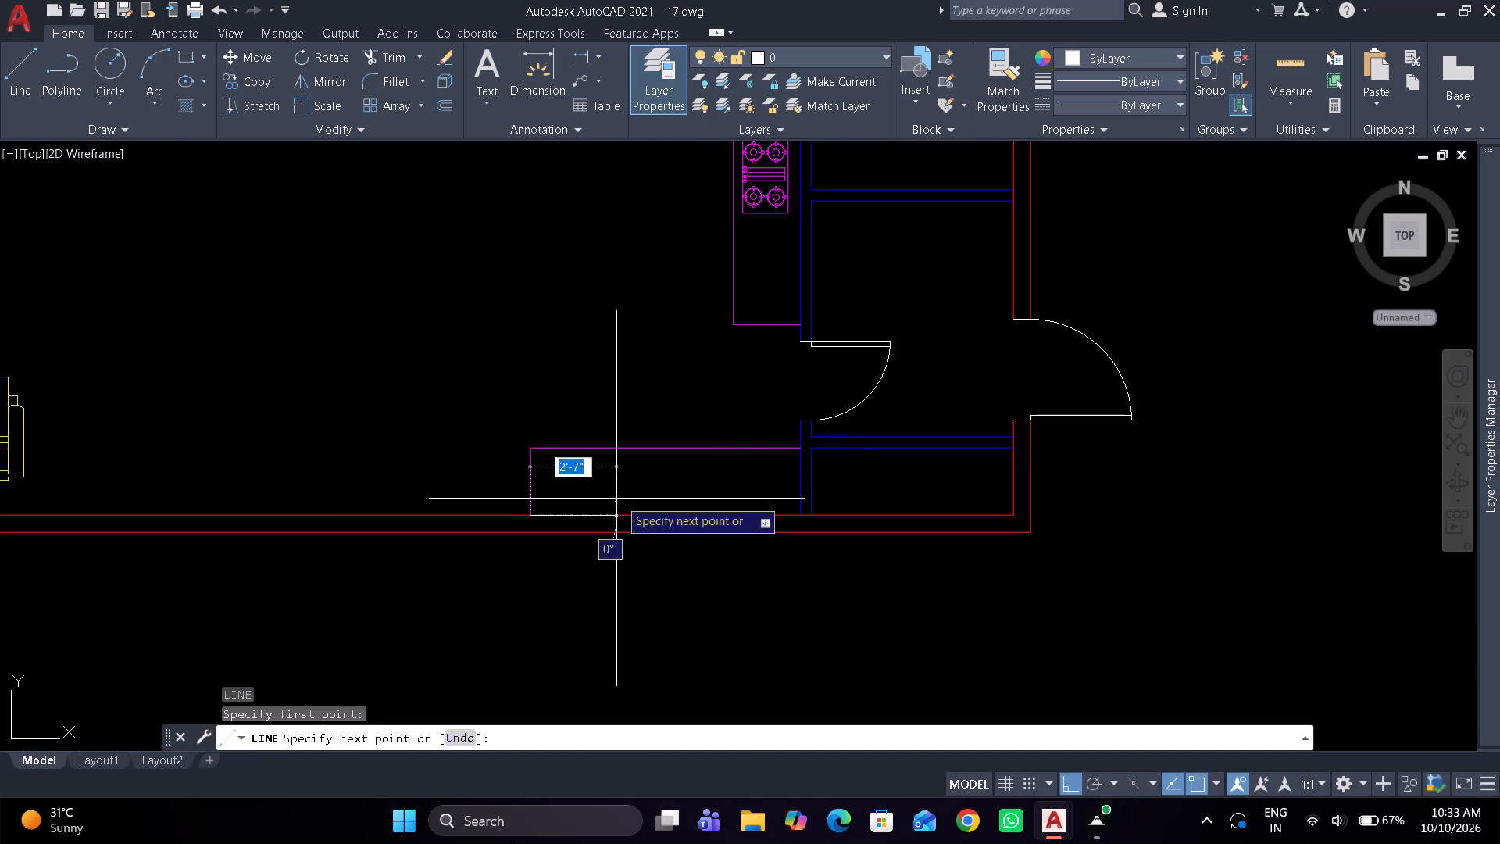
{"action": "scroll", "coordinate": [666, 511], "scroll_direction": "up", "scroll_amount": 1}
{"action": "left_click_drag", "start_coordinate": [887, 523], "coordinate": [884, 505]}
{"action": "left_click", "coordinate": [872, 408]}
{"action": "key", "text": "space"}
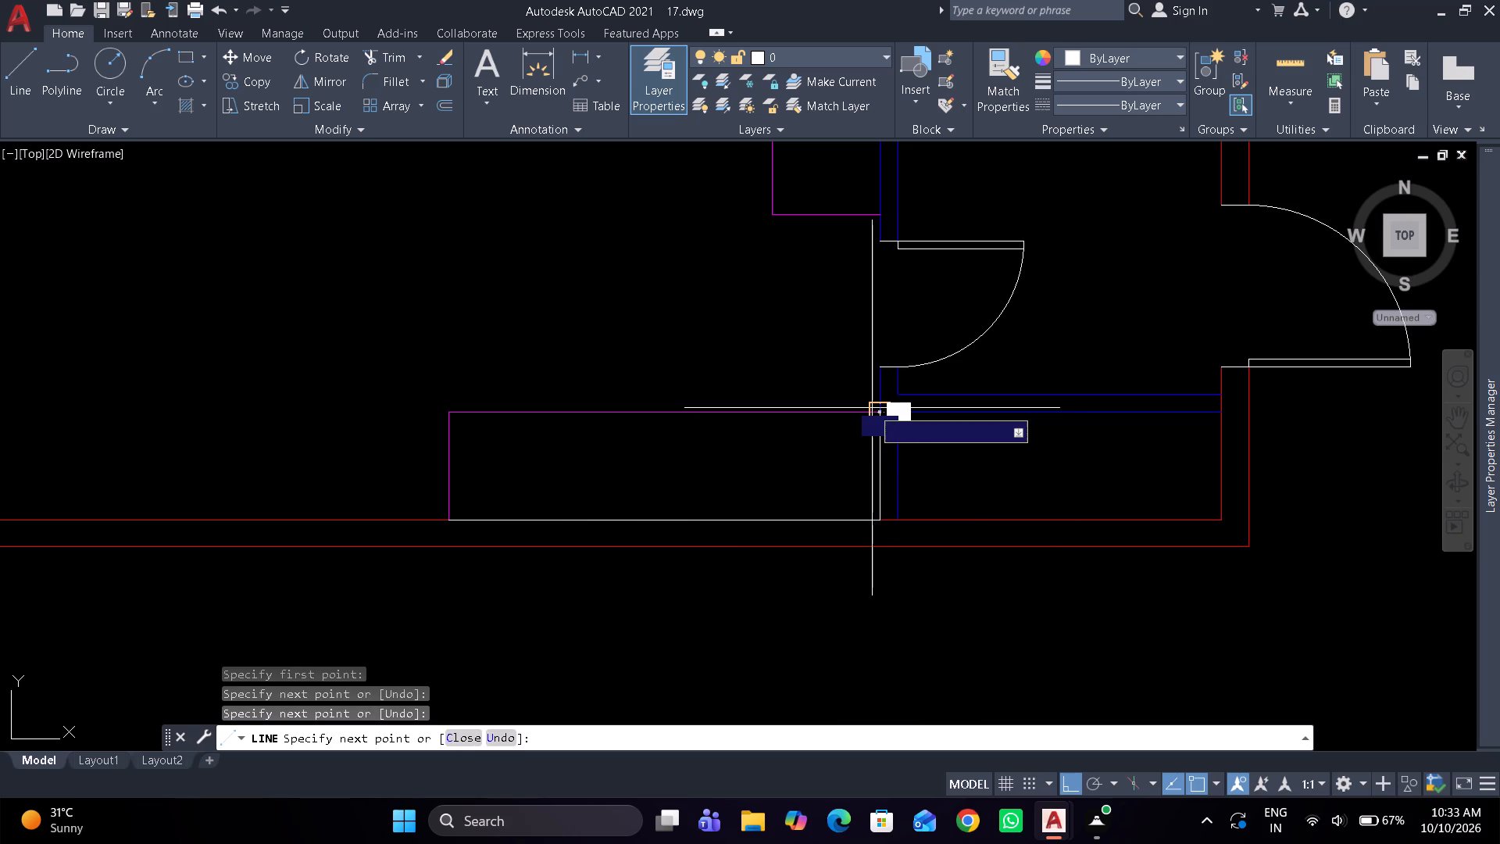
Draw a line along the inner wall to close the stove counter outline from its lower corner to the fridge end.
{"action": "key", "text": "space"}
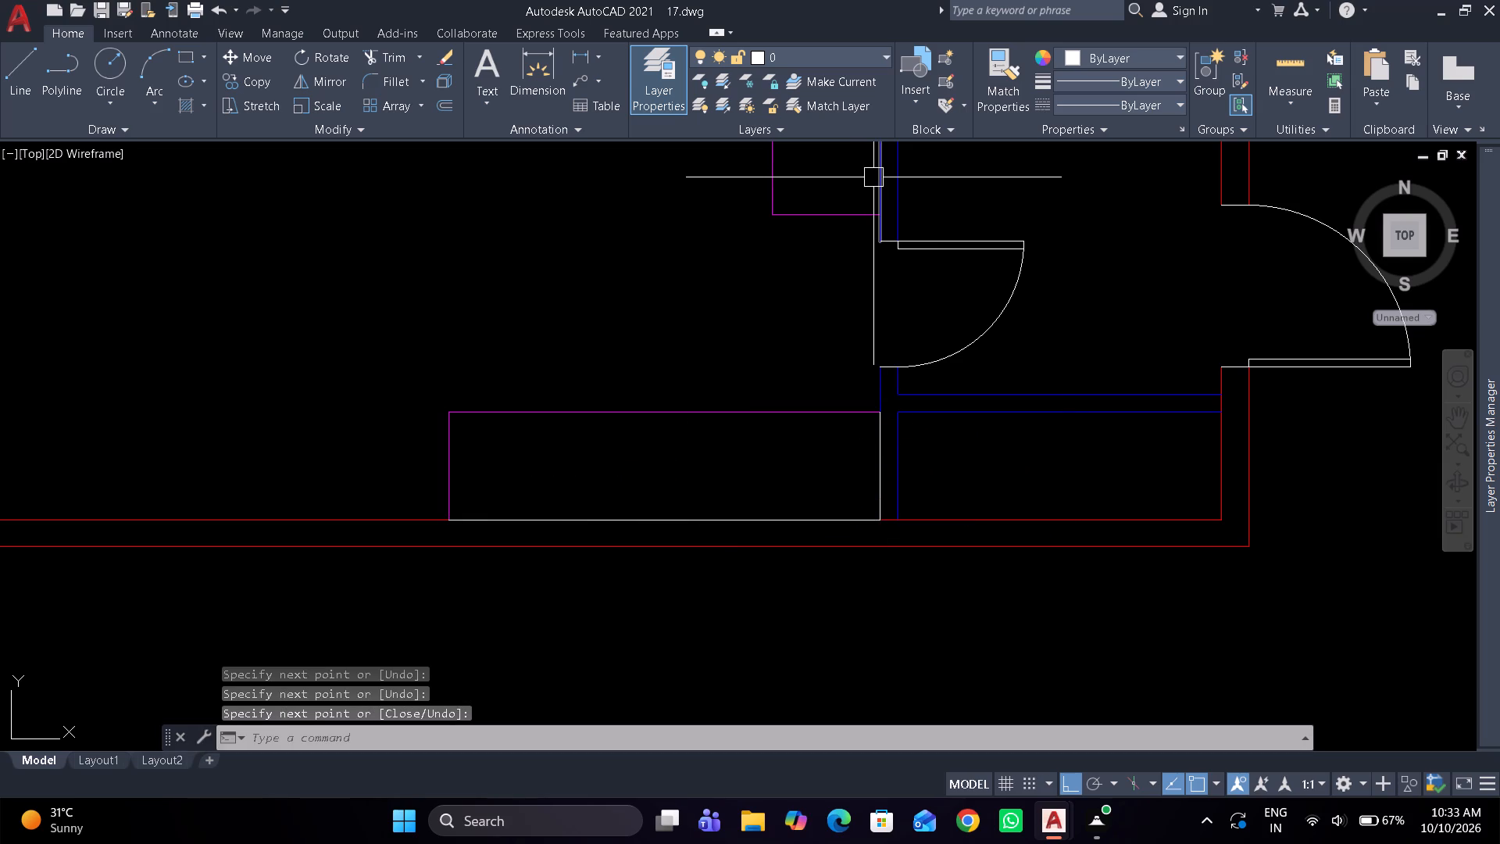
{"action": "left_click", "coordinate": [879, 199]}
{"action": "scroll", "coordinate": [866, 172], "scroll_direction": "down", "scroll_amount": 3}
{"action": "middle_click_drag", "start_coordinate": [866, 173], "coordinate": [848, 448]}
{"action": "scroll", "coordinate": [848, 418], "scroll_direction": "up", "scroll_amount": 2}
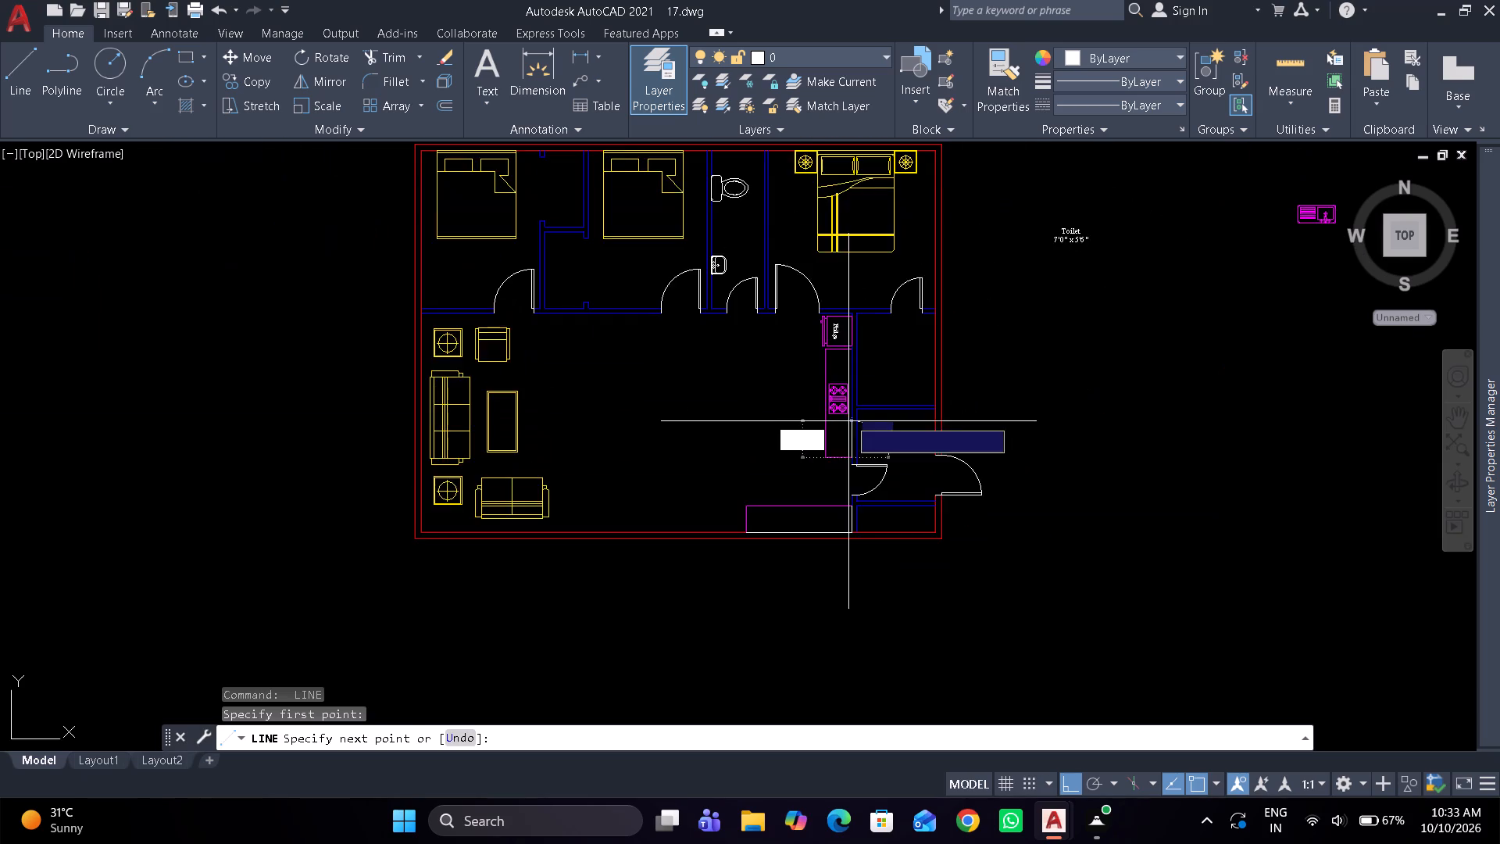
{"action": "scroll", "coordinate": [848, 334], "scroll_direction": "up", "scroll_amount": 1}
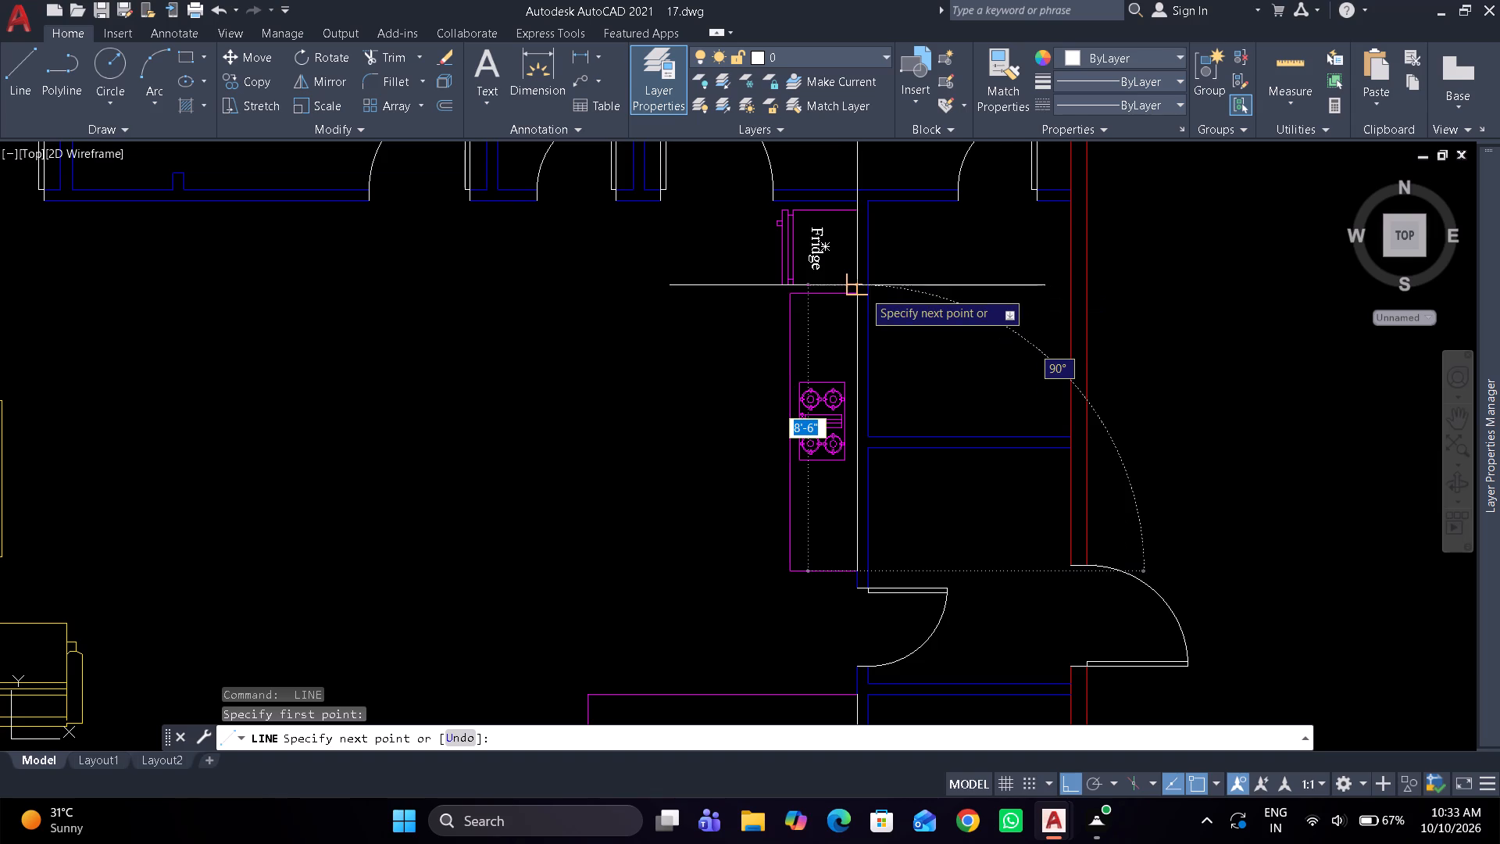
{"action": "left_click", "coordinate": [862, 295]}
{"action": "key", "text": "space"}
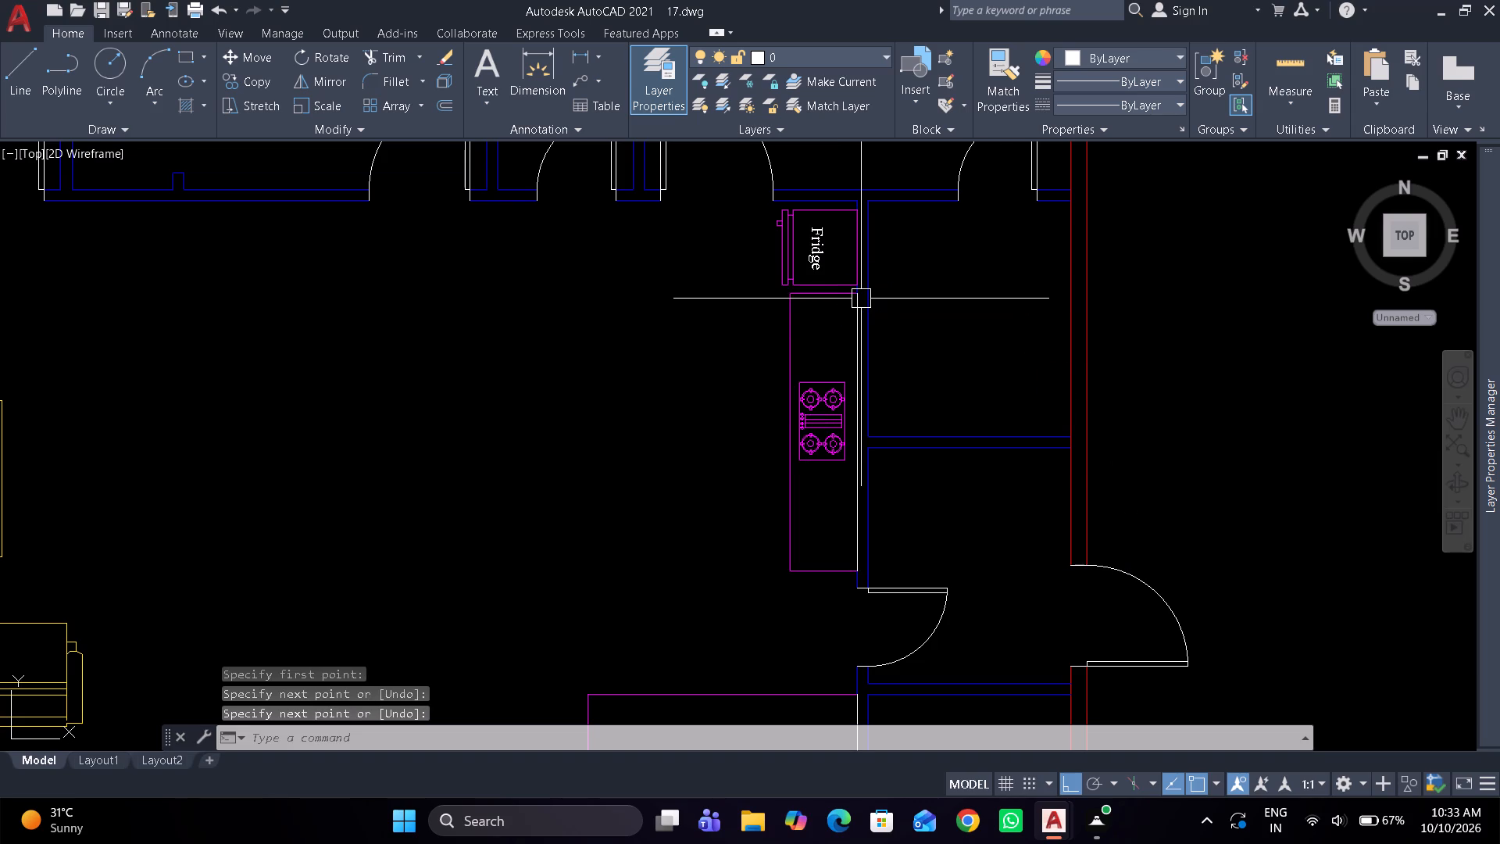
Join the four edge lines of the stove counter into one polyline.
{"action": "left_click", "coordinate": [855, 314]}
{"action": "left_click", "coordinate": [830, 297]}
{"action": "left_click_drag", "start_coordinate": [796, 325], "coordinate": [787, 349]}
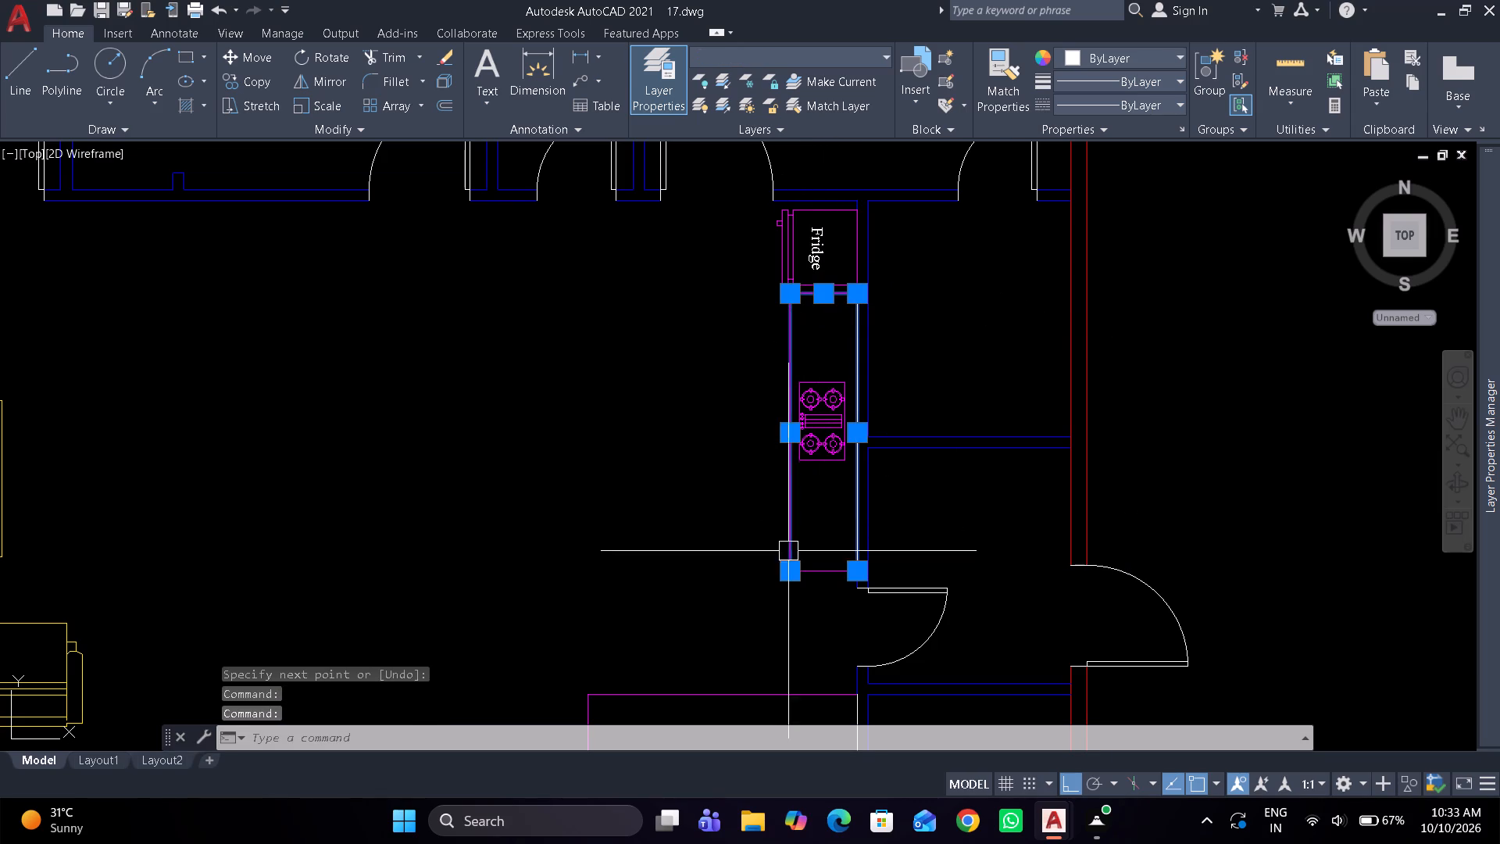
{"action": "left_click_drag", "start_coordinate": [829, 578], "coordinate": [814, 571]}
{"action": "type", "text": "j"}
{"action": "key", "text": "space"}
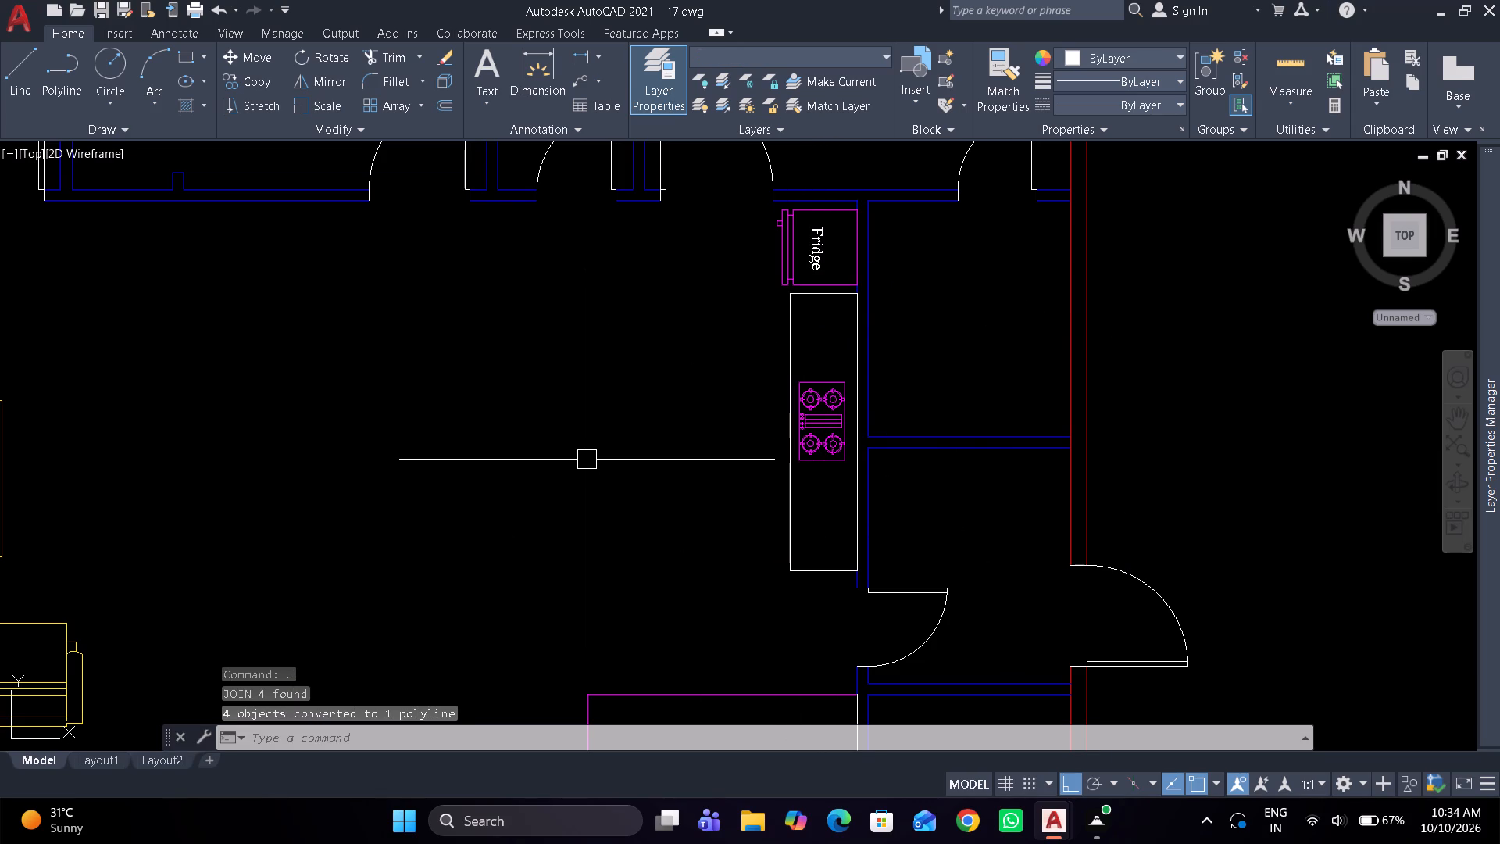
Move the stove counter polyline to the Kitchen layer.
{"action": "left_click", "coordinate": [780, 324]}
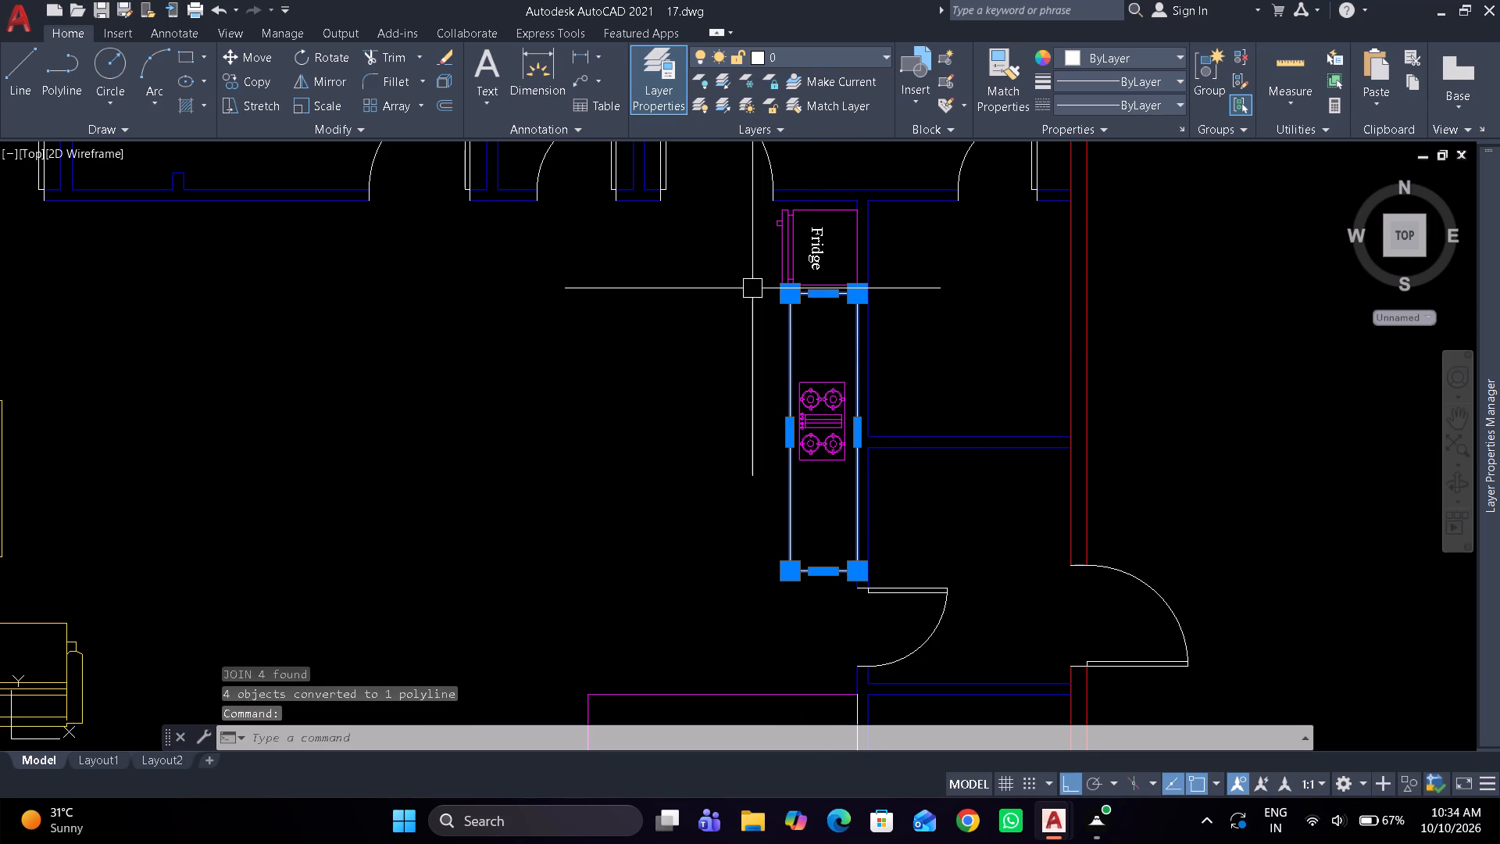
{"action": "left_click", "coordinate": [816, 63]}
{"action": "left_click", "coordinate": [791, 170]}
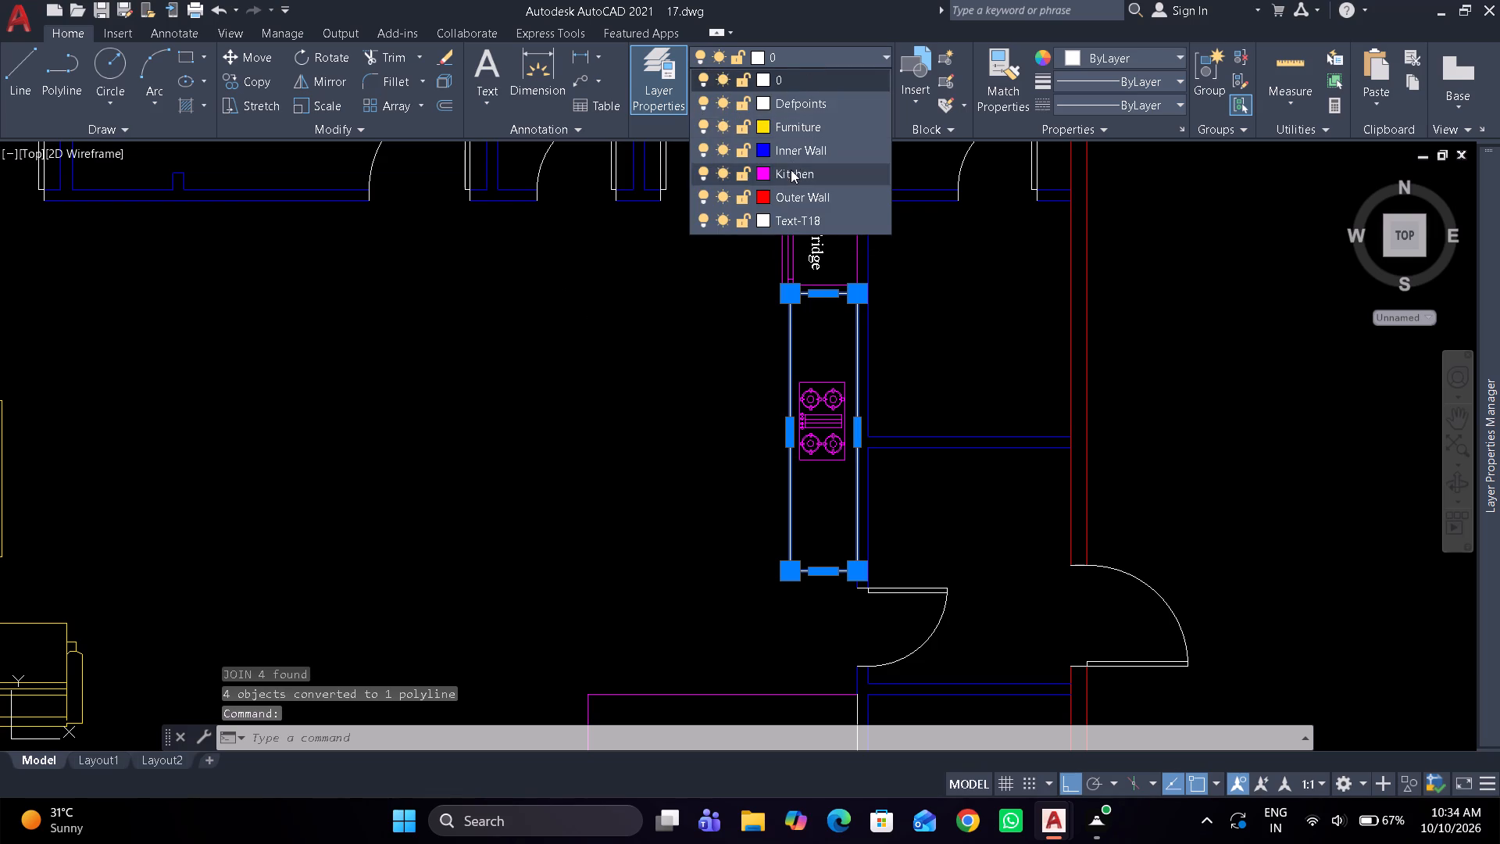
{"action": "key", "text": "Escape"}
Move all four edge lines of the lower counter to the Kitchen layer.
{"action": "middle_click_drag", "start_coordinate": [647, 499], "coordinate": [659, 271]}
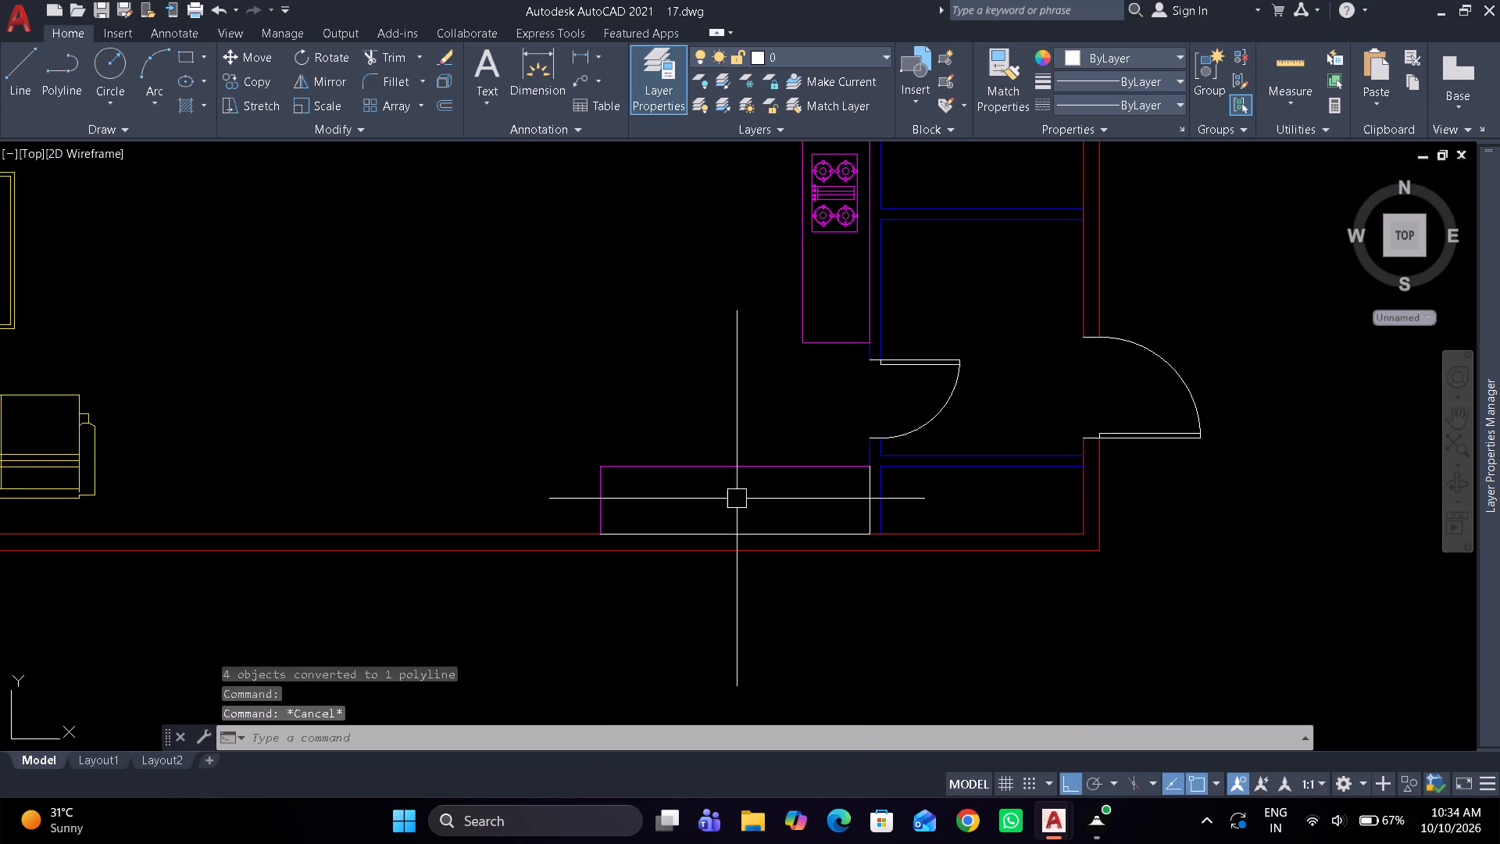
{"action": "scroll", "coordinate": [745, 509], "scroll_direction": "up", "scroll_amount": 1}
{"action": "left_click_drag", "start_coordinate": [766, 545], "coordinate": [775, 537]}
{"action": "left_click", "coordinate": [816, 437]}
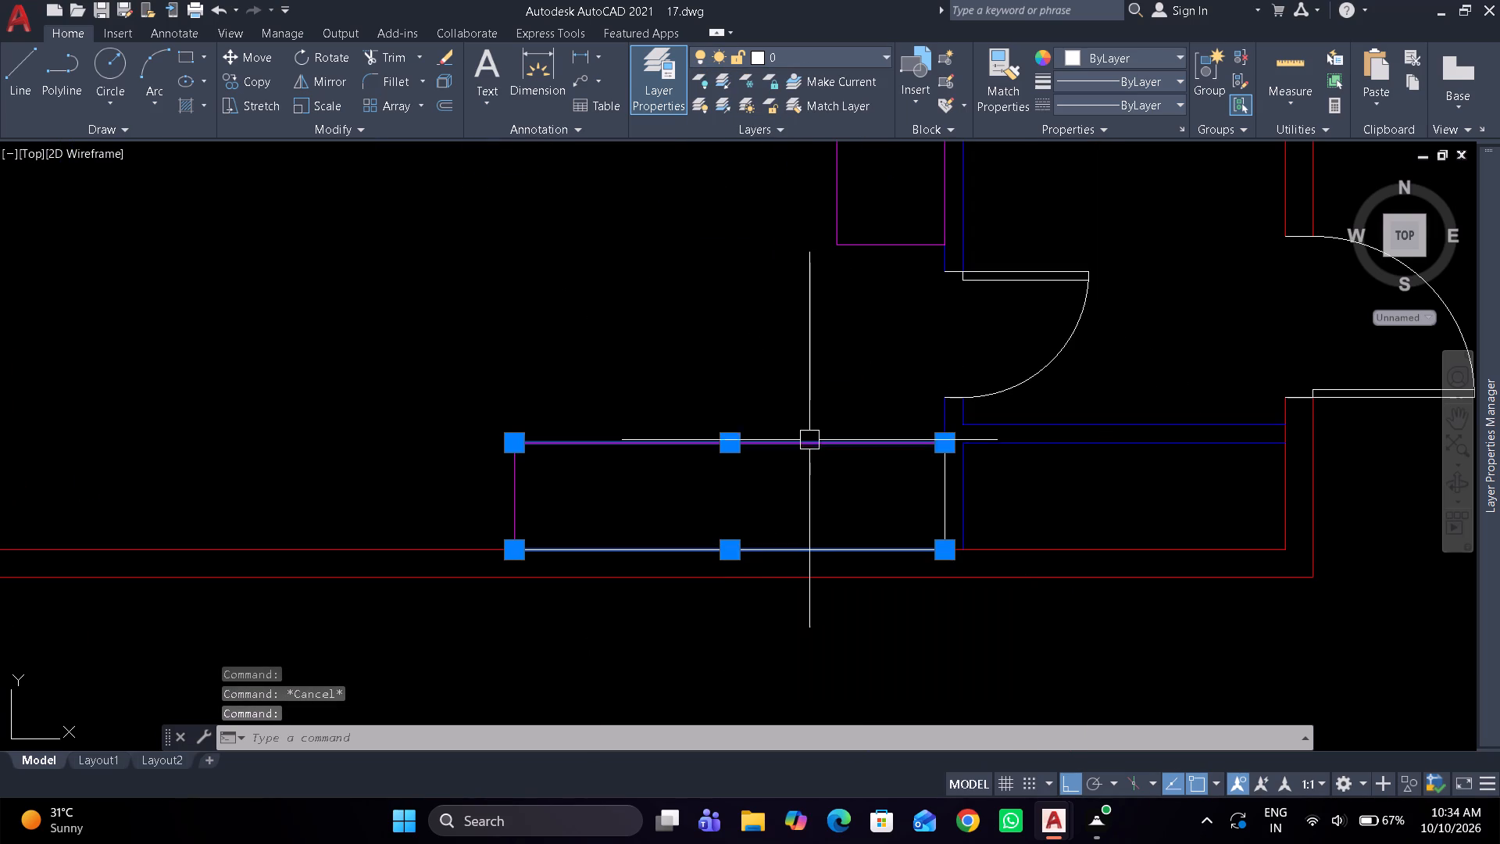
{"action": "left_click_drag", "start_coordinate": [512, 498], "coordinate": [491, 498]}
{"action": "left_click_drag", "start_coordinate": [942, 485], "coordinate": [913, 490]}
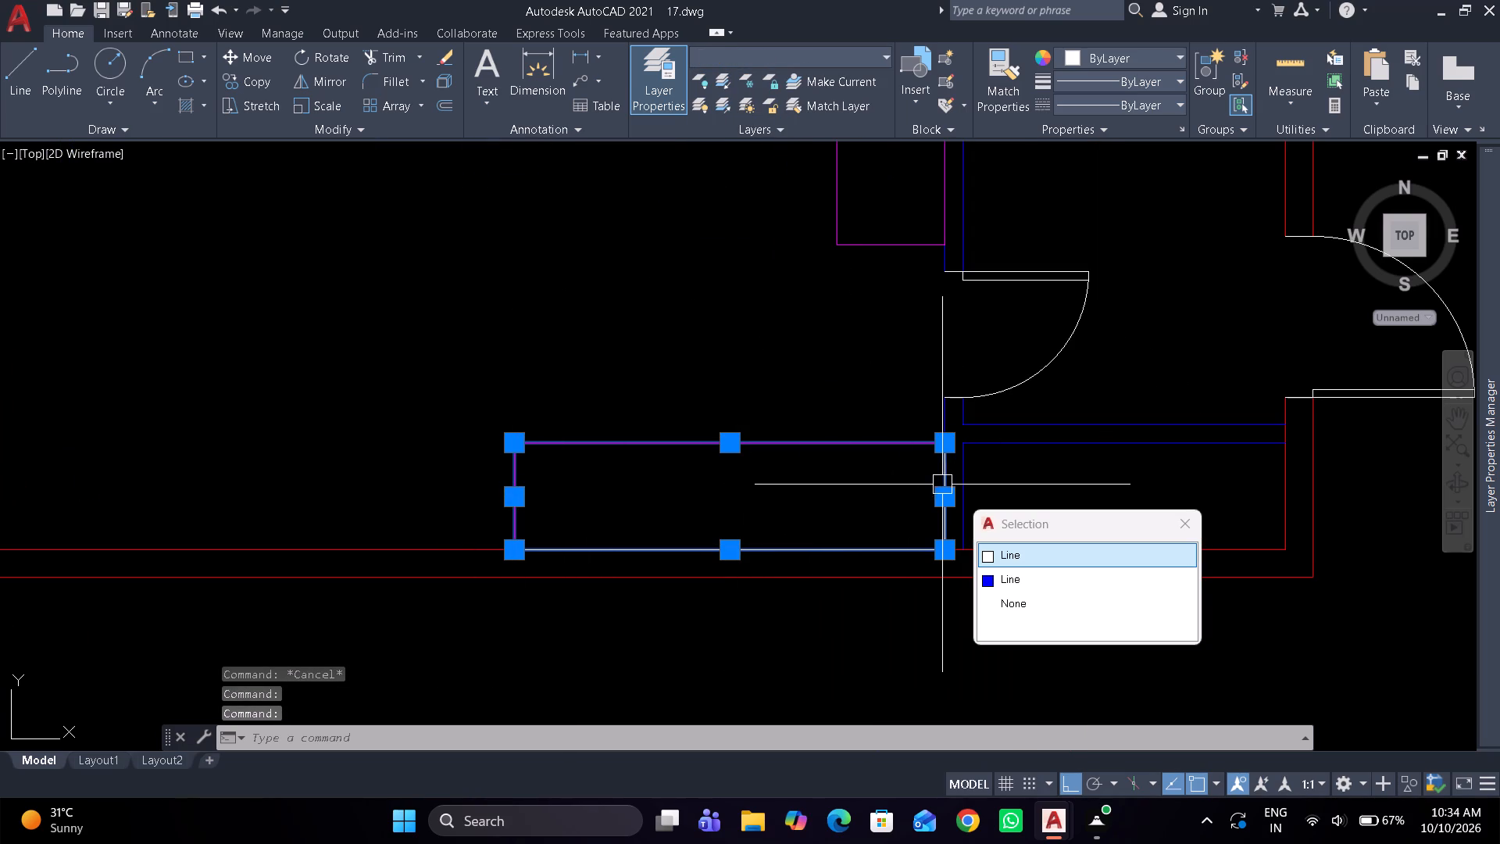
{"action": "left_click", "coordinate": [795, 48]}
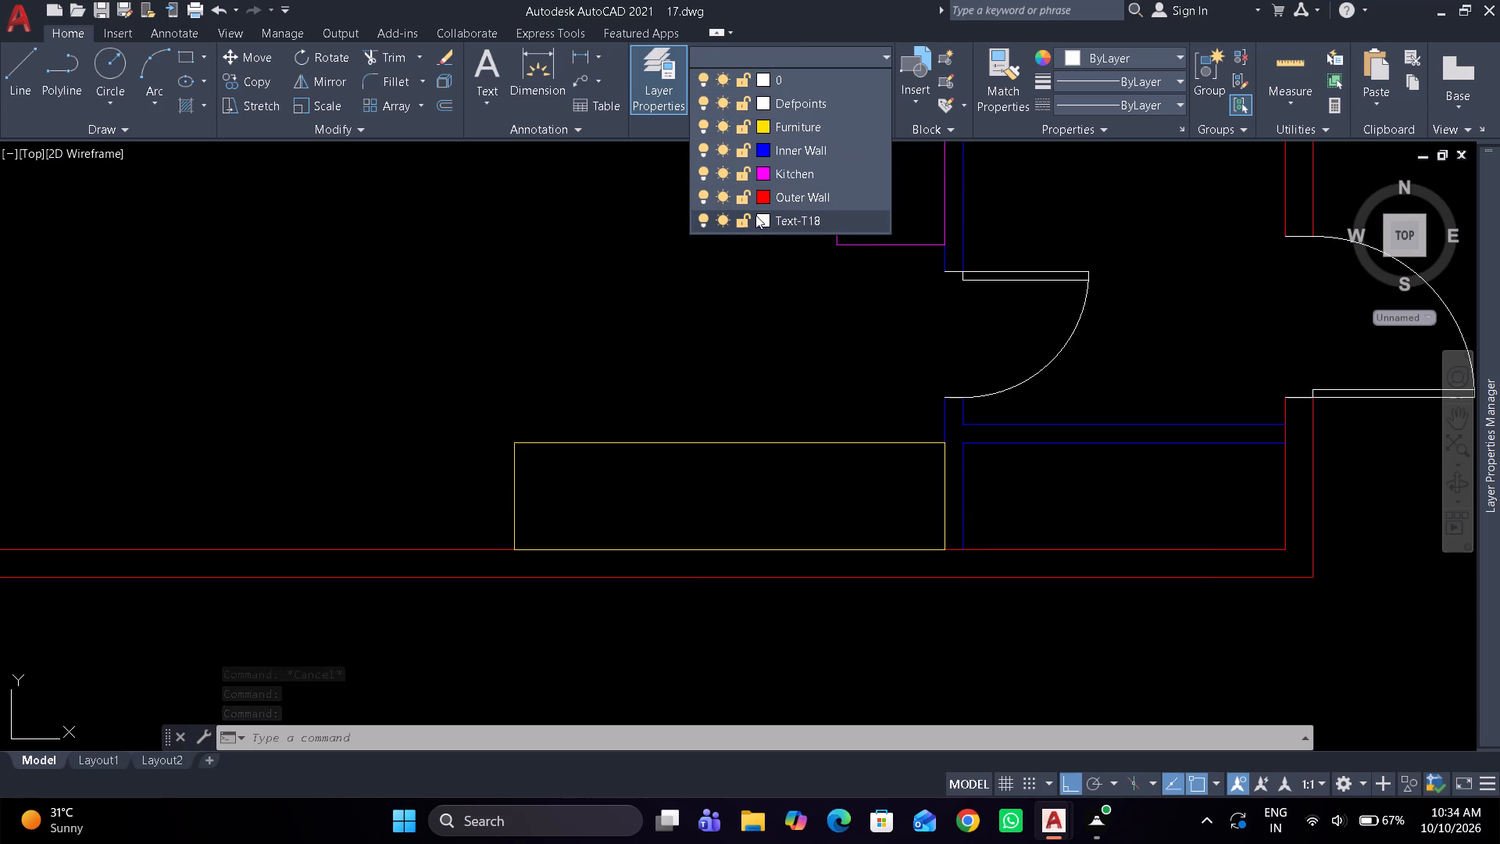
{"action": "left_click", "coordinate": [785, 175]}
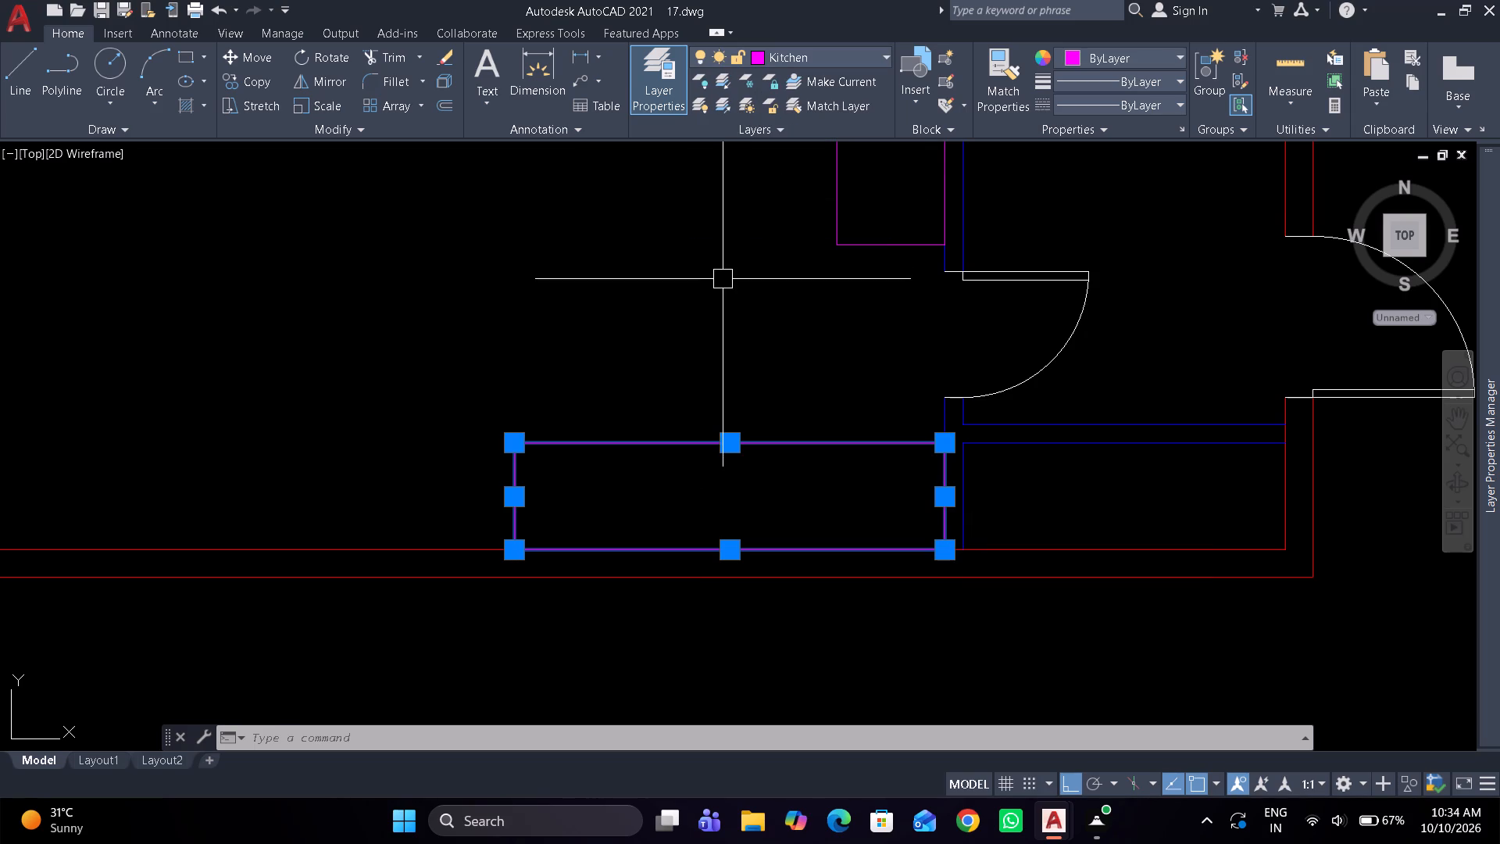
Join the four edge lines of the lower counter into one polyline.
{"action": "type", "text": "j"}
{"action": "key", "text": "space"}
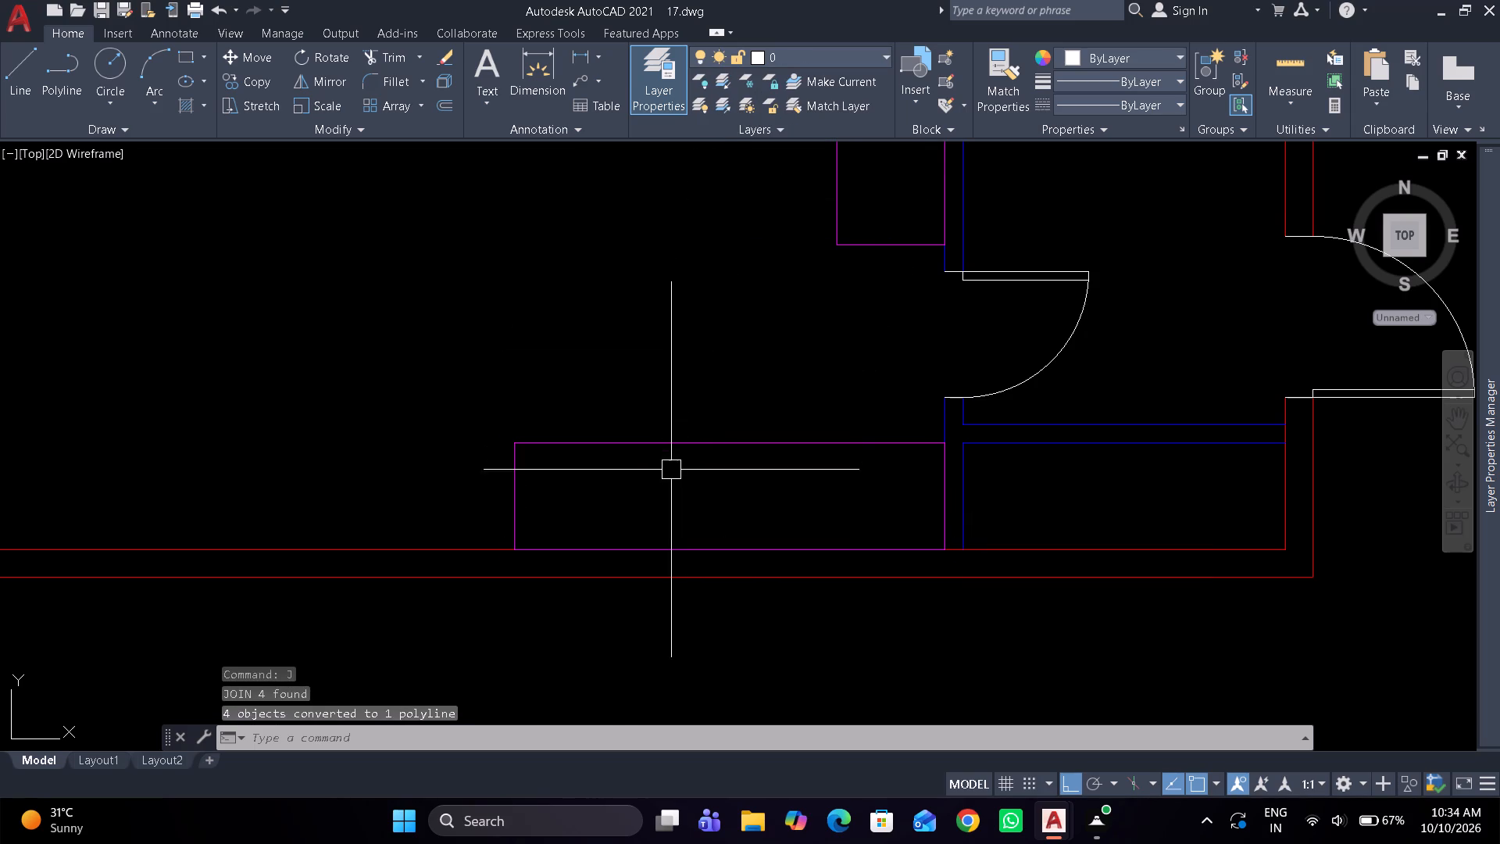
{"action": "left_click_drag", "start_coordinate": [671, 470], "coordinate": [651, 439]}
{"action": "left_click", "coordinate": [610, 391]}
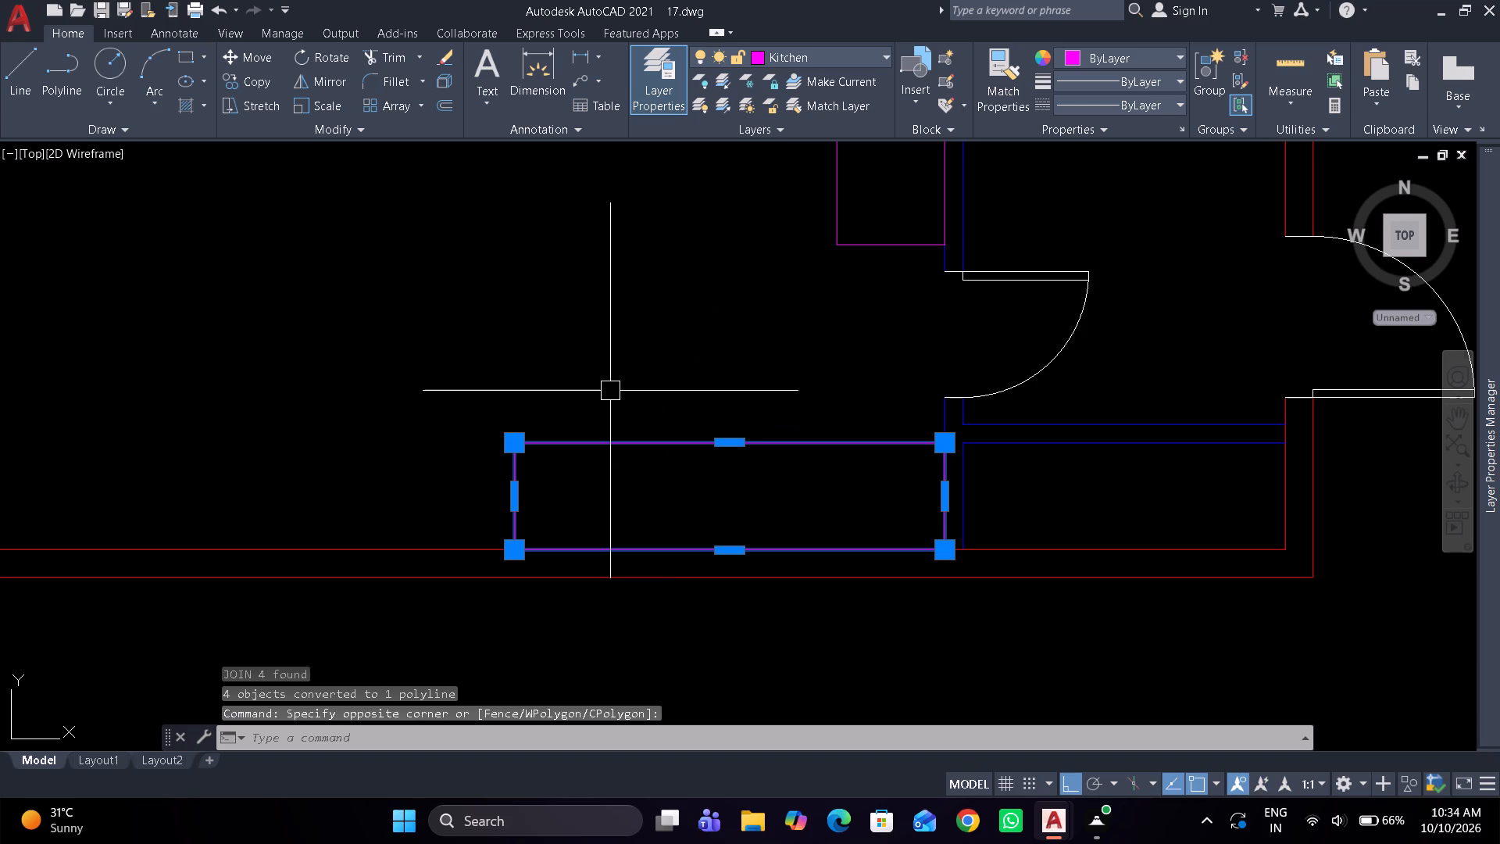
{"action": "key", "text": "Escape"}
{"action": "key", "text": "Escape"}
{"action": "key", "text": "Escape"}
{"action": "key", "text": "Escape"}
{"action": "key", "text": "Escape"}
Move the sink block from outside the plan onto the lower kitchen counter, near the middle of the counter.
{"action": "scroll", "coordinate": [623, 343], "scroll_direction": "down", "scroll_amount": 2}
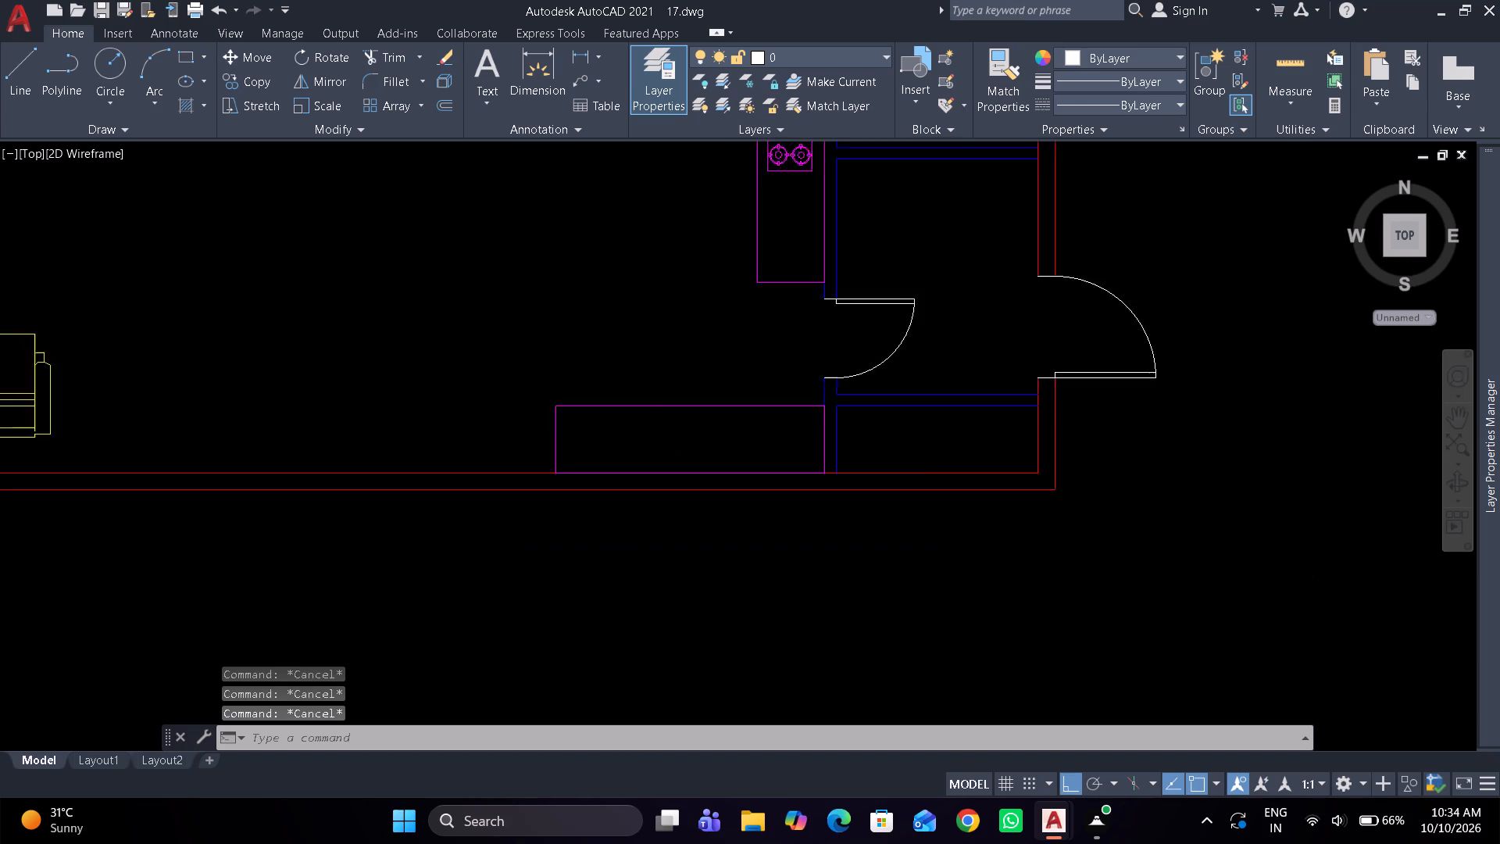
{"action": "middle_click_drag", "start_coordinate": [626, 359], "coordinate": [850, 513]}
{"action": "middle_click_drag", "start_coordinate": [746, 499], "coordinate": [522, 498]}
{"action": "scroll", "coordinate": [673, 483], "scroll_direction": "down", "scroll_amount": 1}
{"action": "left_click", "coordinate": [1198, 222]}
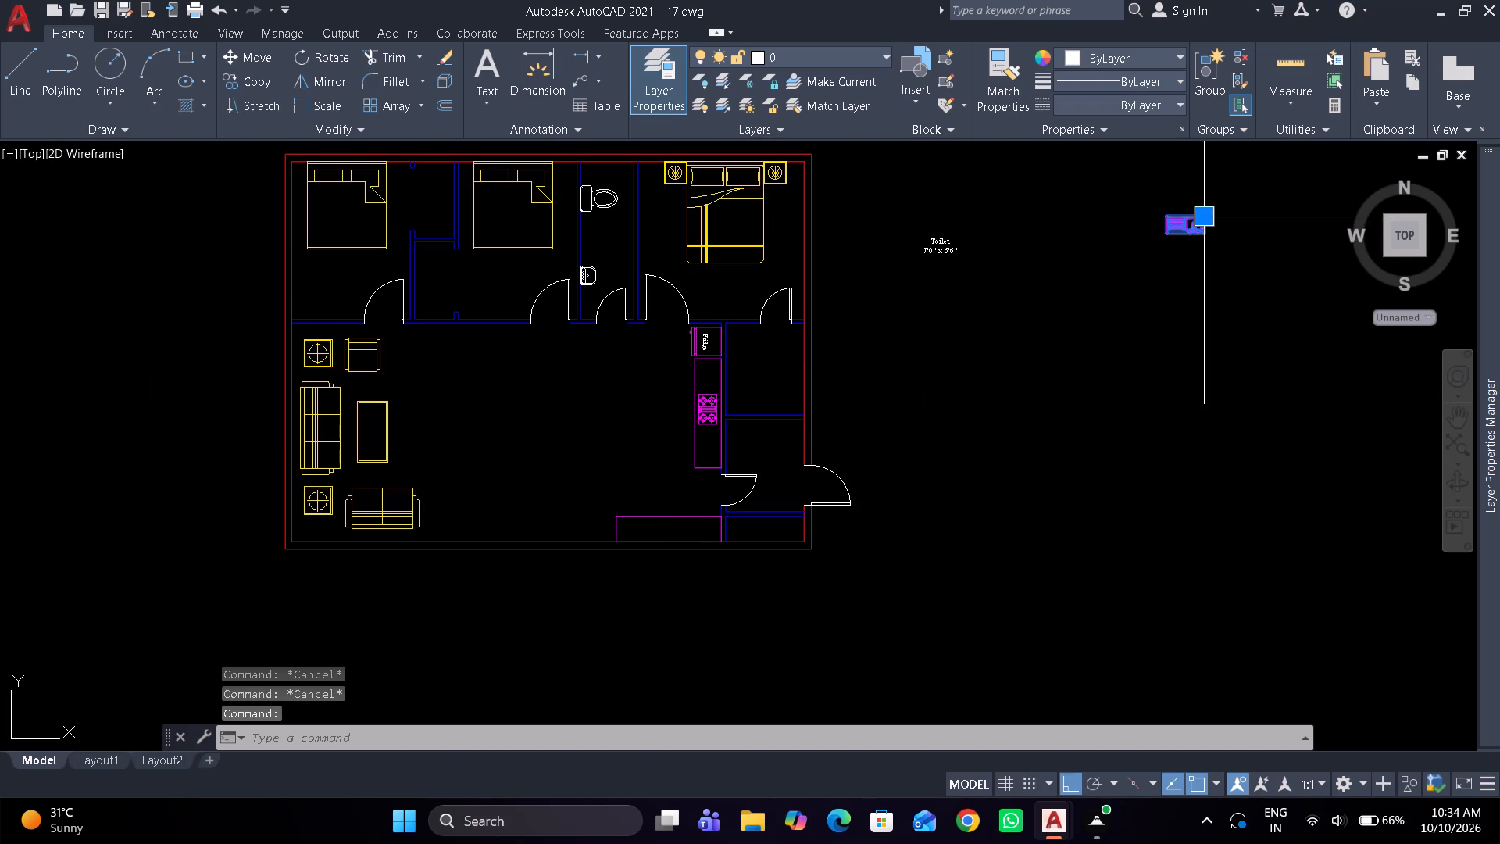
{"action": "scroll", "coordinate": [1198, 222], "scroll_direction": "up", "scroll_amount": 1}
{"action": "left_click_drag", "start_coordinate": [1171, 225], "coordinate": [487, 608]}
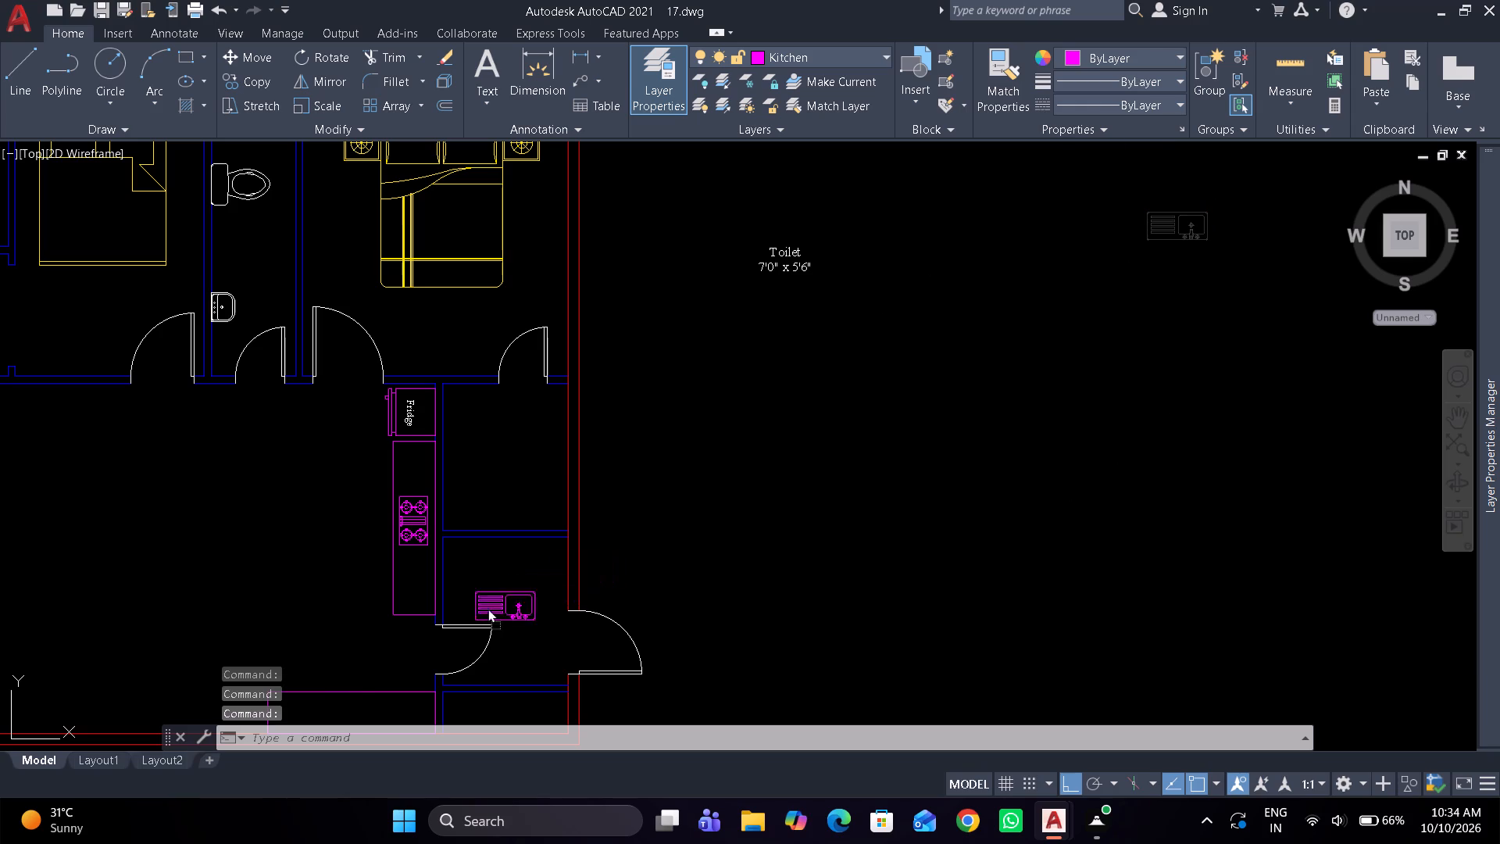
{"action": "left_click_drag", "start_coordinate": [487, 608], "coordinate": [334, 617]}
{"action": "middle_click_drag", "start_coordinate": [366, 588], "coordinate": [741, 274]}
{"action": "scroll", "coordinate": [748, 320], "scroll_direction": "up", "scroll_amount": 2}
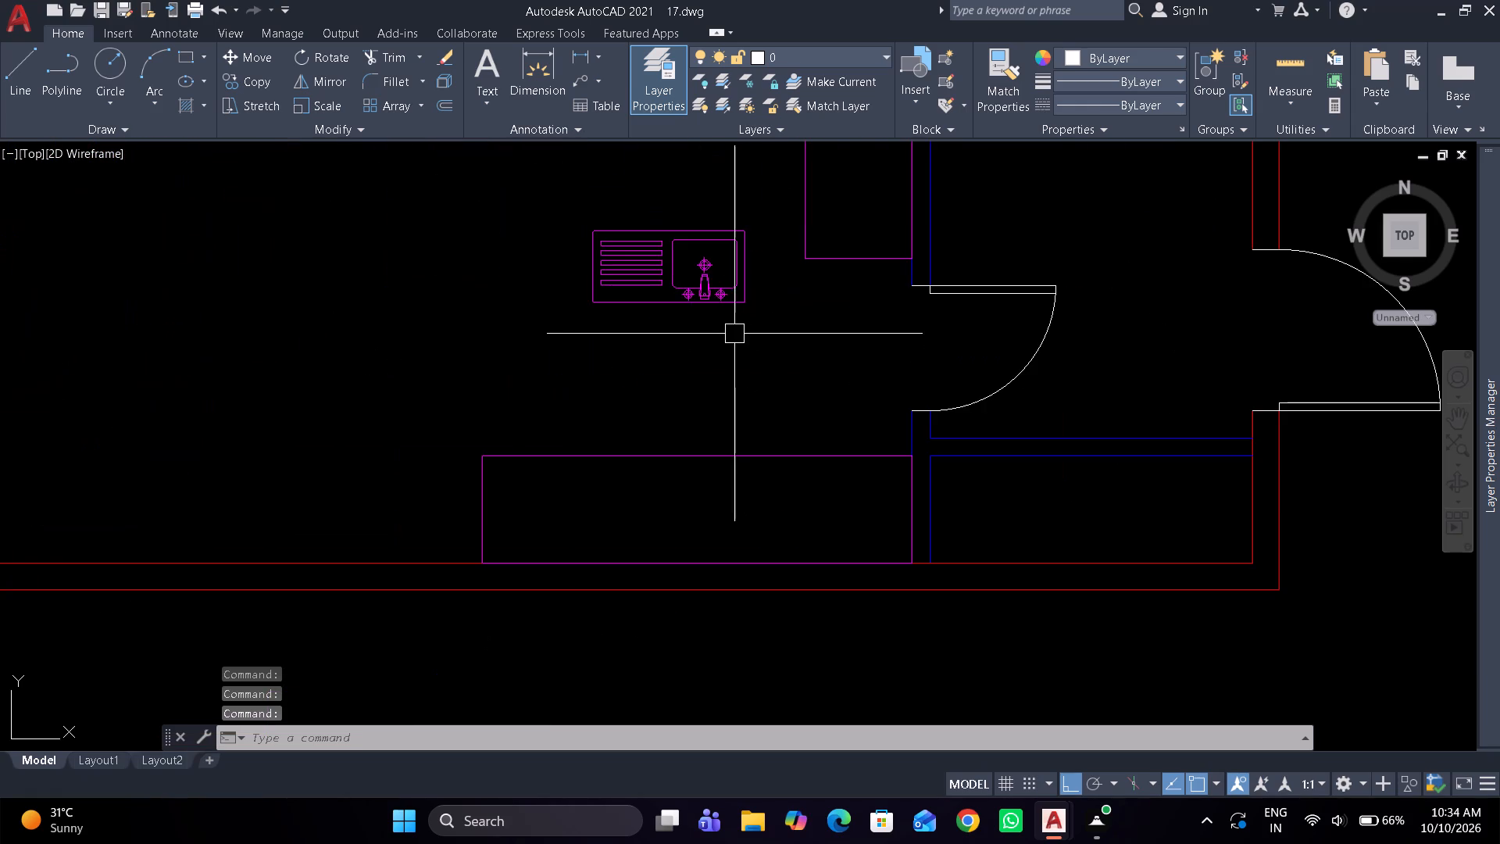
{"action": "left_click", "coordinate": [697, 295]}
{"action": "left_click_drag", "start_coordinate": [665, 256], "coordinate": [648, 423]}
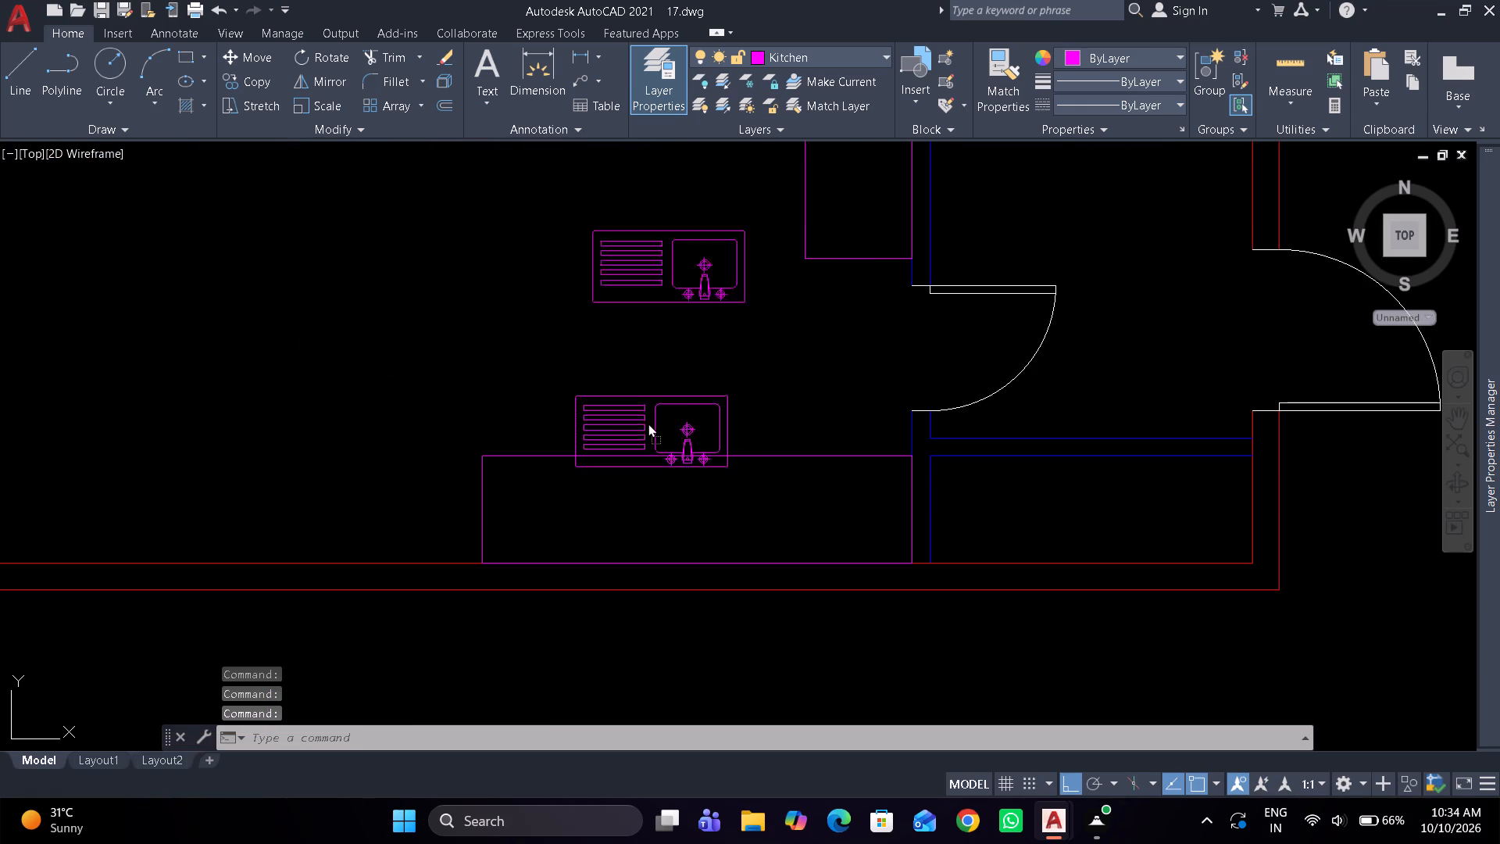
{"action": "left_click_drag", "start_coordinate": [648, 423], "coordinate": [699, 503]}
Draw a rectangle 2' long and 4' wide in the open floor area west of the stove counter.
{"action": "scroll", "coordinate": [680, 337], "scroll_direction": "down", "scroll_amount": 2}
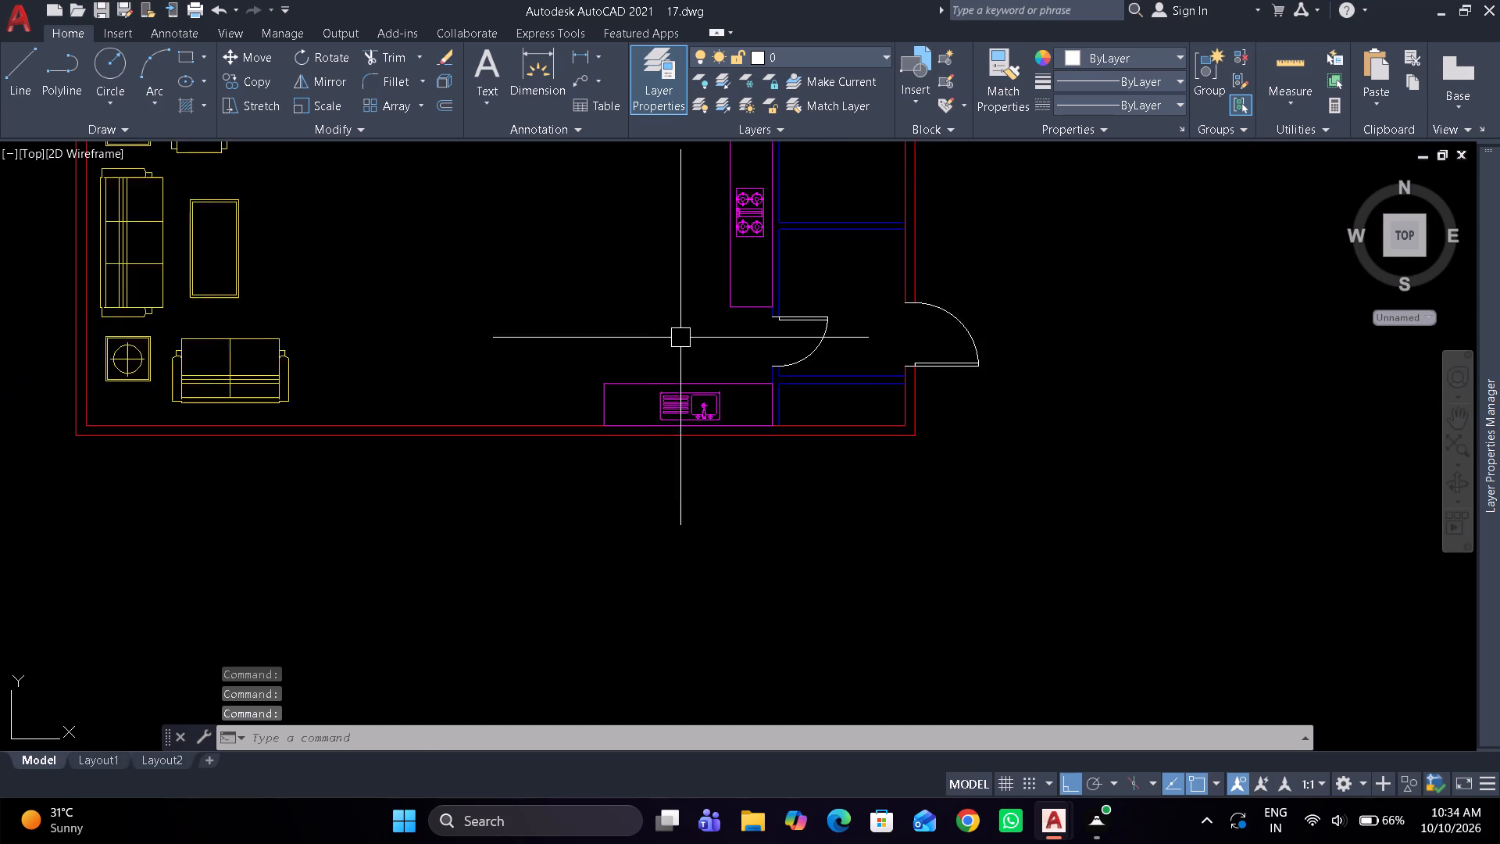
{"action": "middle_click_drag", "start_coordinate": [680, 338], "coordinate": [842, 501]}
{"action": "scroll", "coordinate": [767, 442], "scroll_direction": "down", "scroll_amount": 1}
{"action": "scroll", "coordinate": [778, 463], "scroll_direction": "up", "scroll_amount": 1}
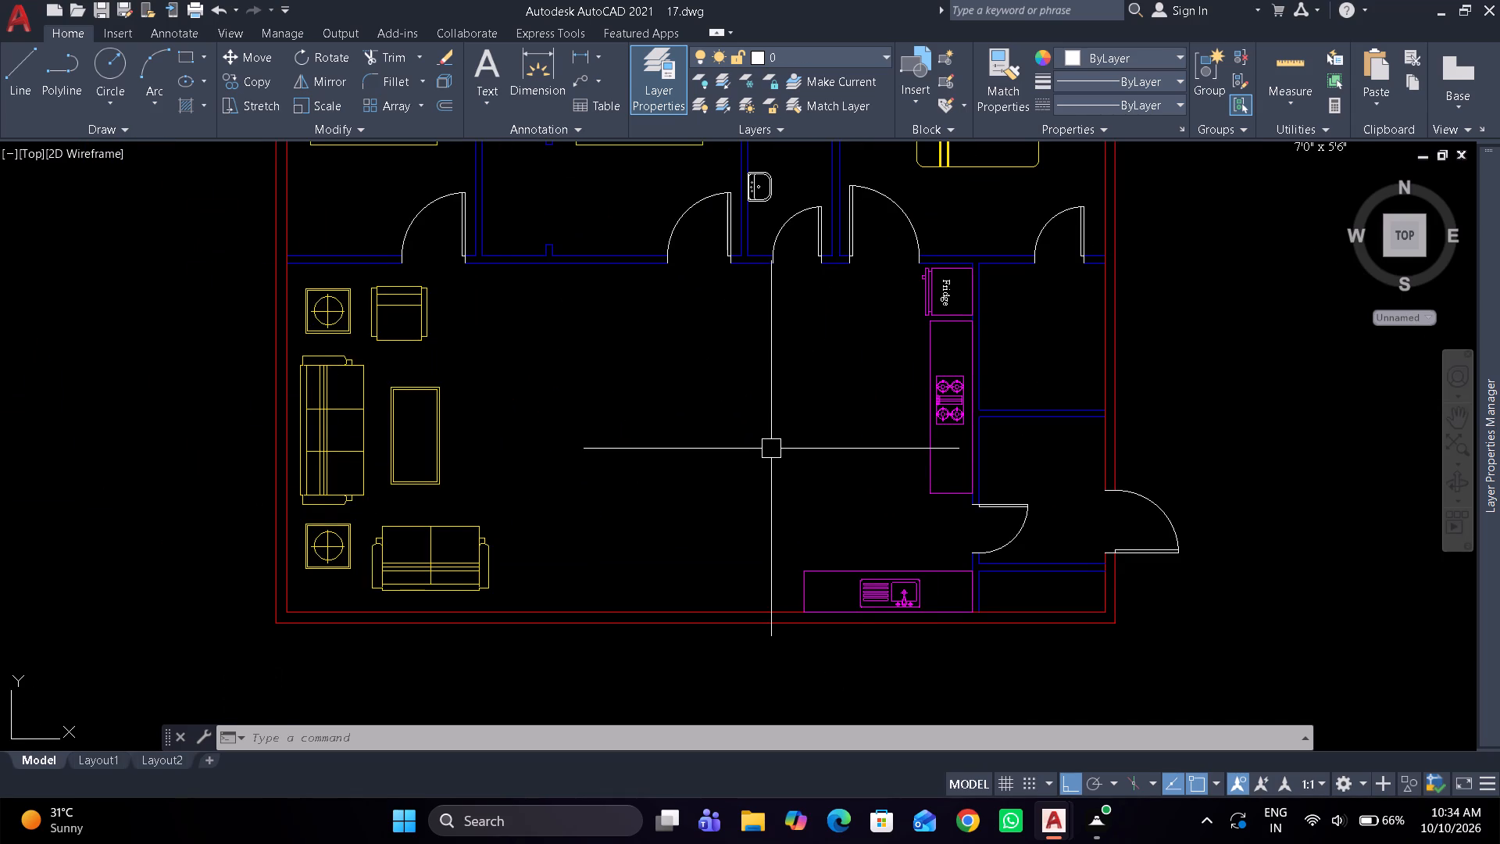
{"action": "middle_click_drag", "start_coordinate": [786, 449], "coordinate": [816, 437]}
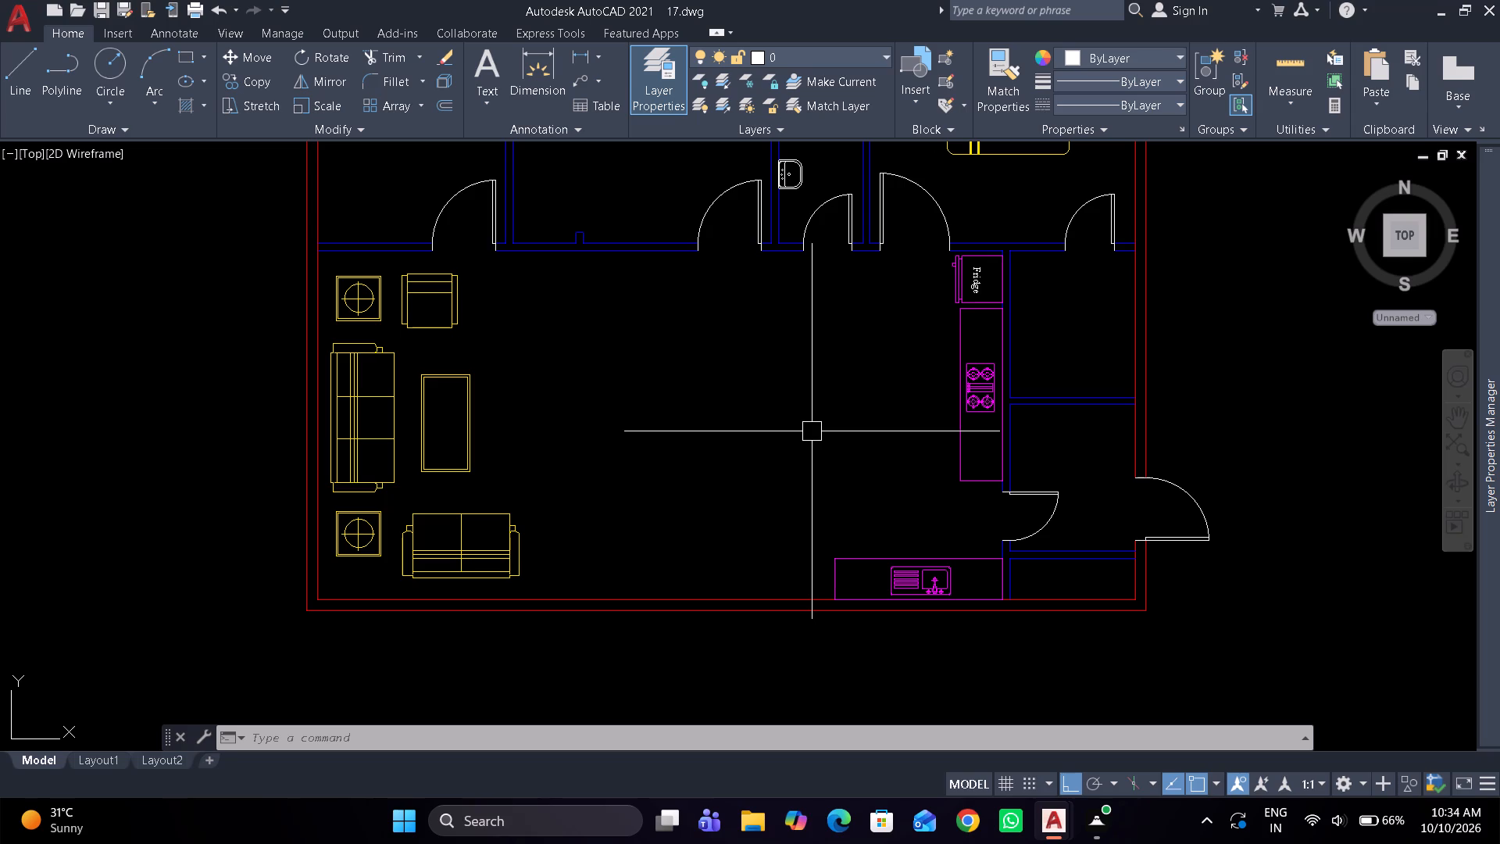
{"action": "type", "text": "re"}
{"action": "key", "text": "space"}
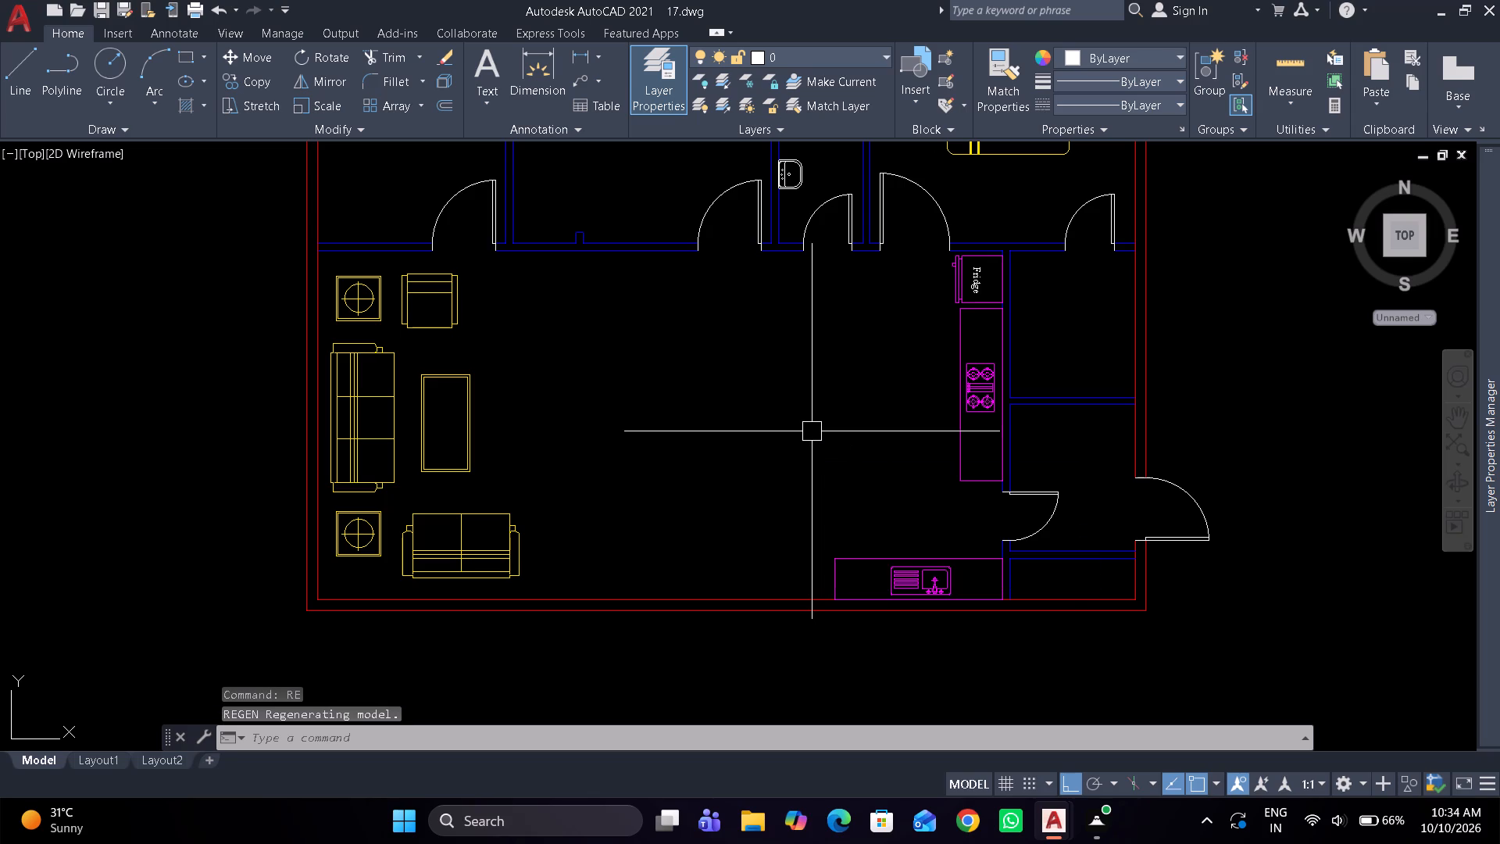
{"action": "type", "text": "rec"}
{"action": "key", "text": "space"}
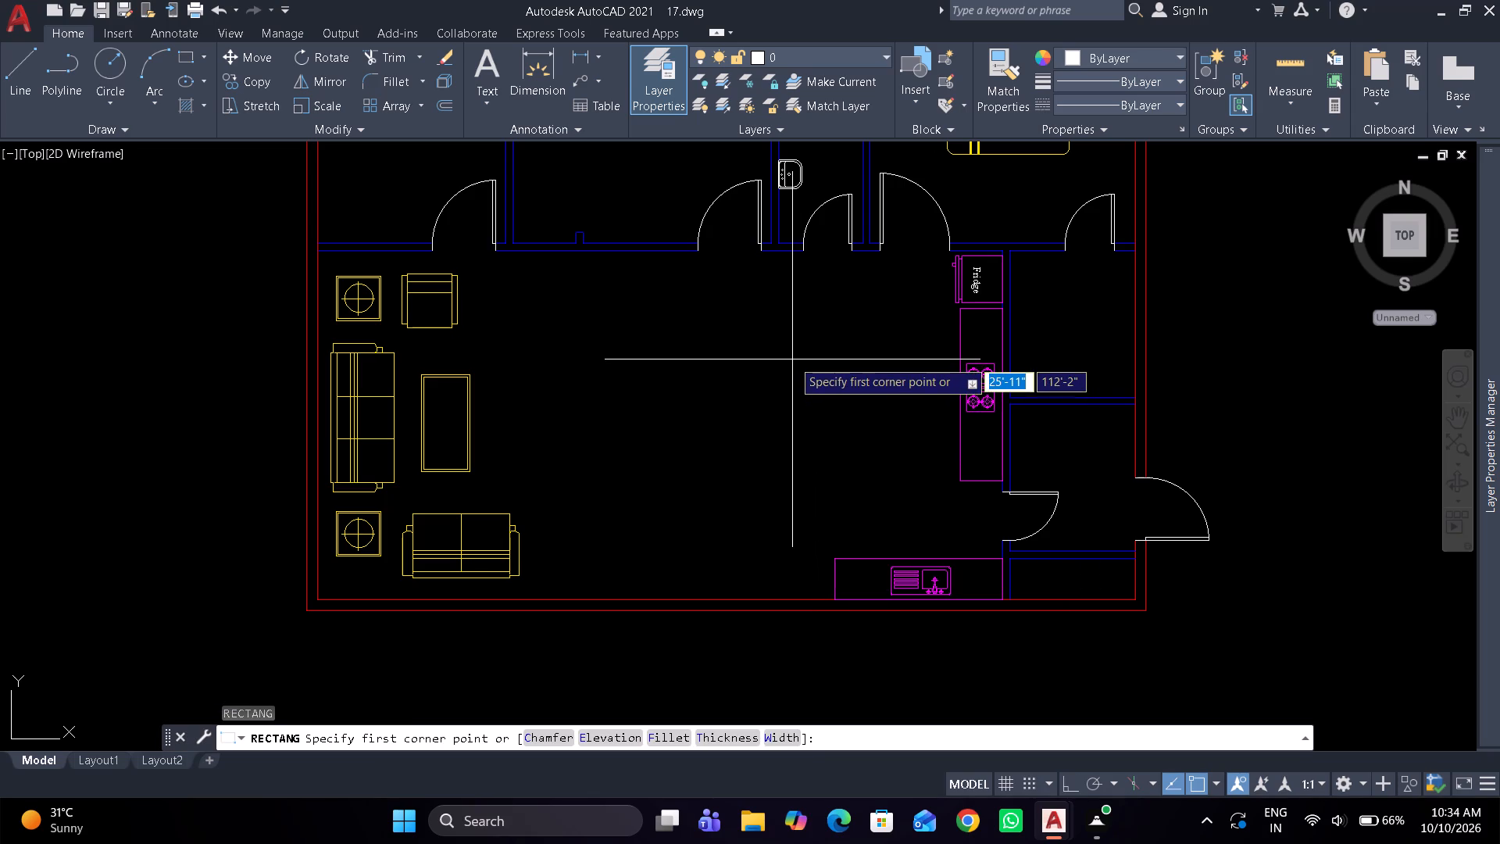
{"action": "left_click", "coordinate": [813, 306]}
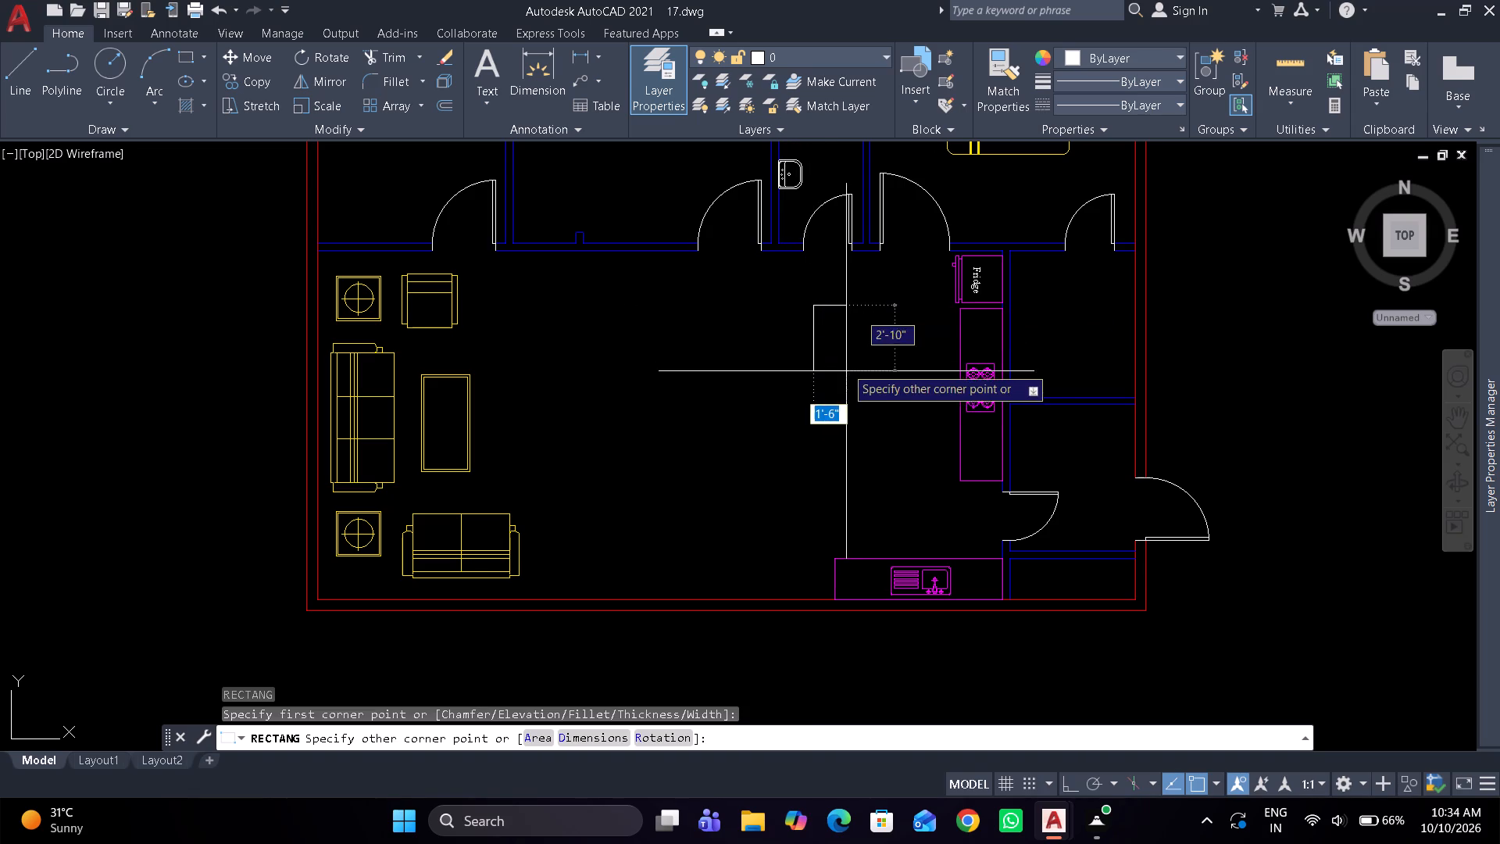
{"action": "type", "text": "d"}
{"action": "key", "text": "space"}
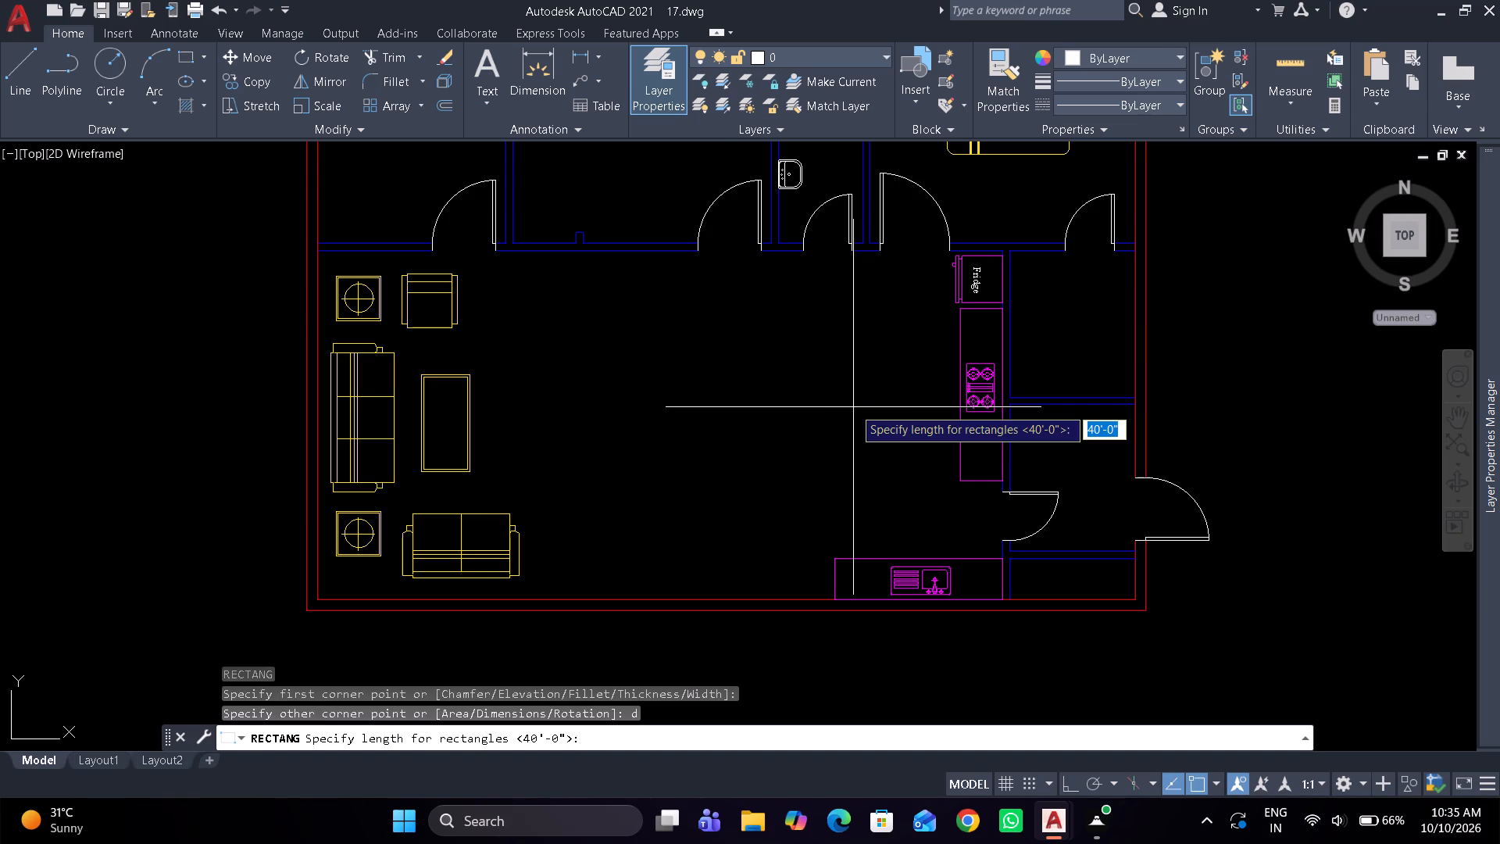
{"action": "type", "text": "2'"}
{"action": "key", "text": "Return"}
{"action": "type", "text": "4'"}
{"action": "key", "text": "Return"}
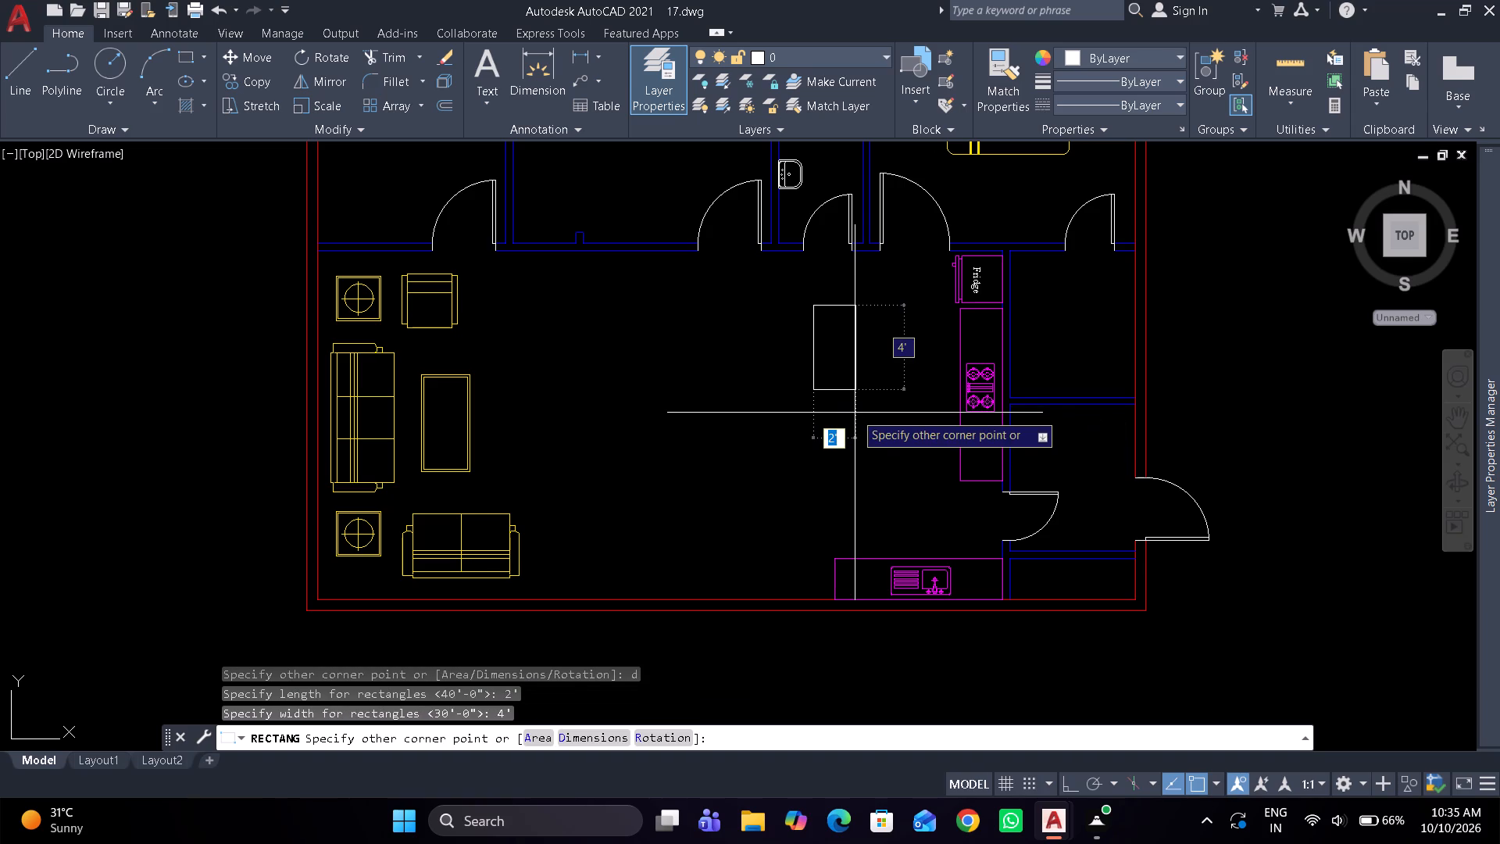
{"action": "left_click", "coordinate": [855, 413]}
Move the 2' by 4' rectangle slightly south-east, so it sits opposite the stove.
{"action": "scroll", "coordinate": [851, 402], "scroll_direction": "up", "scroll_amount": 1}
{"action": "left_click", "coordinate": [839, 382]}
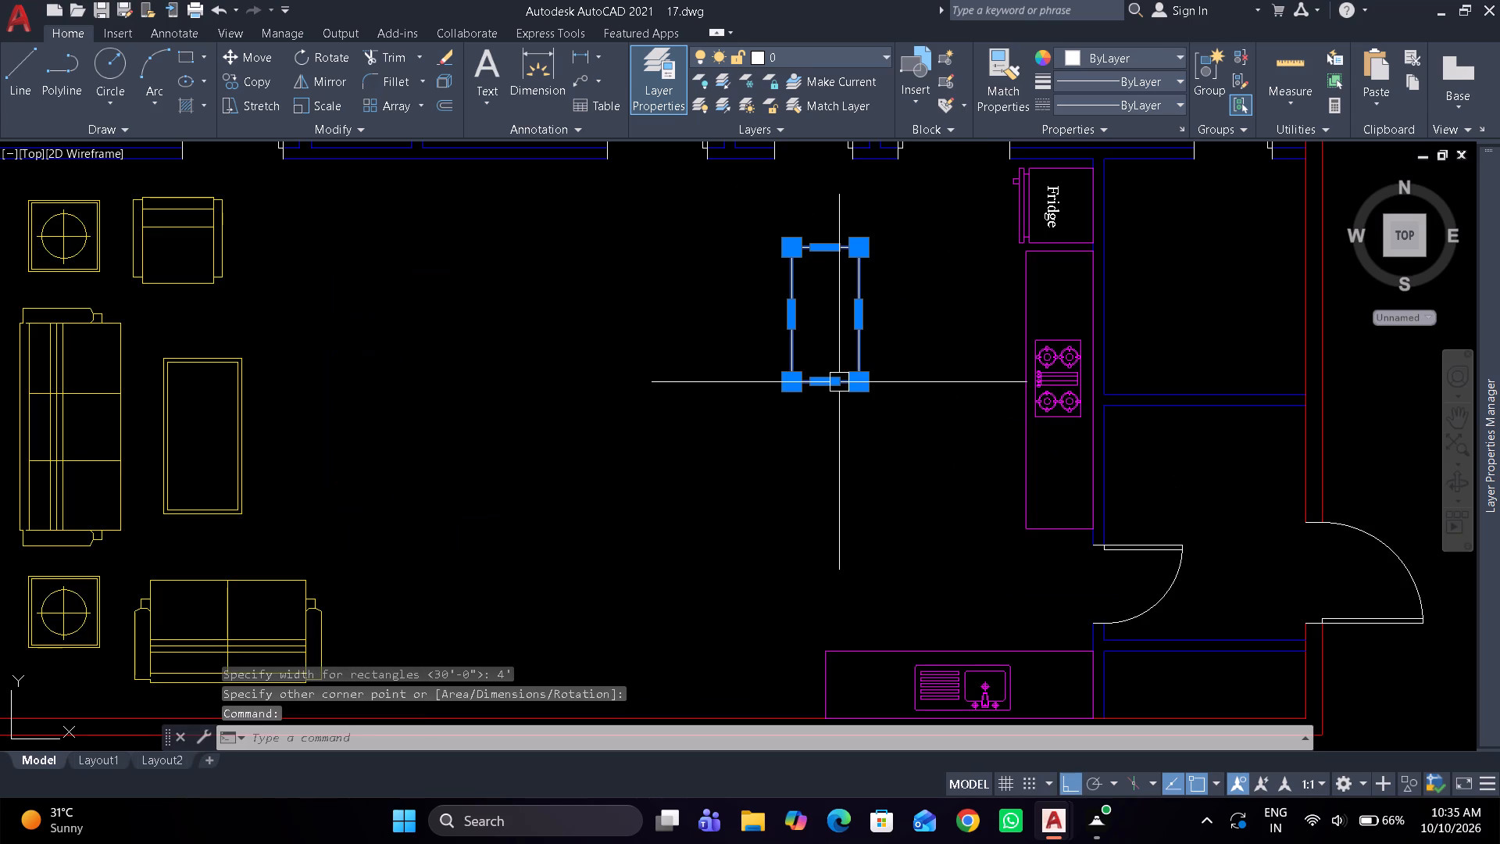
{"action": "left_click_drag", "start_coordinate": [856, 350], "coordinate": [866, 385]}
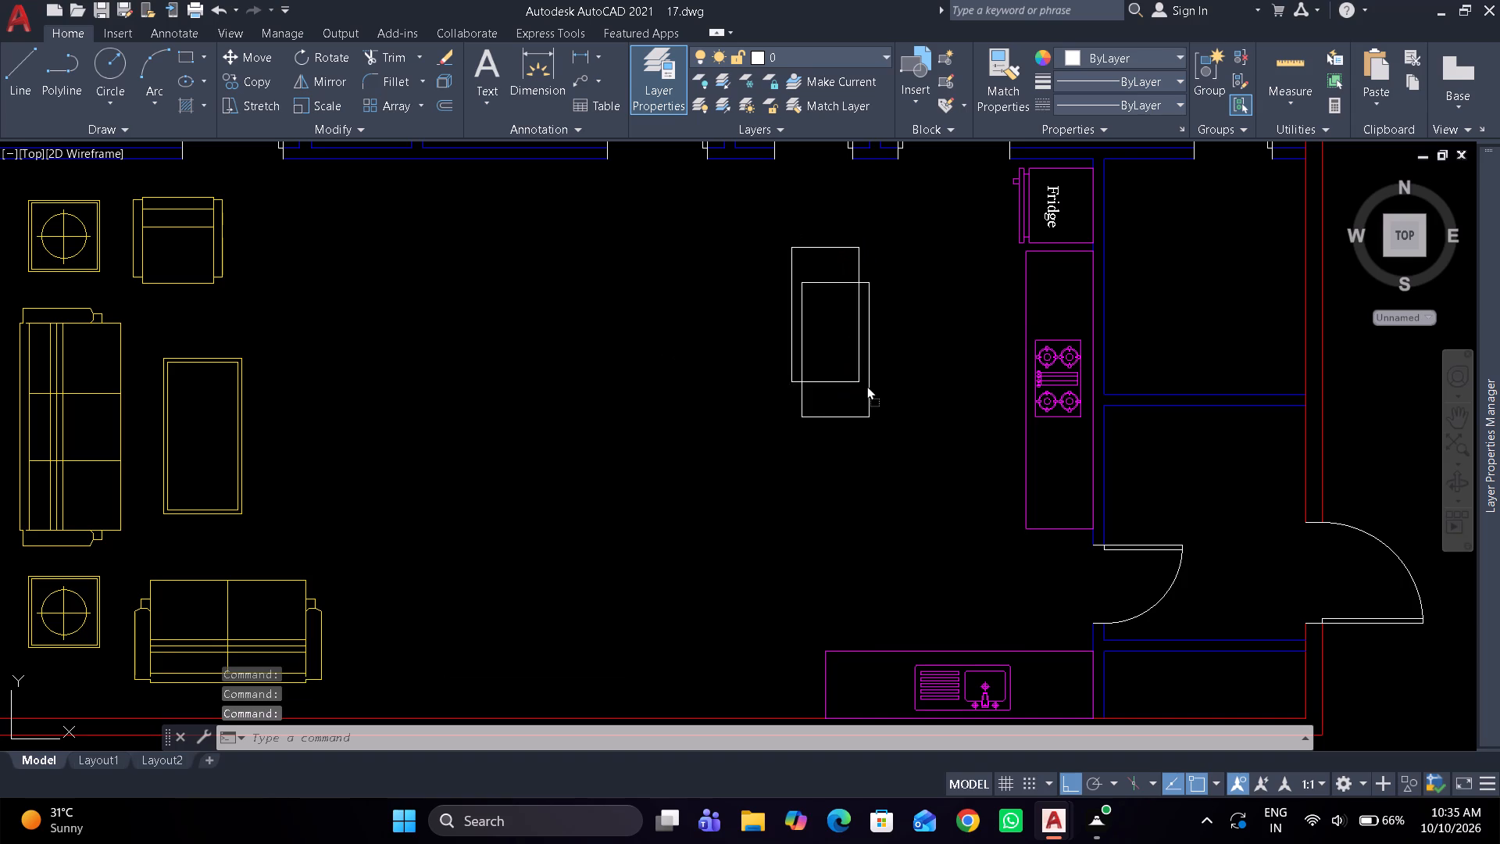
{"action": "left_click_drag", "start_coordinate": [866, 385], "coordinate": [872, 402]}
{"action": "left_click", "coordinate": [872, 402]}
Assign the 2' by 4' rectangle to the Kitchen layer.
{"action": "left_click", "coordinate": [856, 56]}
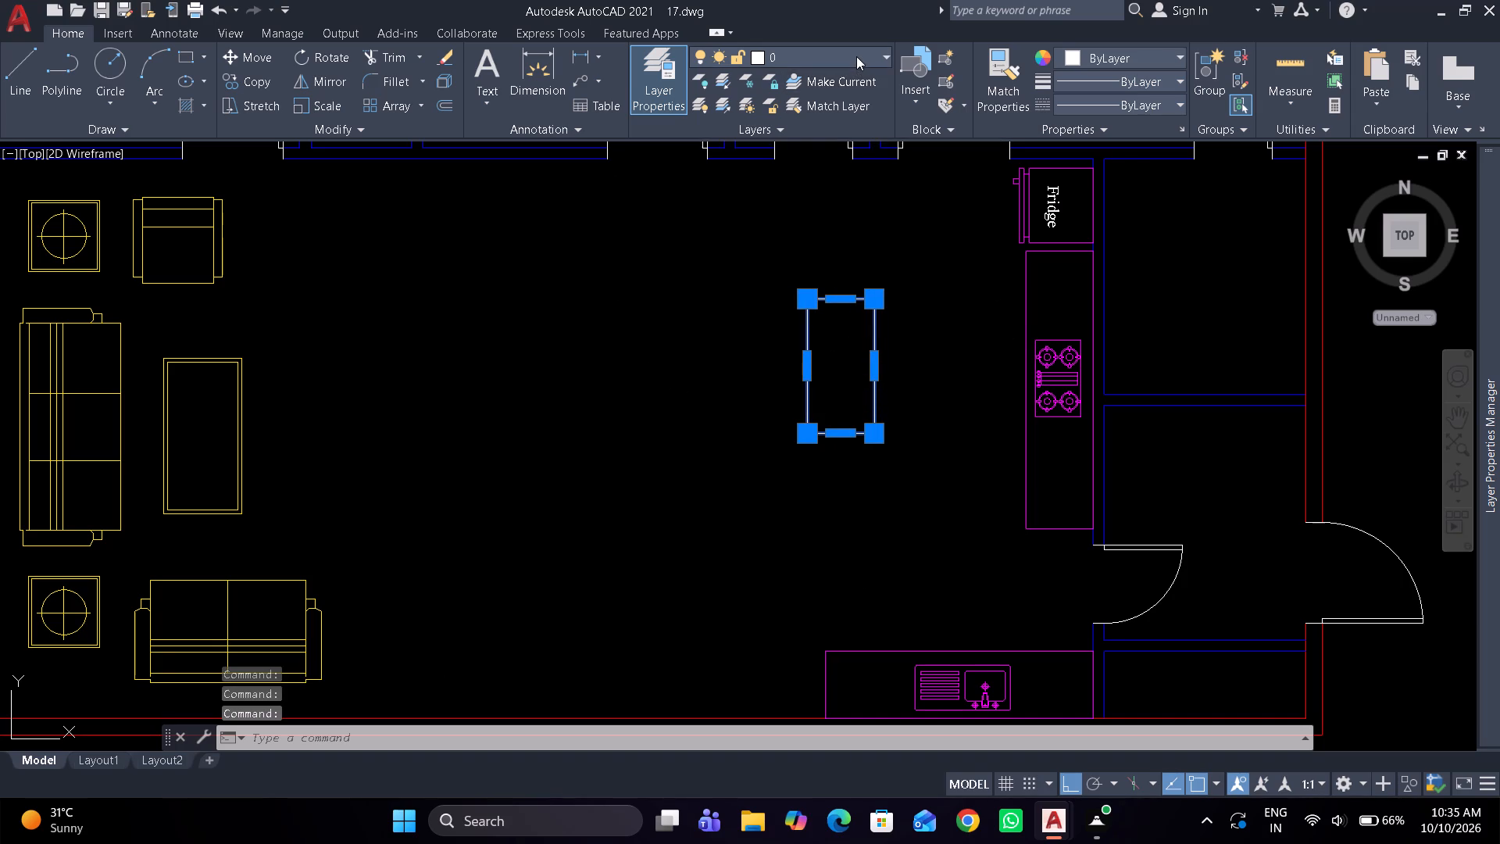
{"action": "left_click", "coordinate": [820, 186]}
{"action": "left_click", "coordinate": [818, 63]}
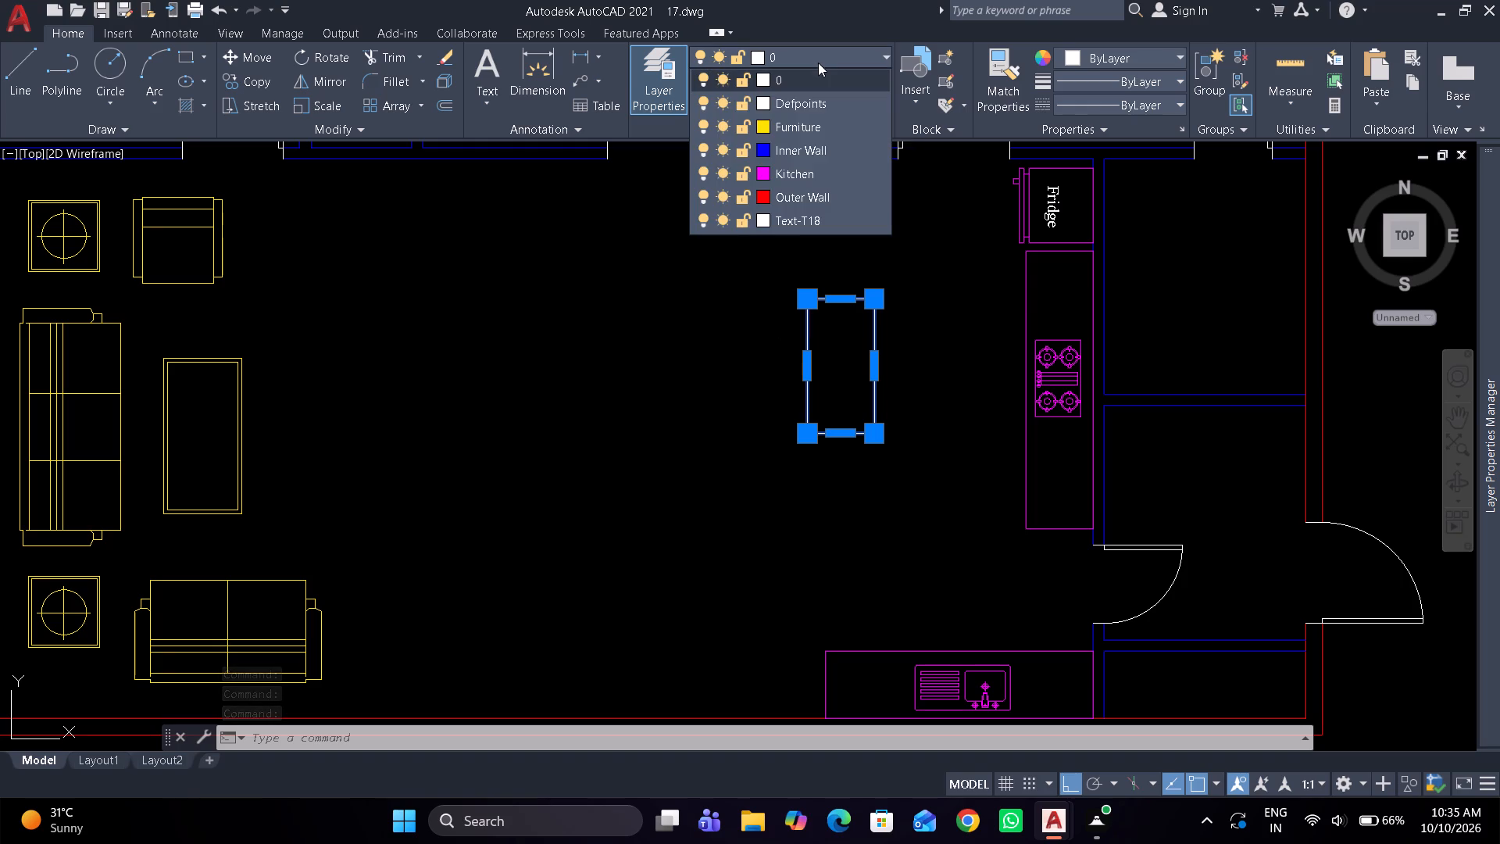
{"action": "left_click", "coordinate": [803, 170]}
{"action": "key", "text": "Escape"}
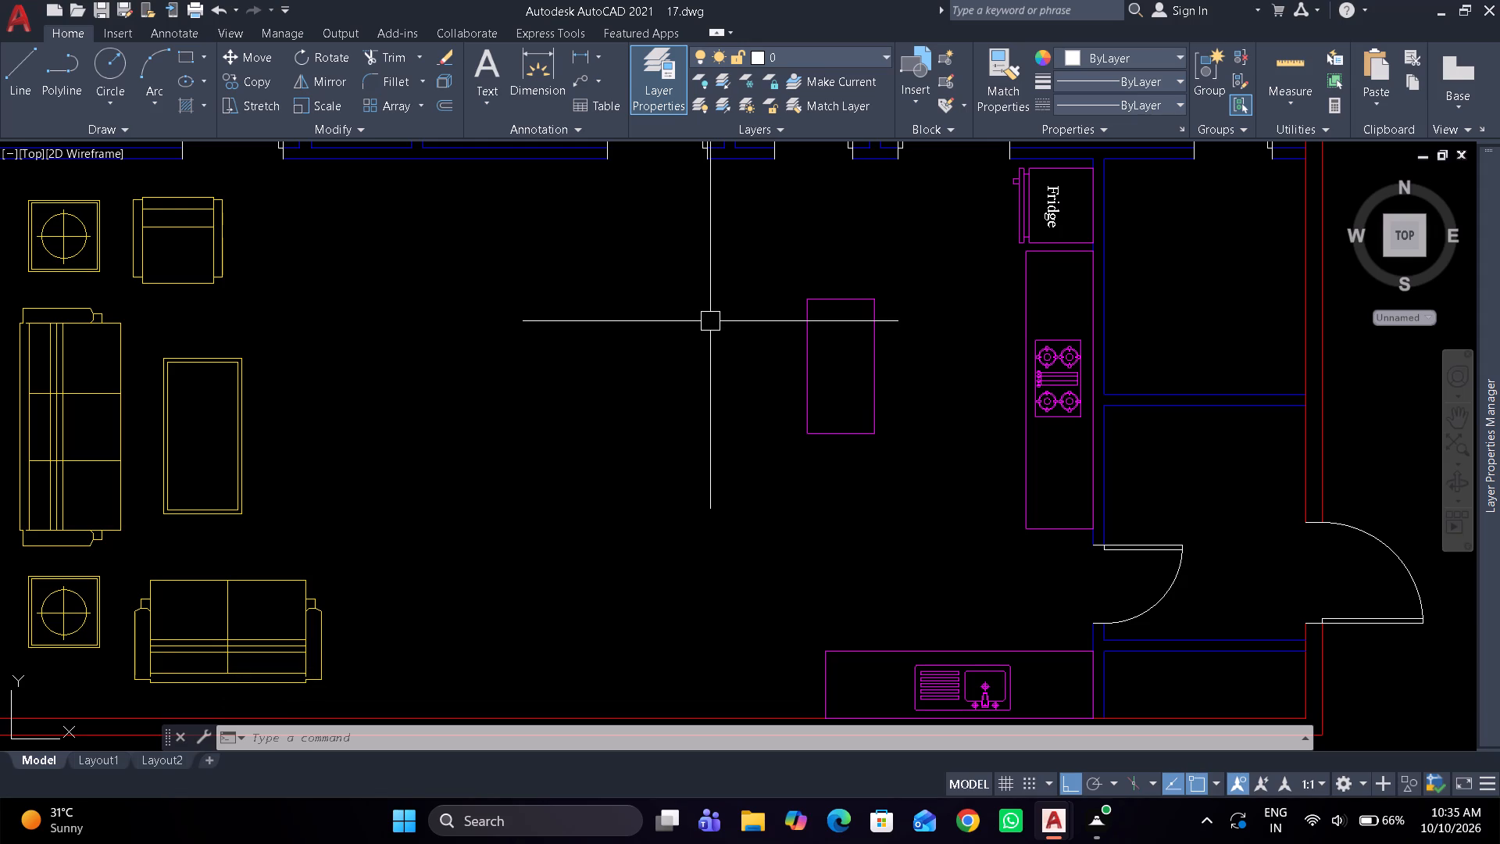
Offset the inner line of the living room's west outer wall by 15' into the room.
{"action": "scroll", "coordinate": [716, 317], "scroll_direction": "down", "scroll_amount": 2}
{"action": "scroll", "coordinate": [567, 409], "scroll_direction": "up", "scroll_amount": 1}
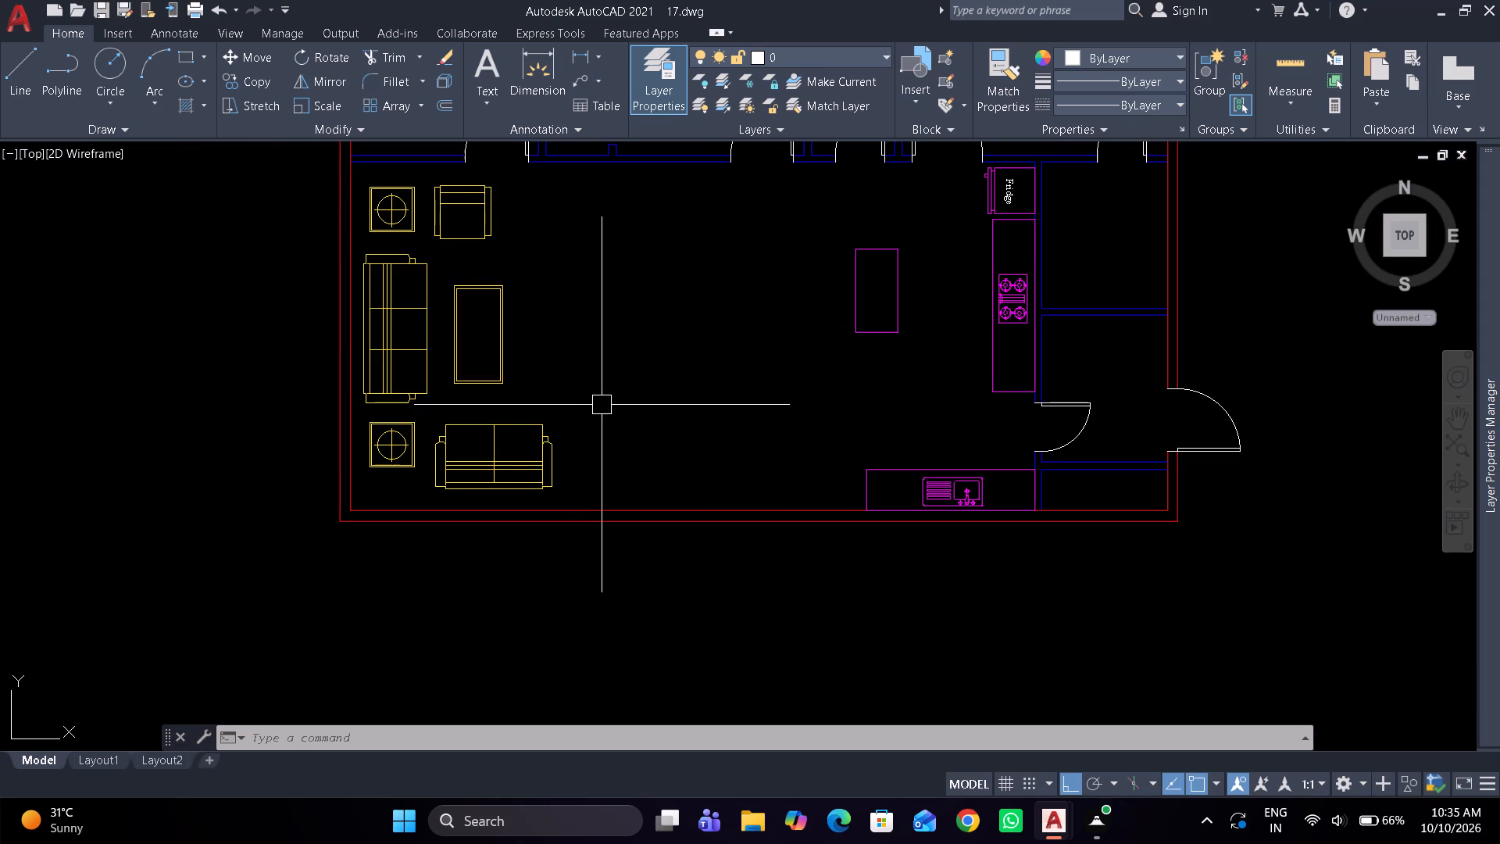
{"action": "middle_click_drag", "start_coordinate": [602, 405], "coordinate": [621, 428]}
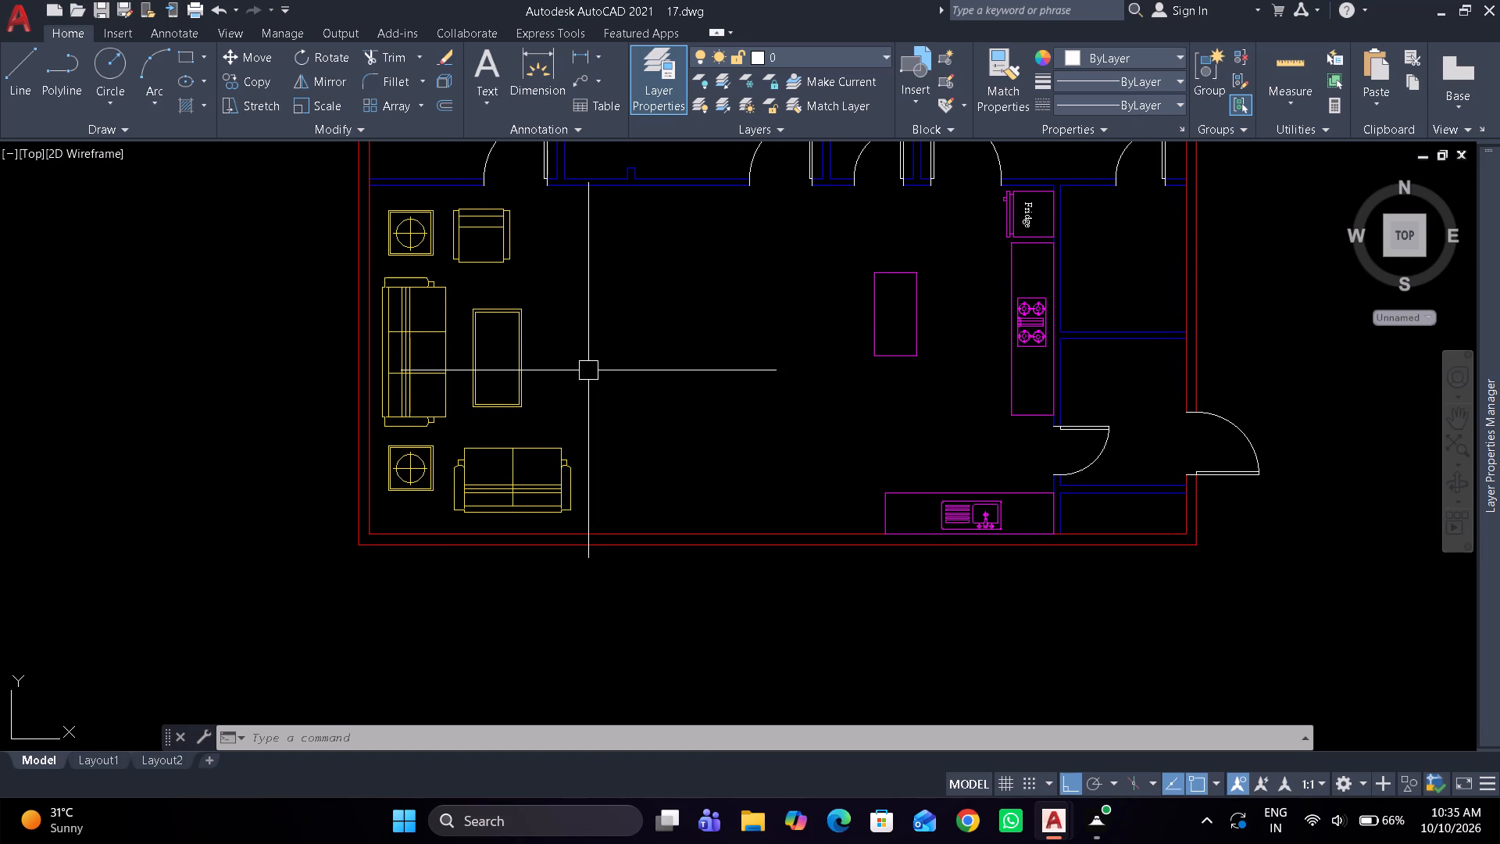
{"action": "middle_click_drag", "start_coordinate": [598, 411], "coordinate": [620, 502]}
{"action": "scroll", "coordinate": [627, 485], "scroll_direction": "down", "scroll_amount": 1}
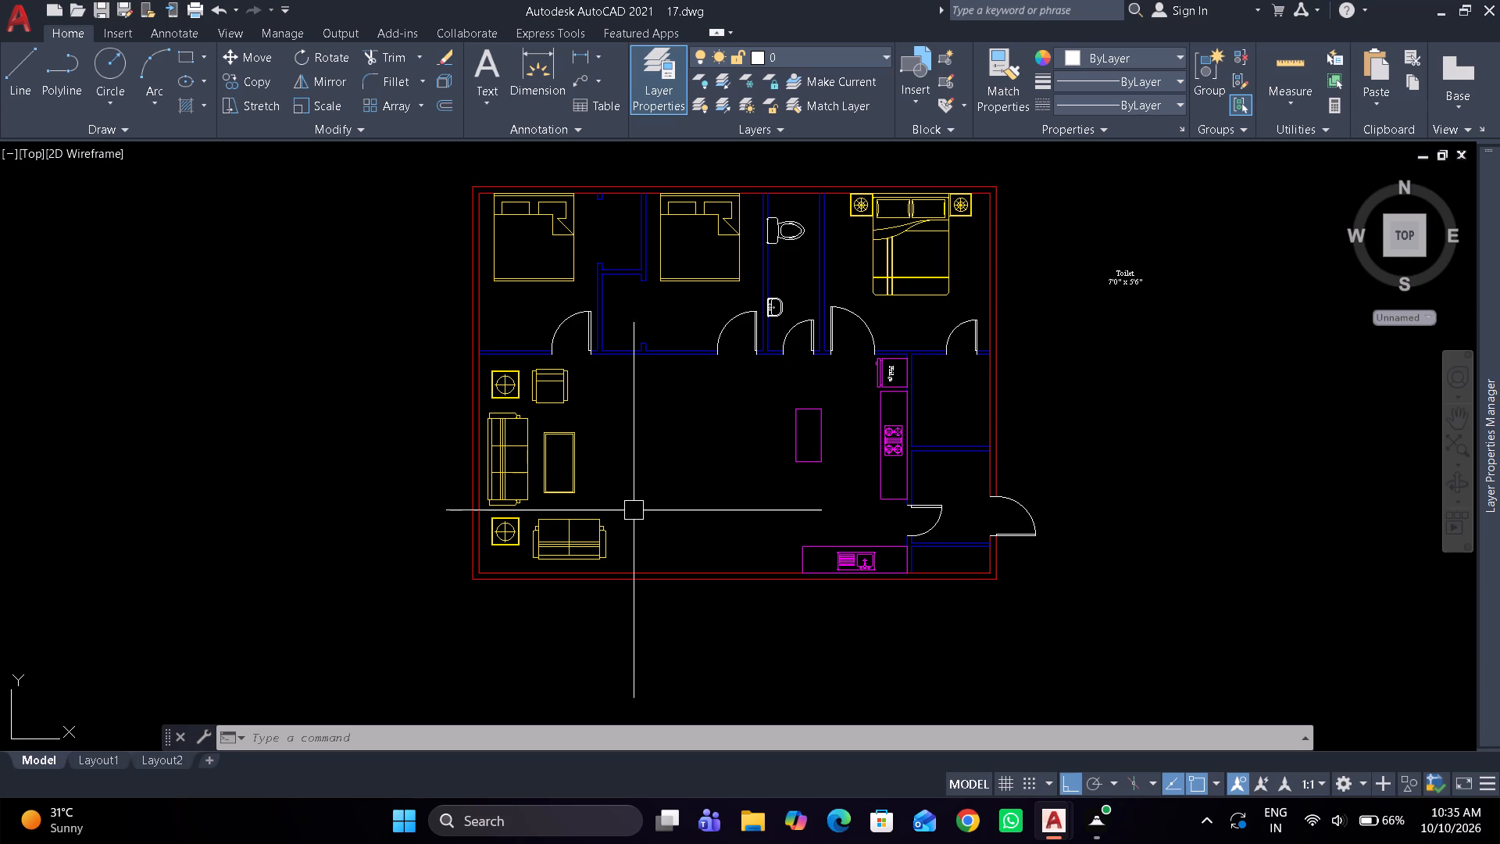
{"action": "scroll", "coordinate": [634, 513], "scroll_direction": "up", "scroll_amount": 1}
{"action": "middle_click_drag", "start_coordinate": [634, 512], "coordinate": [668, 377]}
{"action": "scroll", "coordinate": [668, 377], "scroll_direction": "up", "scroll_amount": 1}
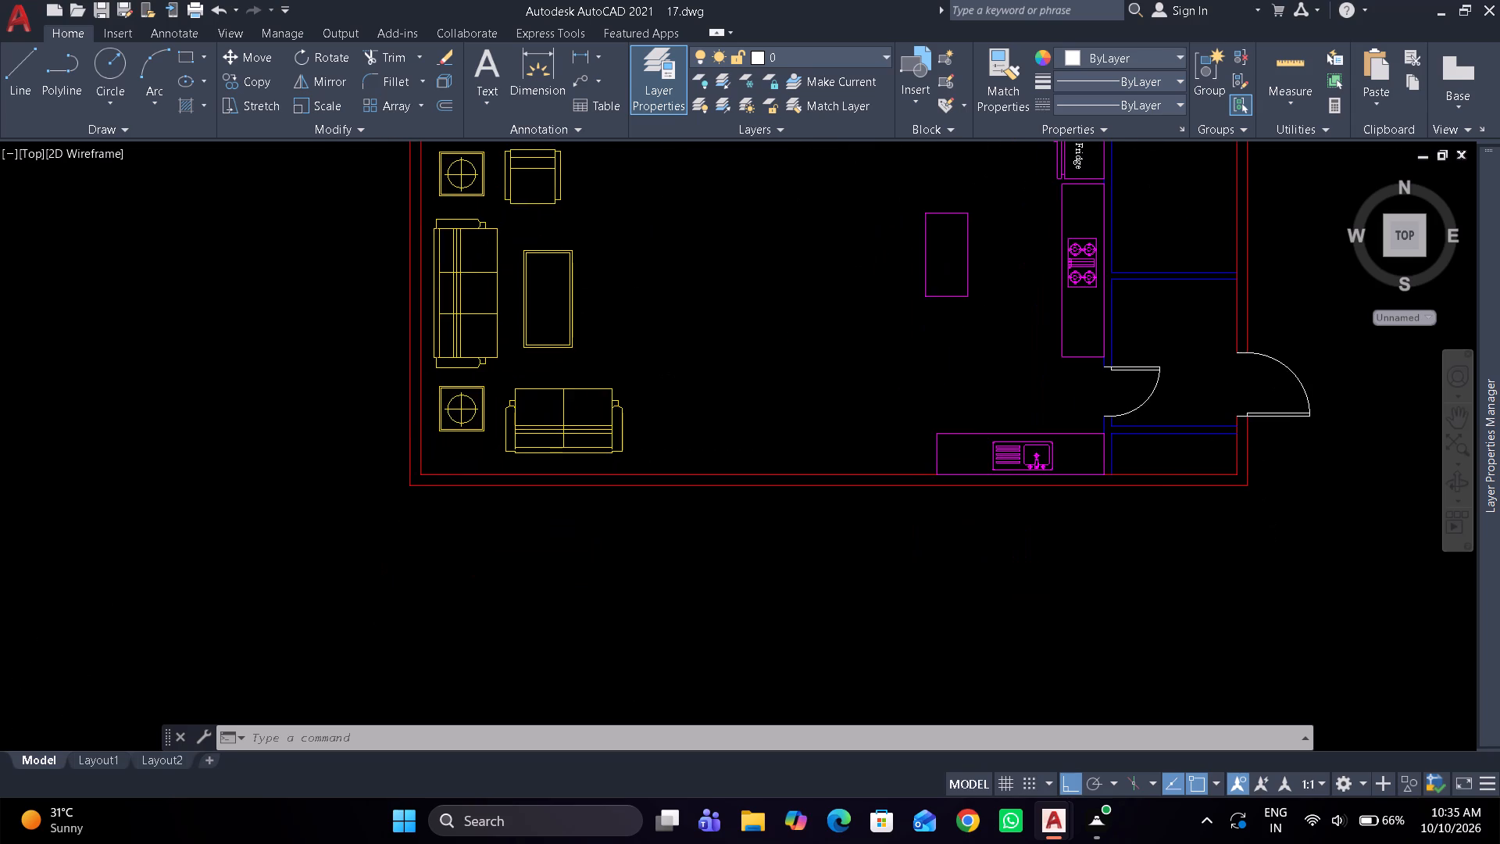
{"action": "type", "text": "o 15'"}
{"action": "key", "text": "Return"}
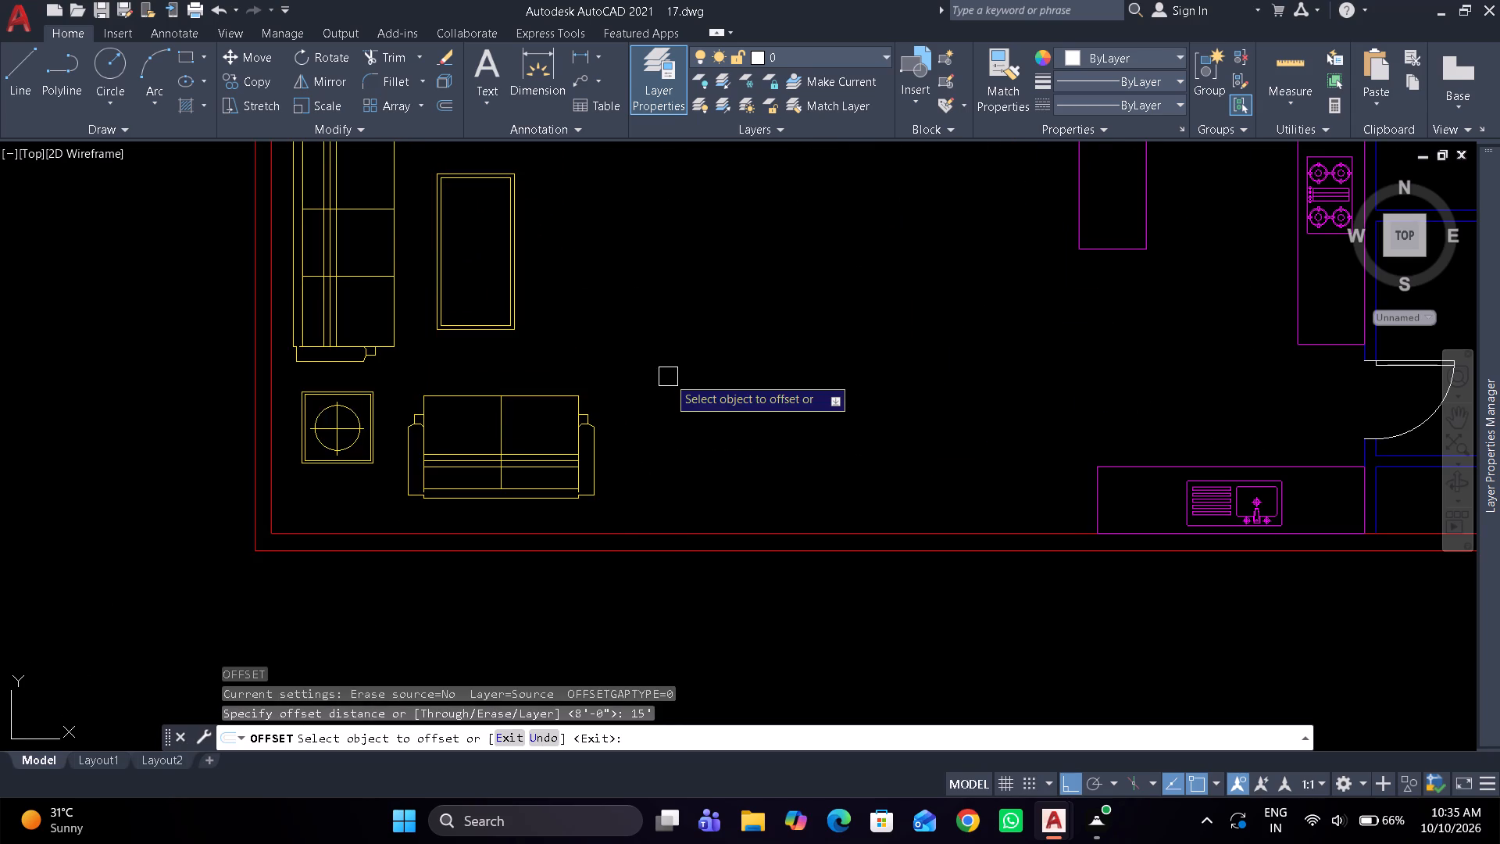
{"action": "left_click_drag", "start_coordinate": [272, 461], "coordinate": [295, 459]}
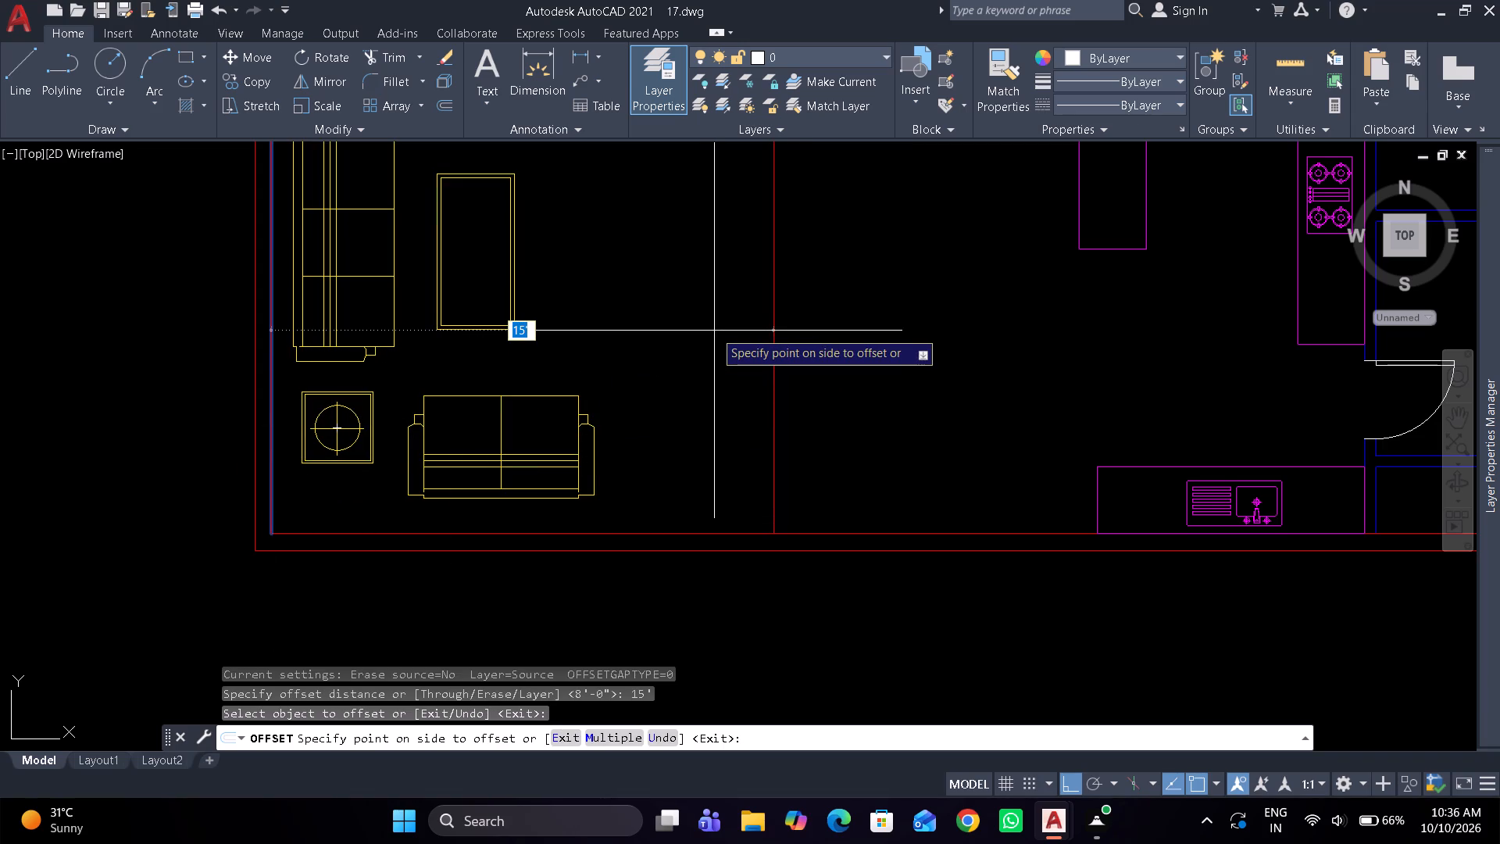
{"action": "scroll", "coordinate": [714, 342], "scroll_direction": "down", "scroll_amount": 2}
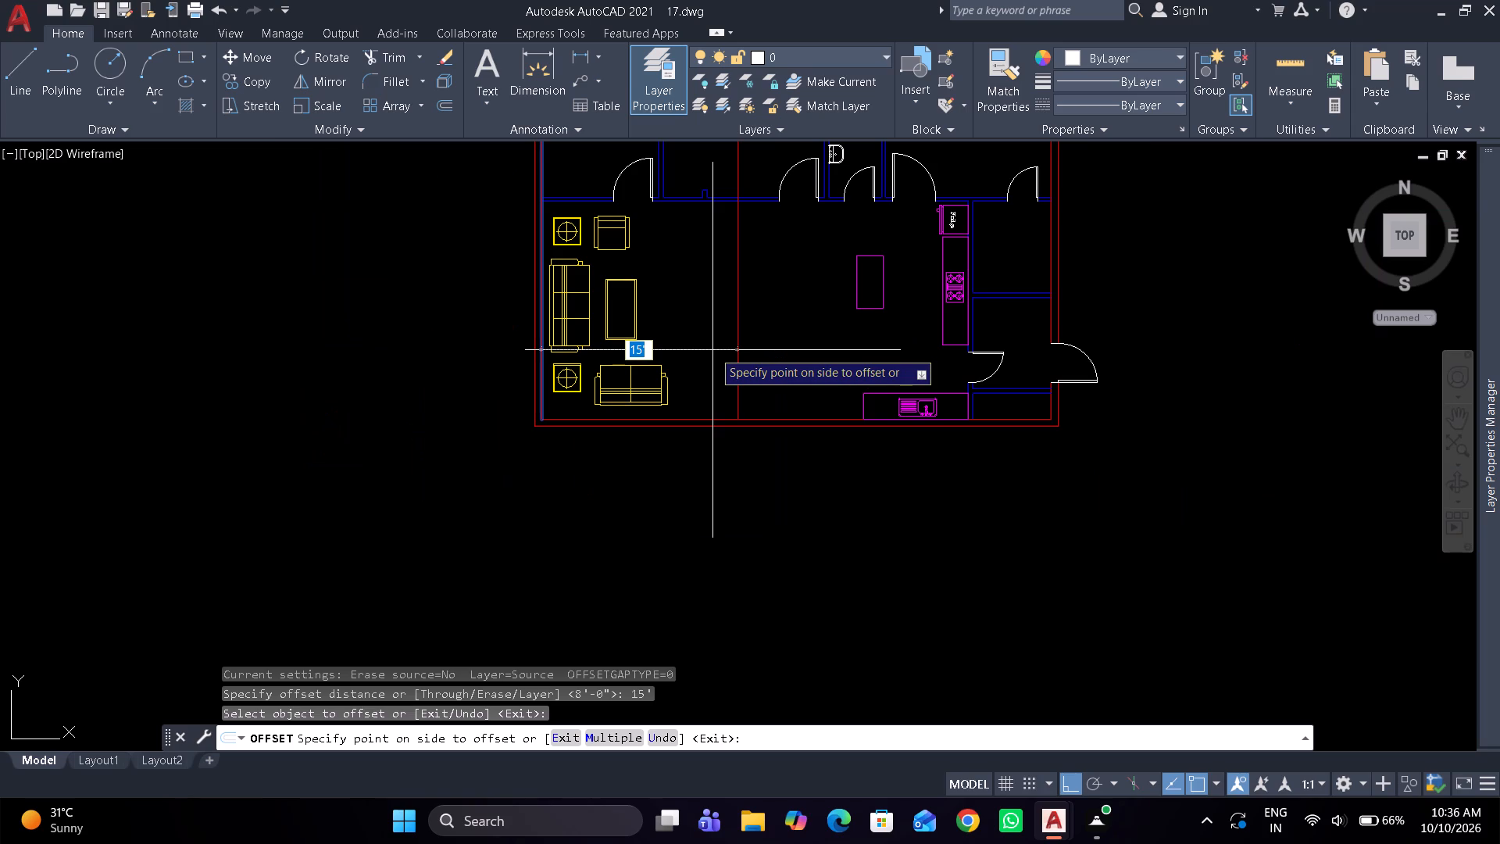
{"action": "scroll", "coordinate": [712, 350], "scroll_direction": "up", "scroll_amount": 1}
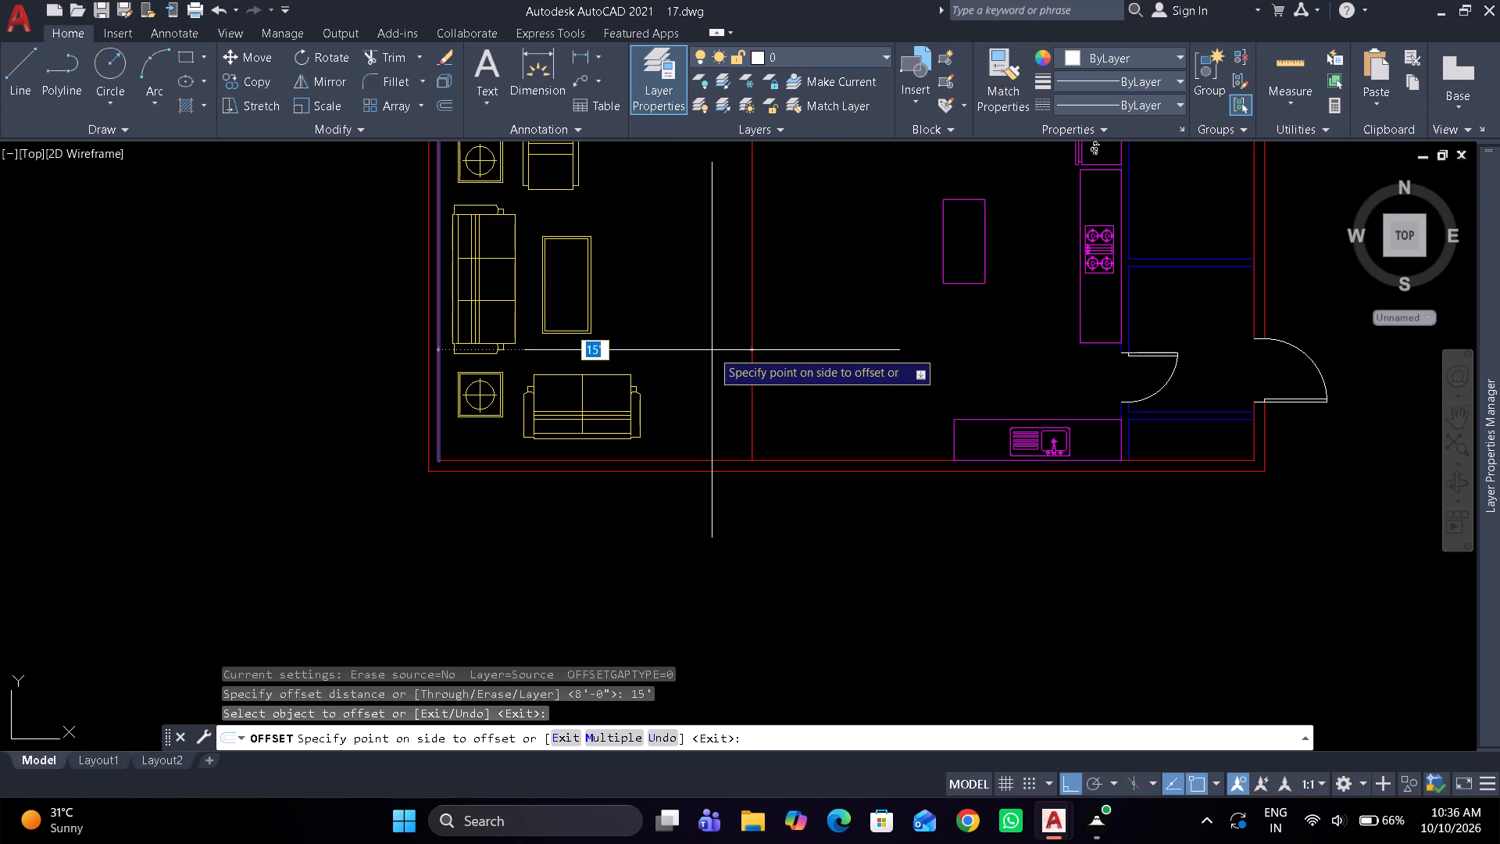
{"action": "left_click", "coordinate": [712, 350]}
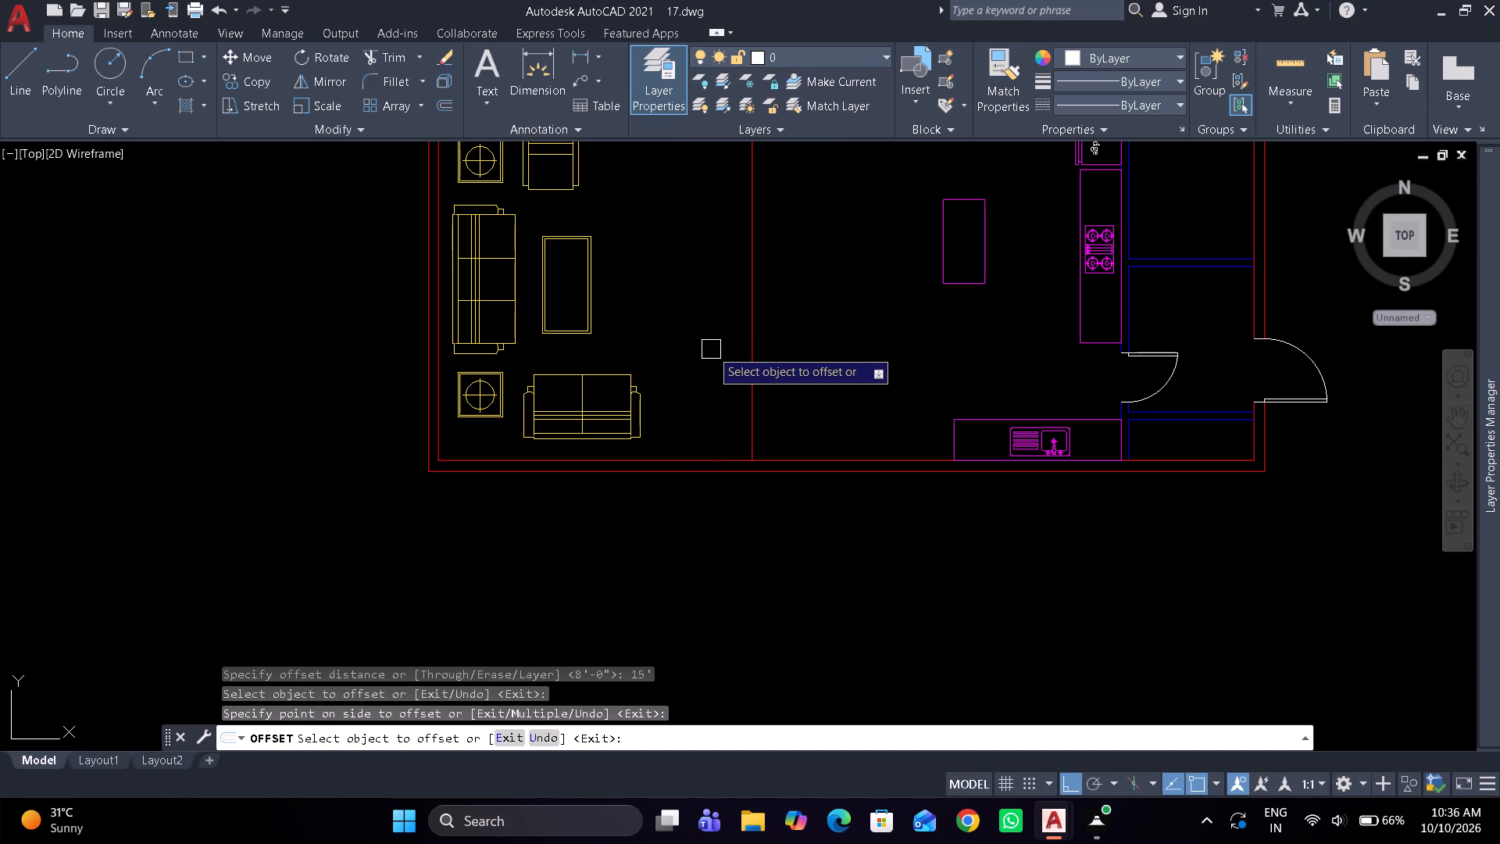
{"action": "scroll", "coordinate": [711, 352], "scroll_direction": "up", "scroll_amount": 1}
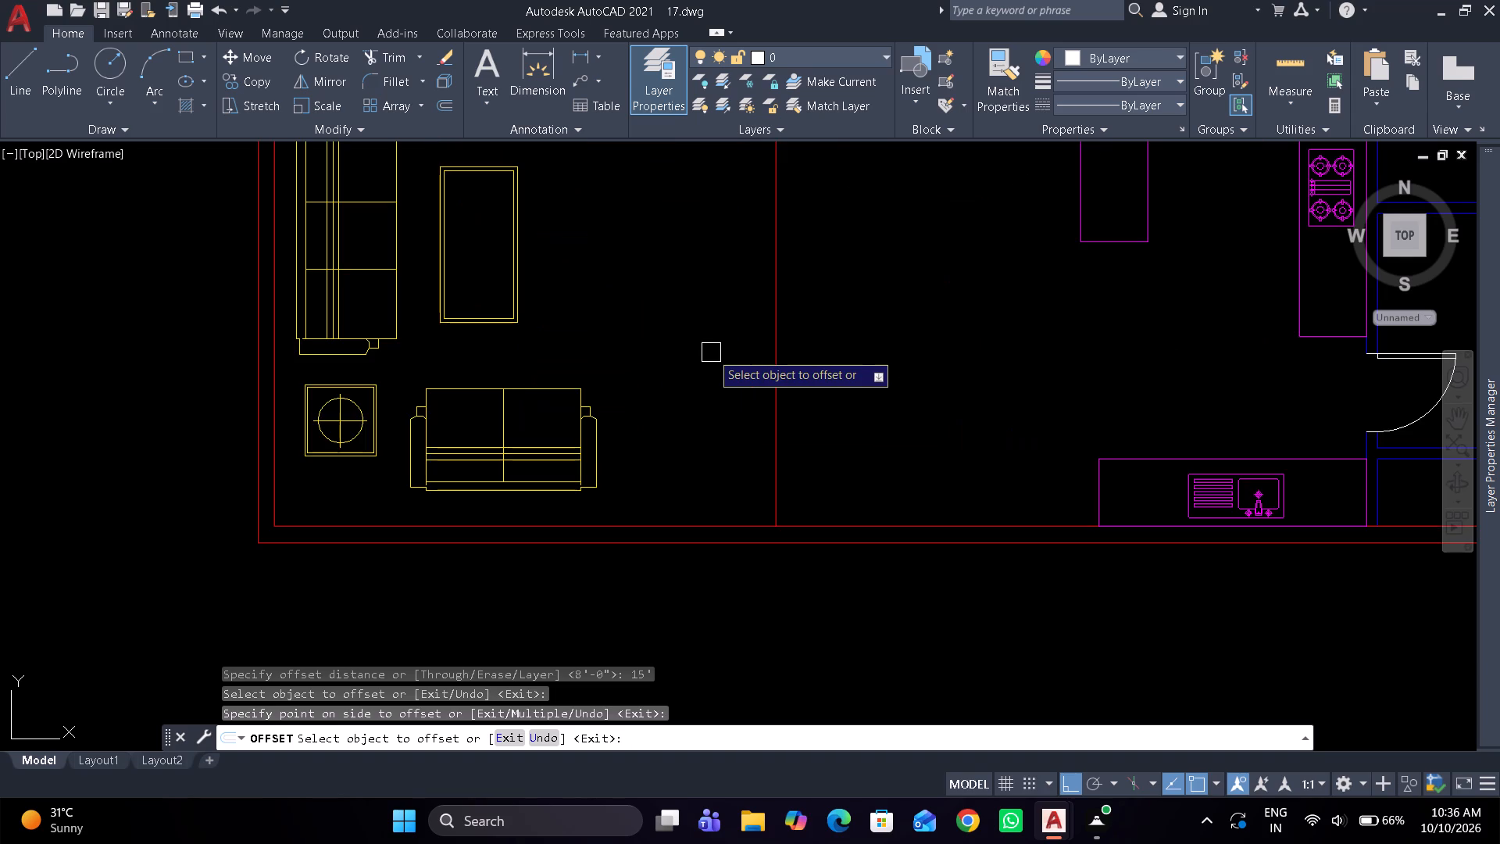
{"action": "key", "text": "space"}
Nudge the grouped living room furniture east, away from the west outer wall.
{"action": "left_click", "coordinate": [591, 448]}
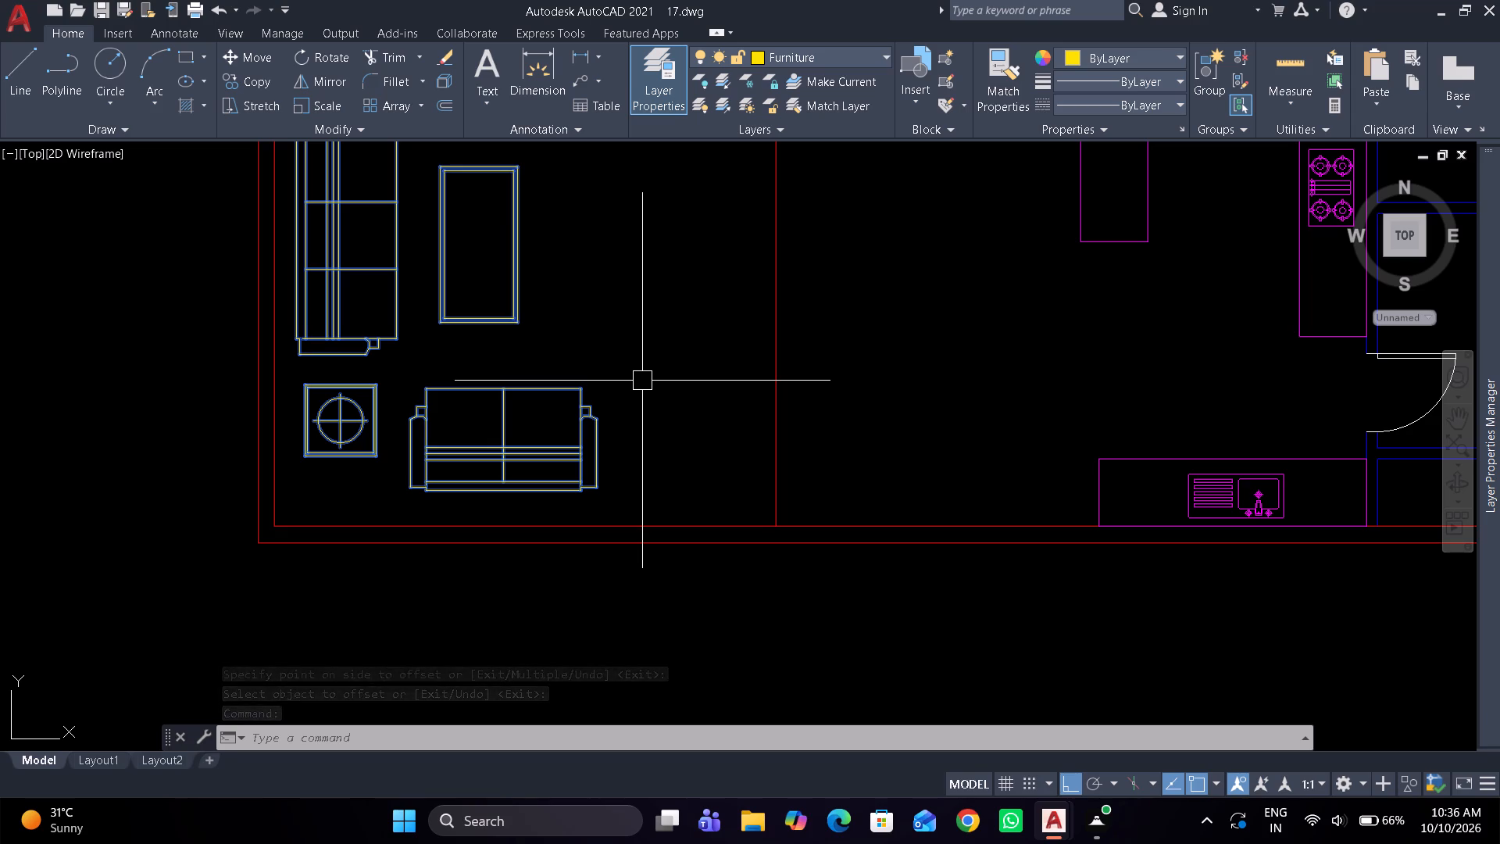
{"action": "key", "text": "ctrl+Right"}
{"action": "key", "text": "ctrl+Right"}
{"action": "key", "text": "ctrl+Right"}
{"action": "key", "text": "ctrl+Right"}
{"action": "key", "text": "ctrl+Right"}
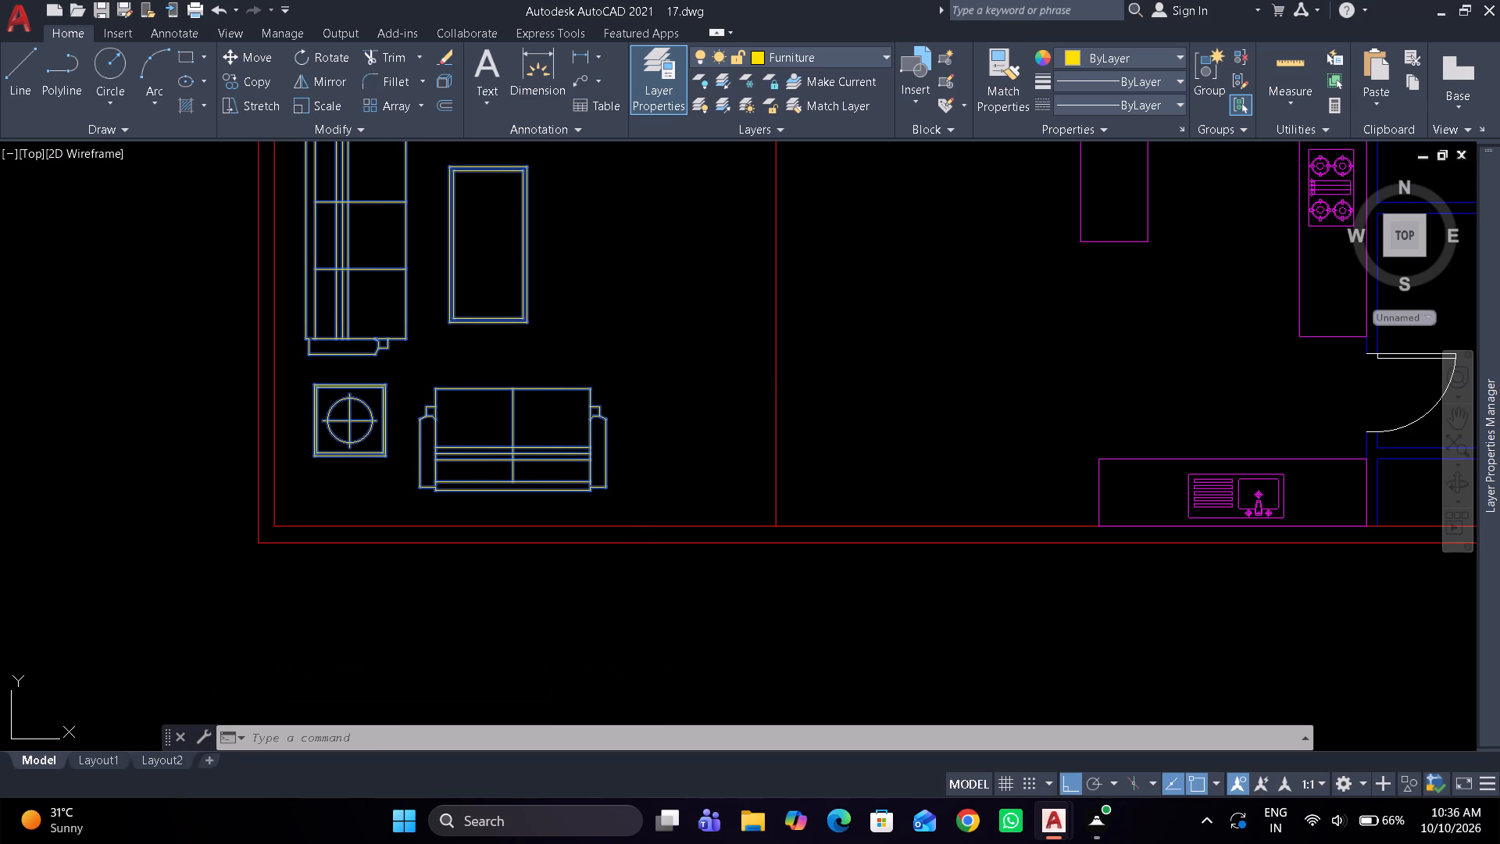
{"action": "key", "text": "ctrl+Right"}
{"action": "key", "text": "ctrl+Right"}
{"action": "key", "text": "ctrl+Right"}
{"action": "key", "text": "ctrl+Right"}
{"action": "key", "text": "ctrl+Right"}
{"action": "key", "text": "ctrl+Right"}
{"action": "key", "text": "ctrl+Right"}
{"action": "key", "text": "ctrl+Right"}
{"action": "key", "text": "ctrl+Right"}
{"action": "key", "text": "ctrl+Right"}
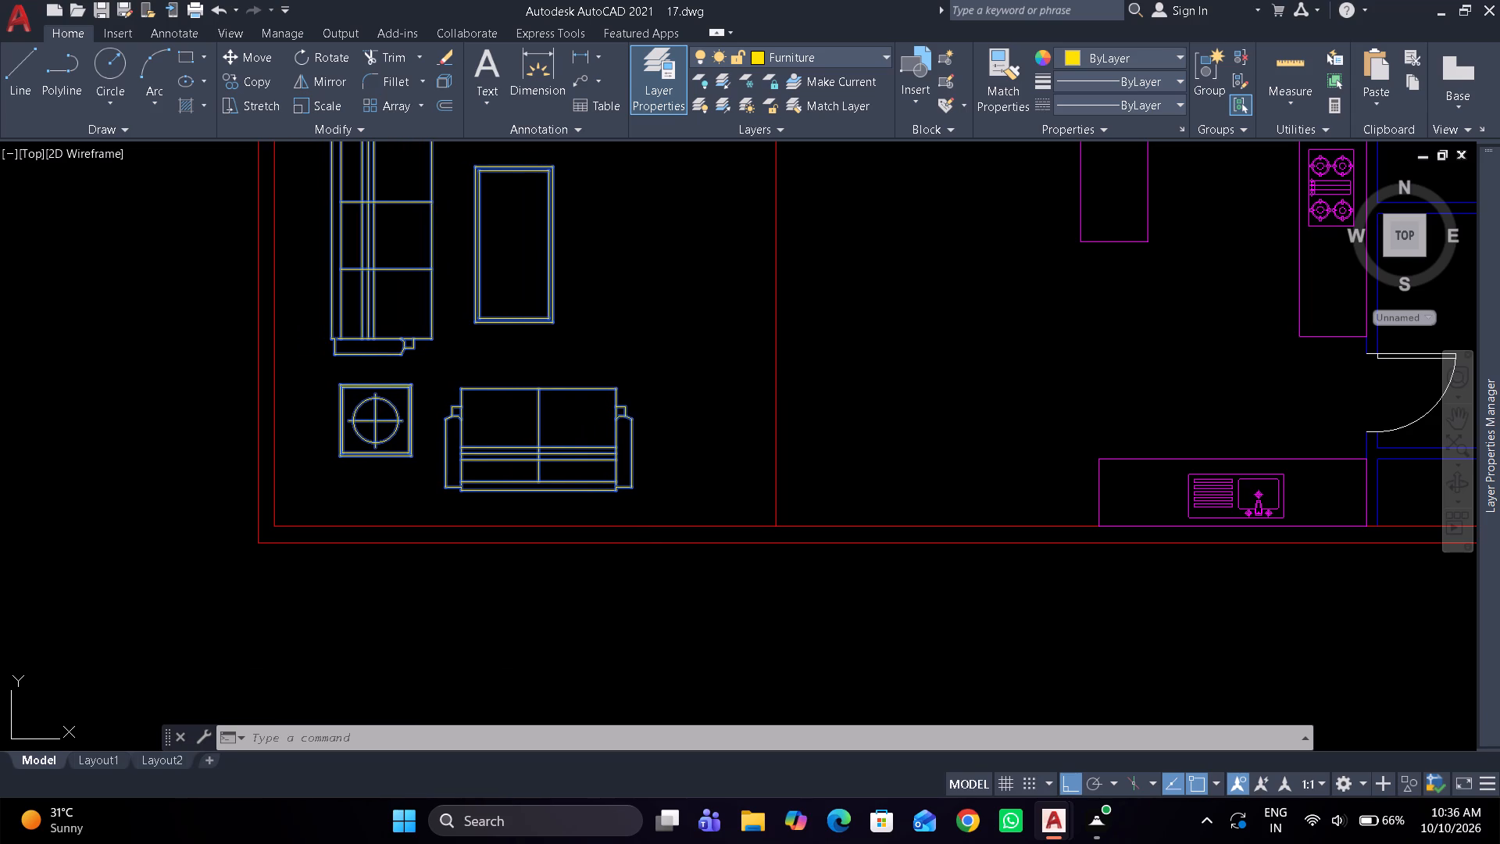
{"action": "key", "text": "ctrl+Right"}
{"action": "key", "text": "ctrl+0"}
{"action": "key", "text": "ctrl+Right"}
{"action": "key", "text": "ctrl+Right"}
{"action": "key", "text": "ctrl+Right"}
{"action": "key", "text": "ctrl+Right"}
{"action": "key", "text": "Escape"}
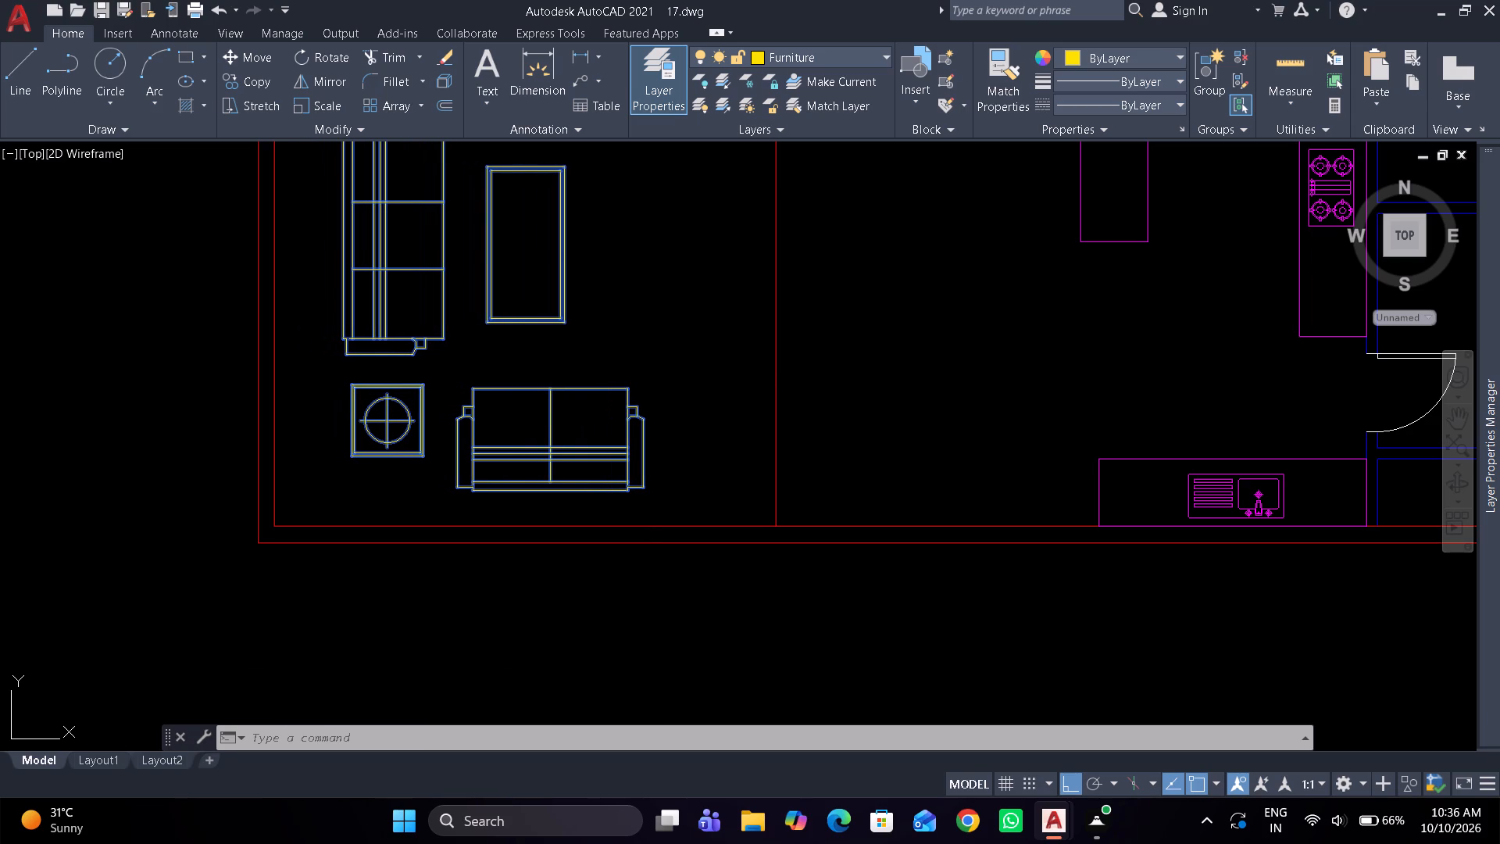
Offset the vertical line in the living room by 3' to the east to mark the door opening's width.
{"action": "type", "text": "o 3'"}
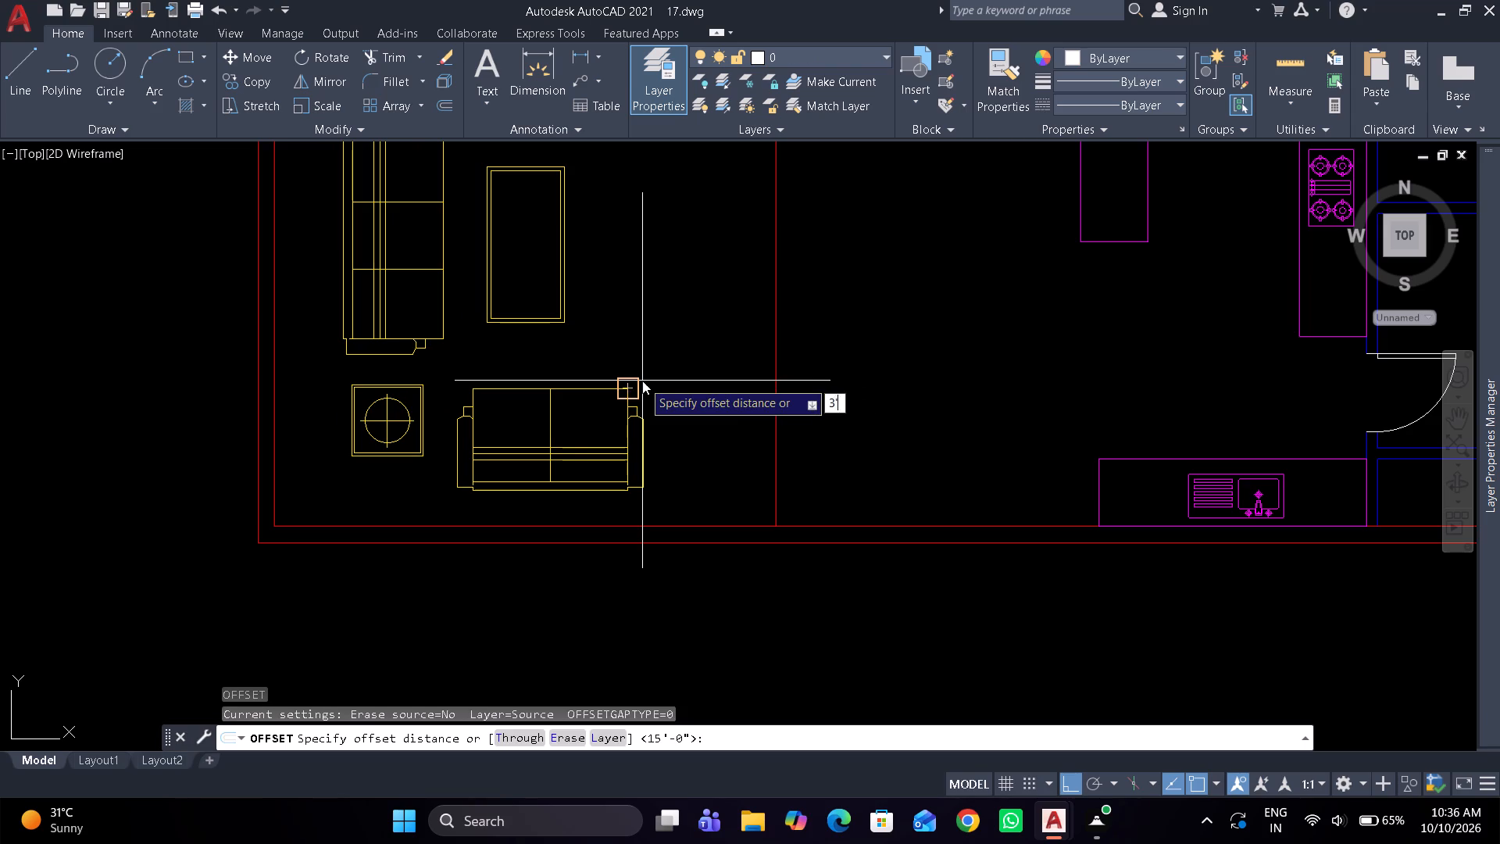
{"action": "key", "text": "Return"}
{"action": "left_click_drag", "start_coordinate": [771, 441], "coordinate": [782, 433]}
{"action": "left_click", "coordinate": [862, 356]}
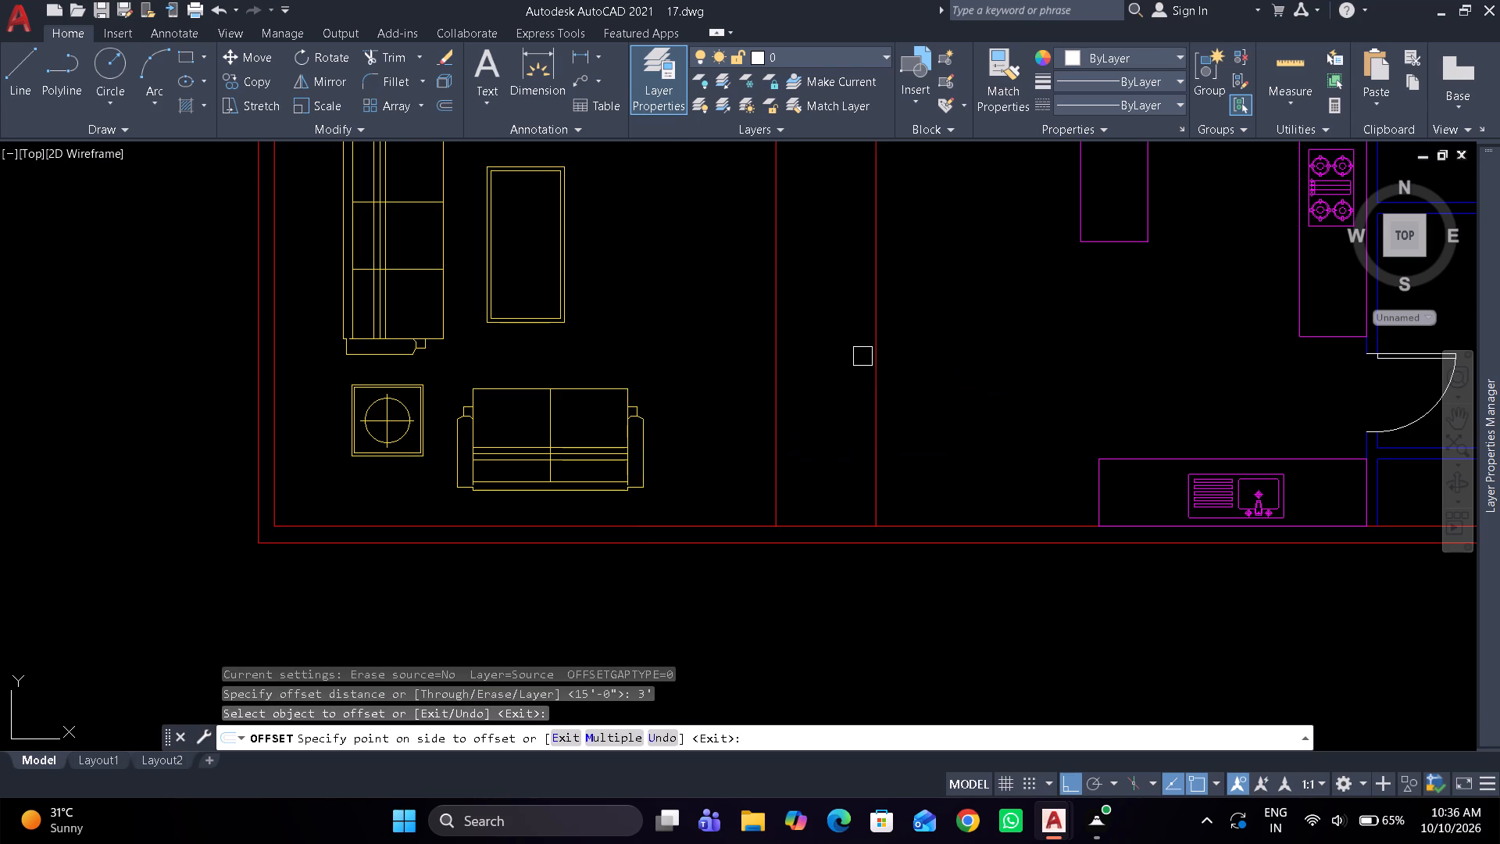
{"action": "key", "text": "space"}
Extend both vertical guide lines to the south wall's outer line and trim them and the wall lines between into a 3' door opening.
{"action": "type", "text": "ex"}
{"action": "key", "text": "space"}
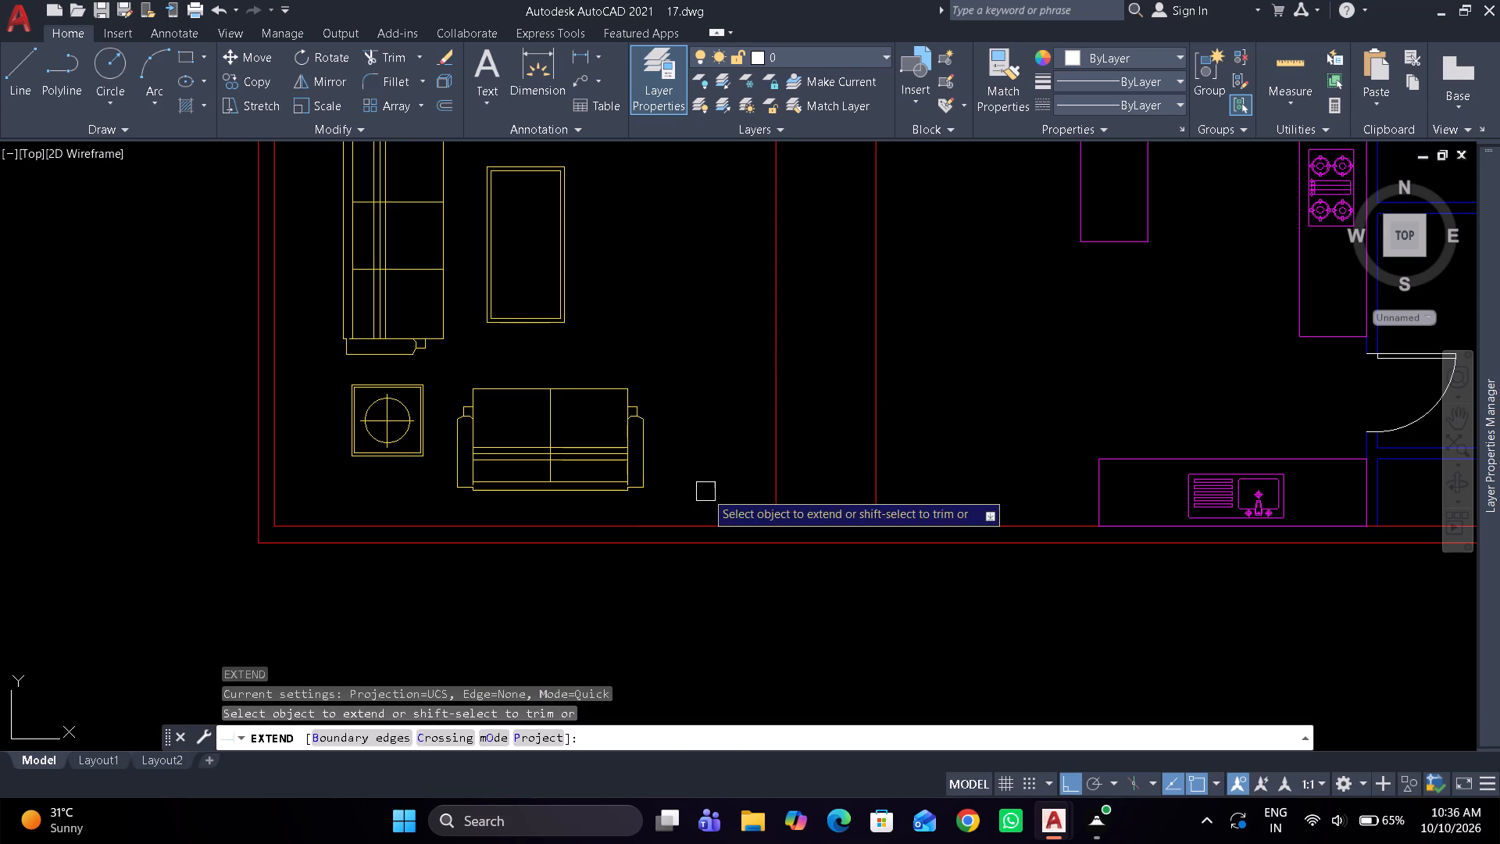
{"action": "left_click_drag", "start_coordinate": [705, 492], "coordinate": [904, 472]}
{"action": "key", "text": "space"}
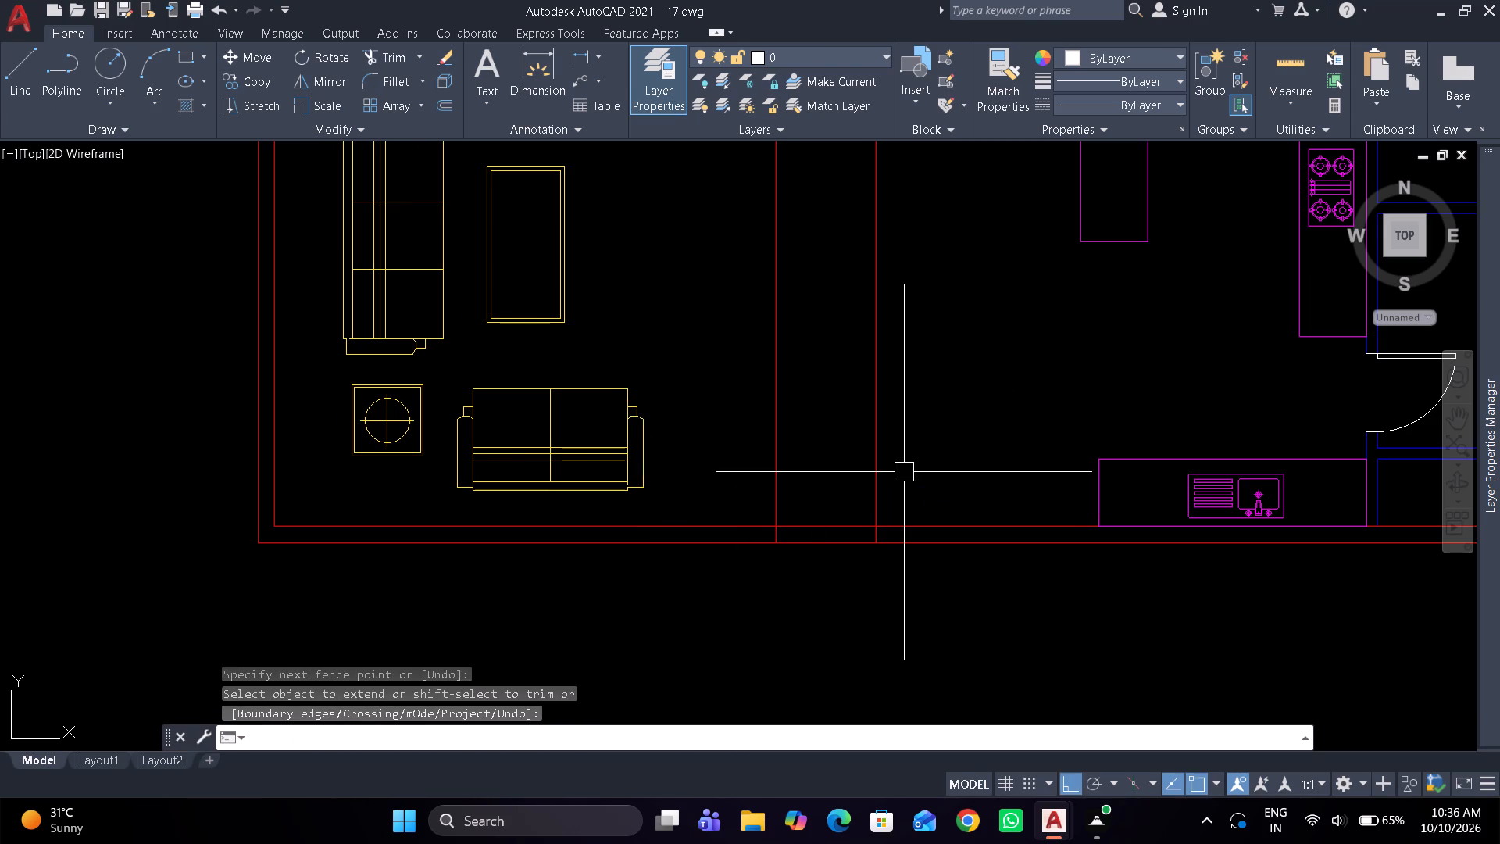
{"action": "type", "text": "tr"}
{"action": "key", "text": "space"}
{"action": "left_click_drag", "start_coordinate": [905, 470], "coordinate": [808, 570]}
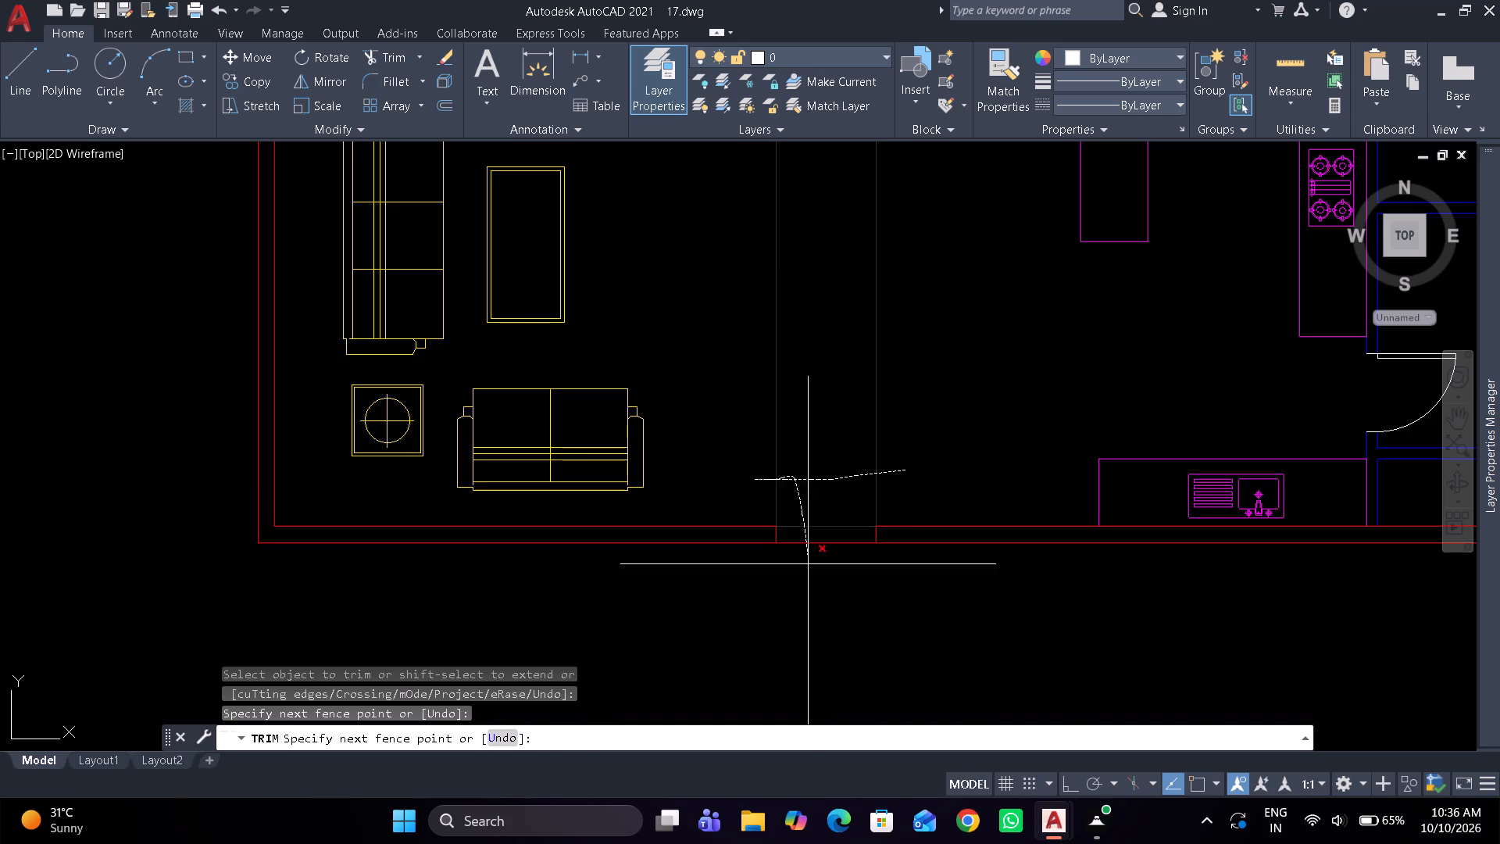
{"action": "left_click_drag", "start_coordinate": [808, 570], "coordinate": [810, 597]}
{"action": "key", "text": "space"}
Copy the north-west bedroom's door block into the new opening in the south outer wall, snapping it to the east jamb.
{"action": "scroll", "coordinate": [805, 566], "scroll_direction": "down", "scroll_amount": 2}
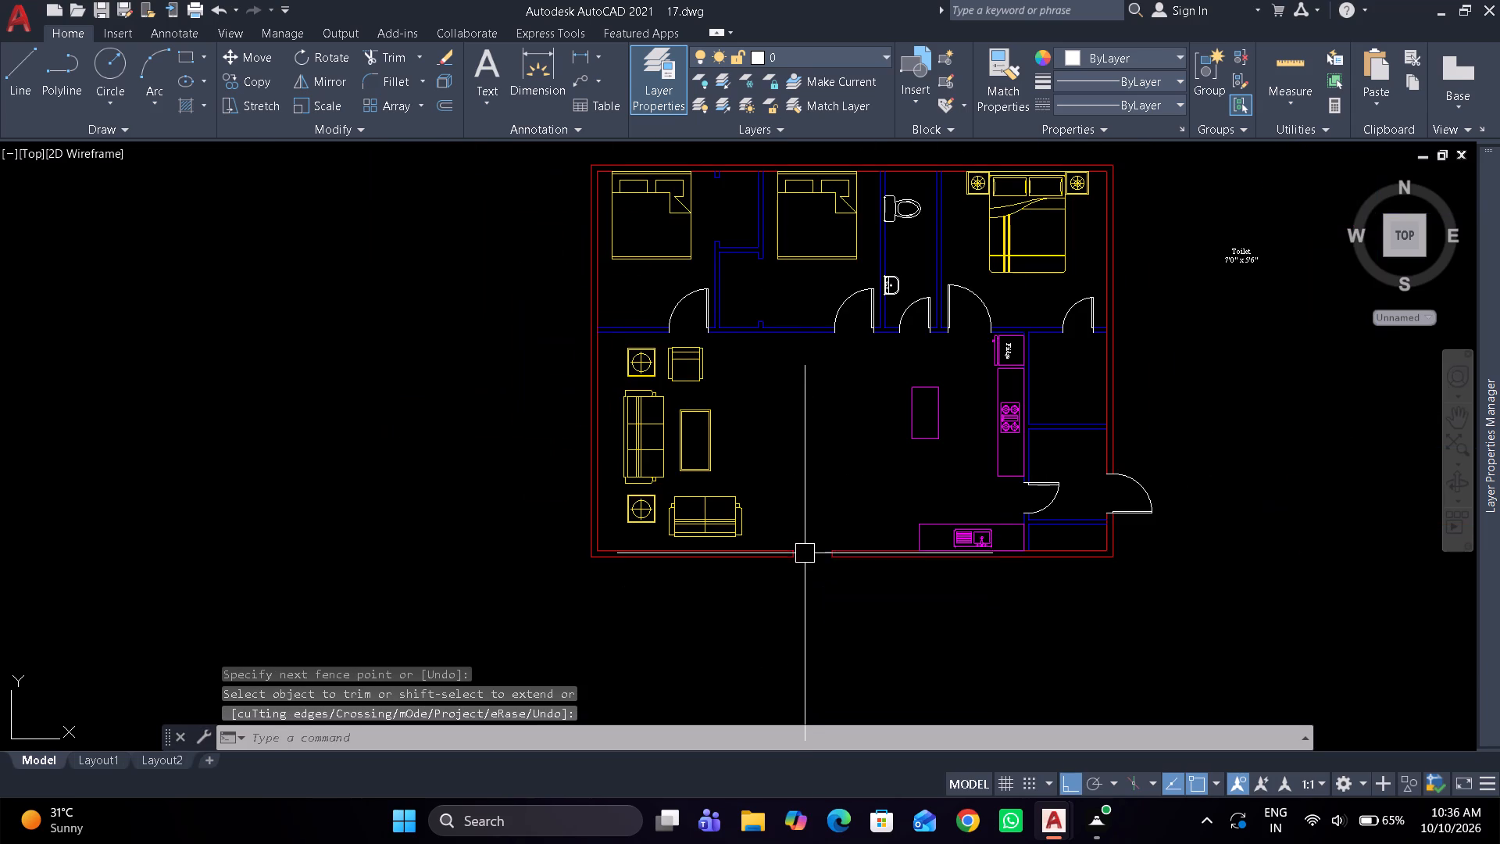
{"action": "scroll", "coordinate": [823, 464], "scroll_direction": "up", "scroll_amount": 1}
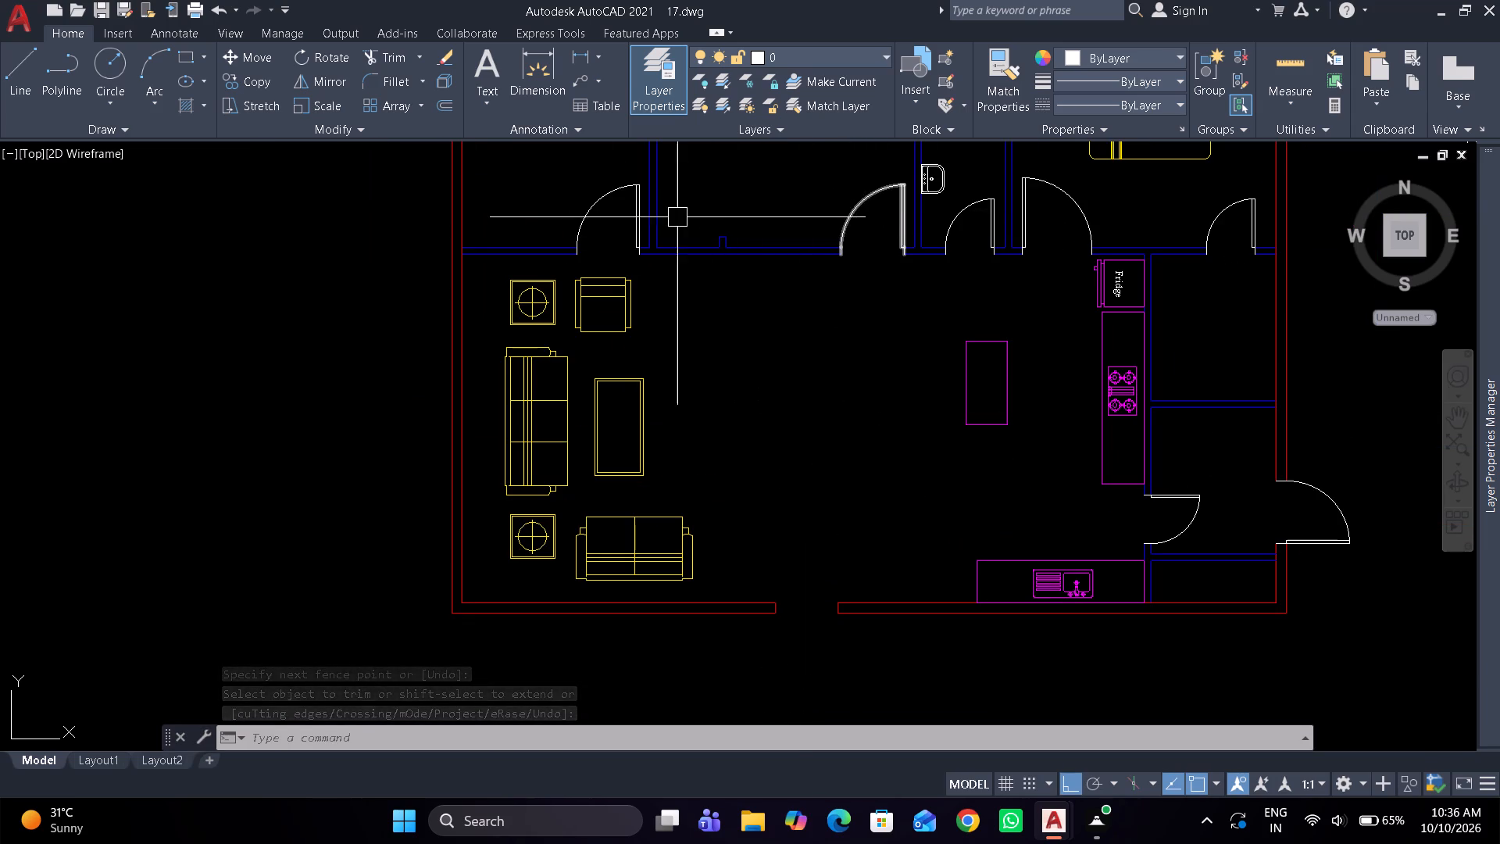
{"action": "left_click", "coordinate": [584, 206]}
{"action": "key", "text": "c"}
{"action": "type", "text": "o"}
{"action": "key", "text": "space"}
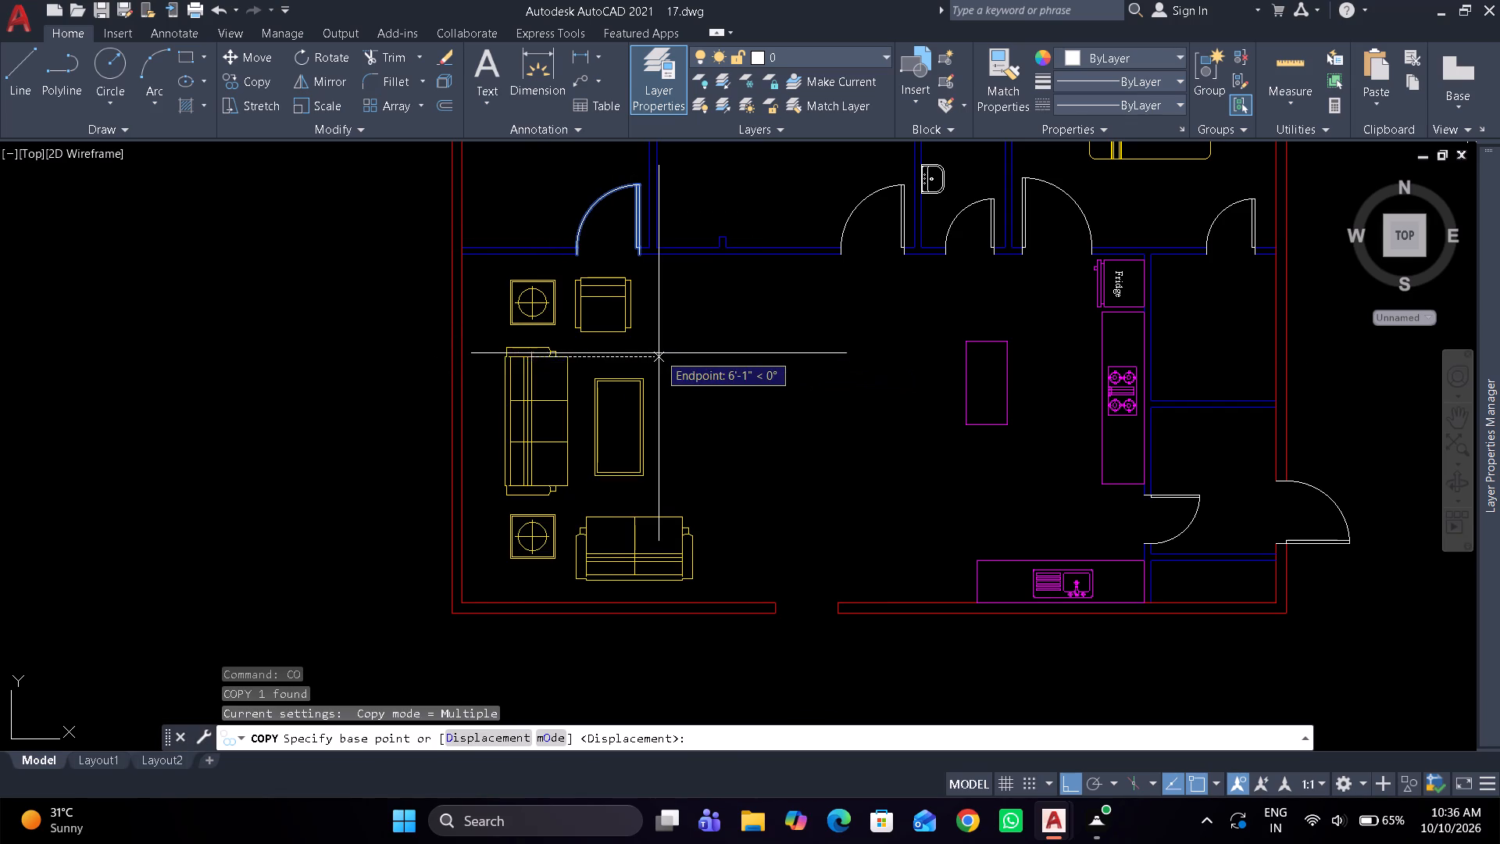
{"action": "scroll", "coordinate": [662, 333], "scroll_direction": "up", "scroll_amount": 1}
{"action": "scroll", "coordinate": [623, 201], "scroll_direction": "up", "scroll_amount": 3}
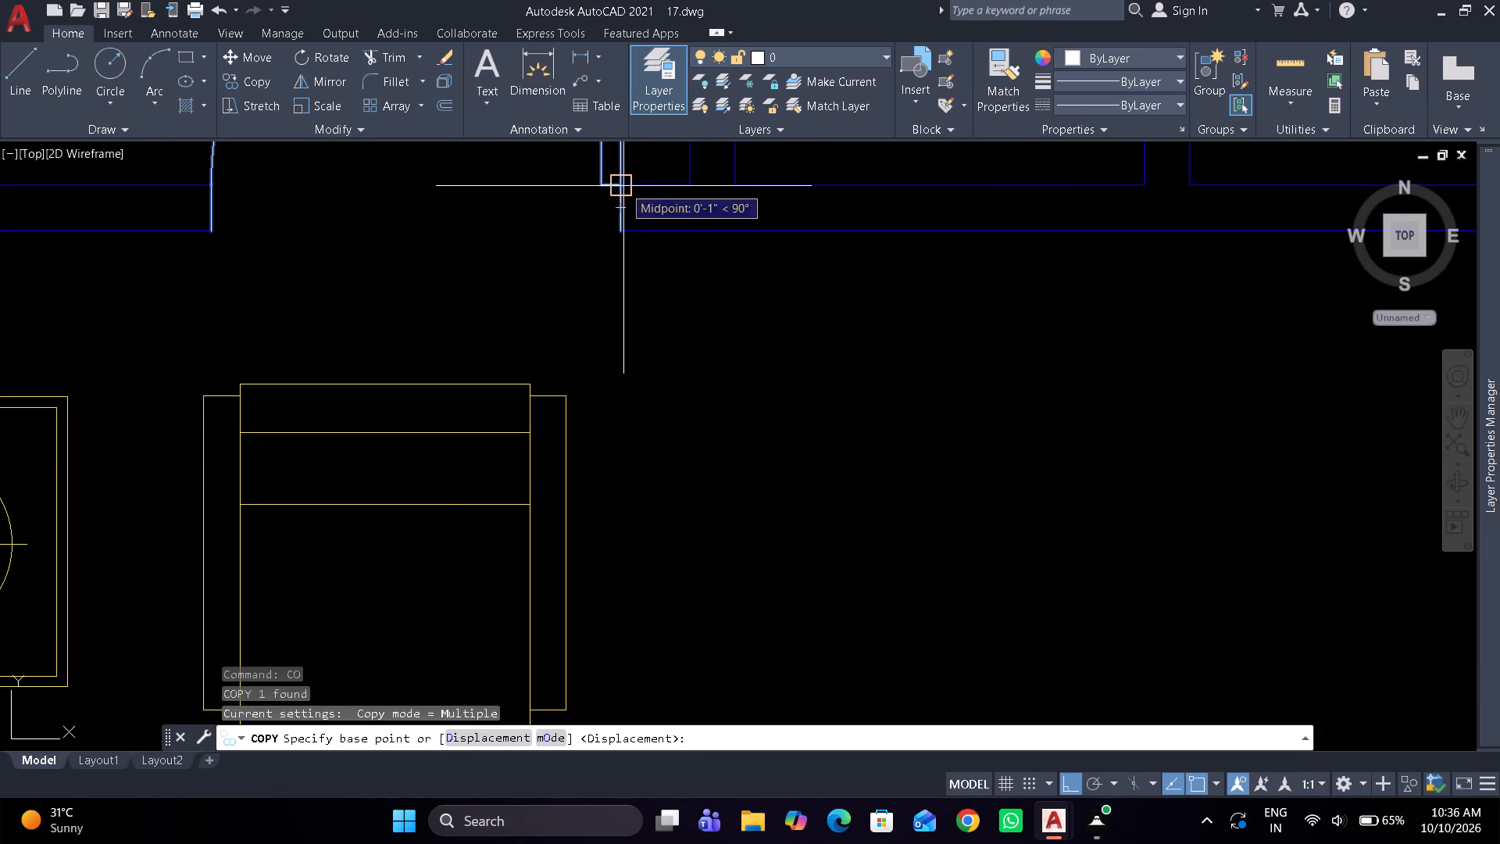
{"action": "left_click", "coordinate": [623, 186]}
{"action": "scroll", "coordinate": [663, 212], "scroll_direction": "down", "scroll_amount": 4}
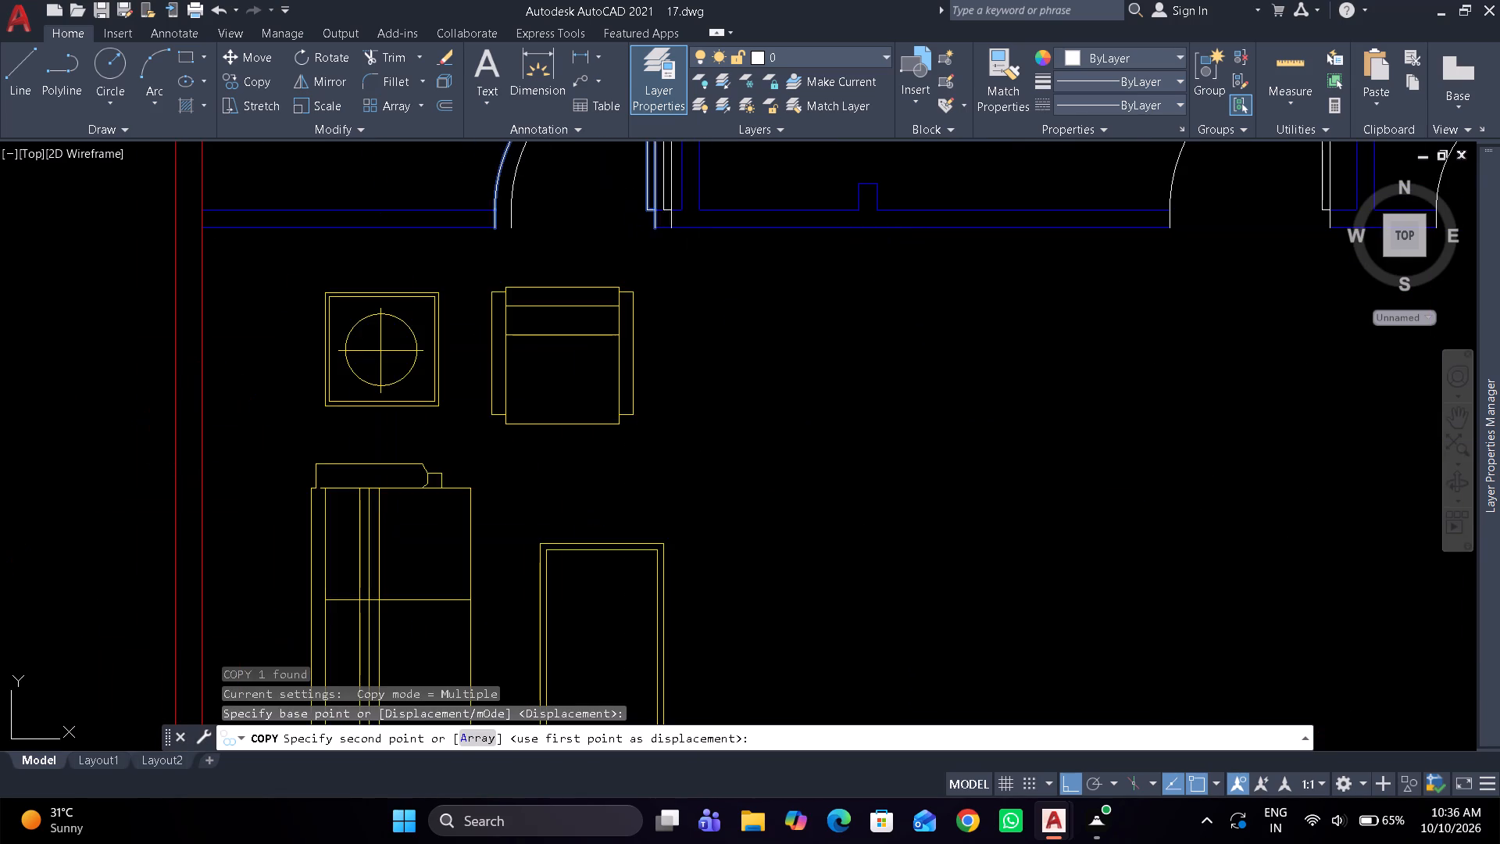
{"action": "scroll", "coordinate": [732, 354], "scroll_direction": "down", "scroll_amount": 2}
{"action": "scroll", "coordinate": [937, 683], "scroll_direction": "up", "scroll_amount": 3}
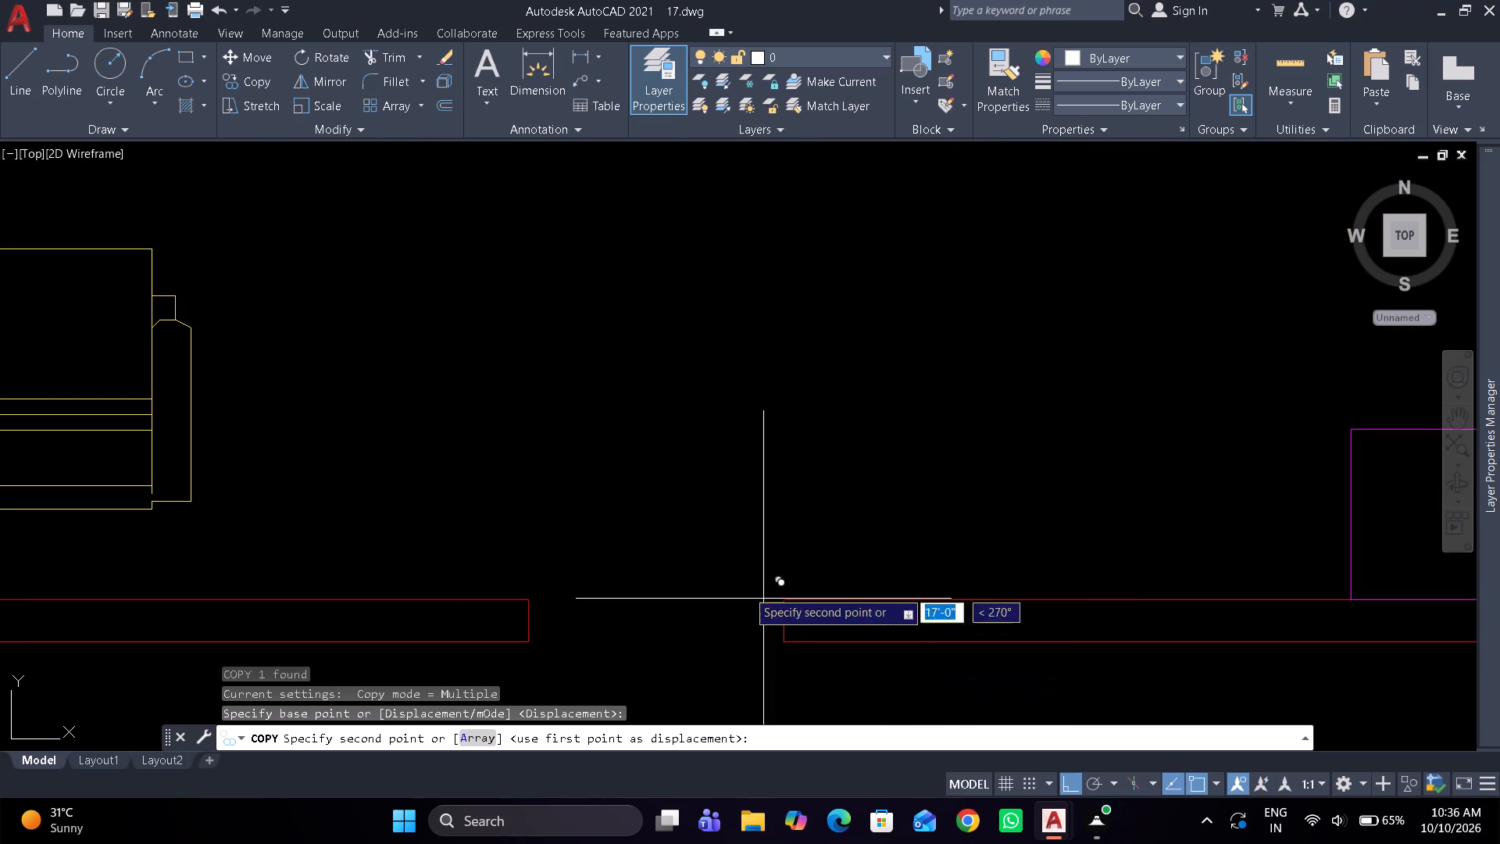
{"action": "left_click", "coordinate": [778, 596]}
{"action": "key", "text": "space"}
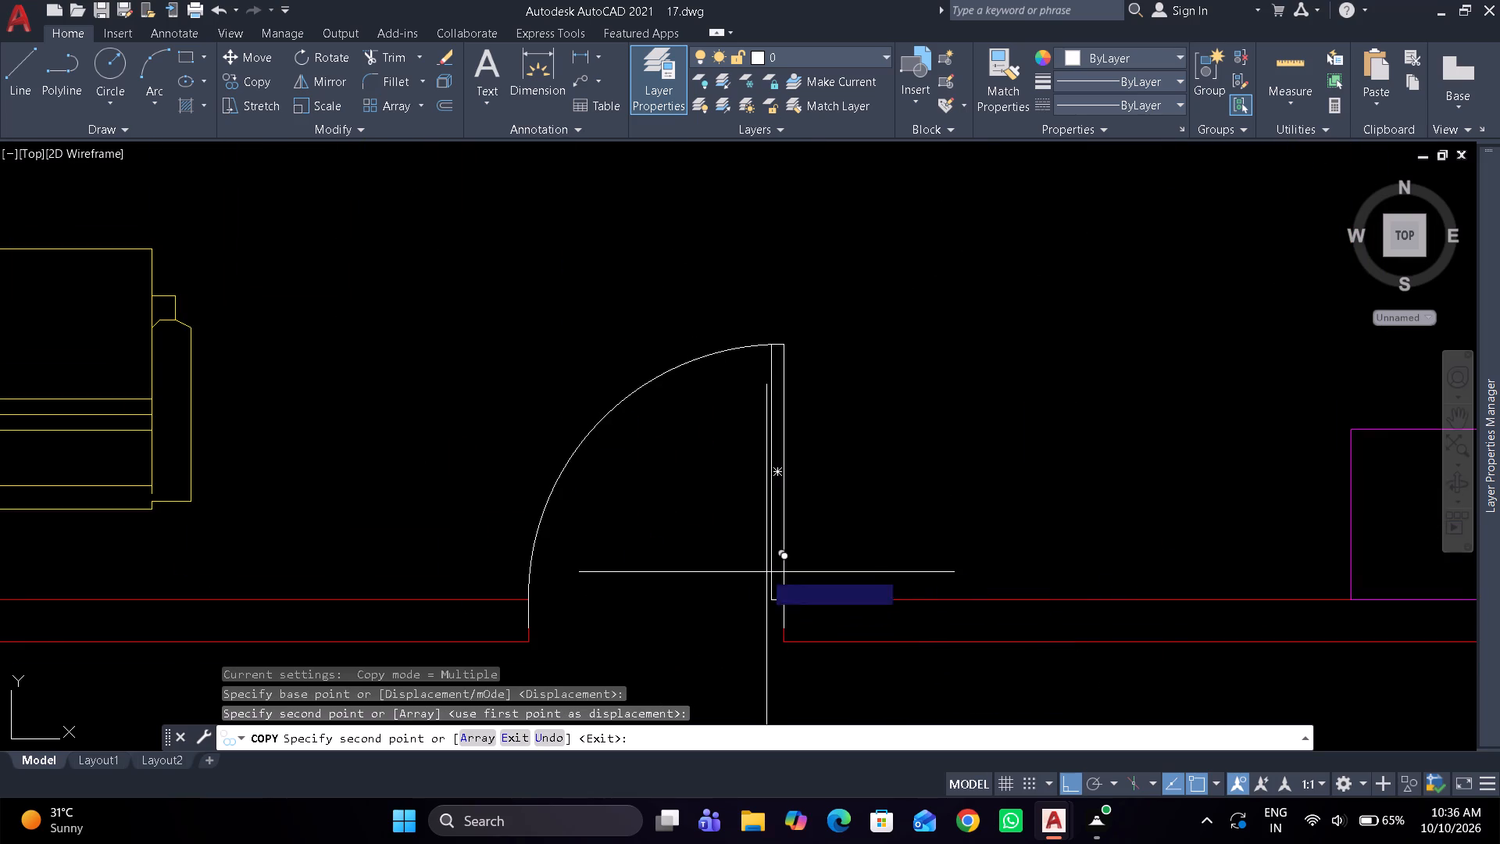
Stretch the copied door's jamb to 6" so it reaches the outer line of the south wall.
{"action": "middle_click_drag", "start_coordinate": [717, 585], "coordinate": [717, 490]}
{"action": "left_click", "coordinate": [787, 470]}
{"action": "scroll", "coordinate": [788, 560], "scroll_direction": "up", "scroll_amount": 1}
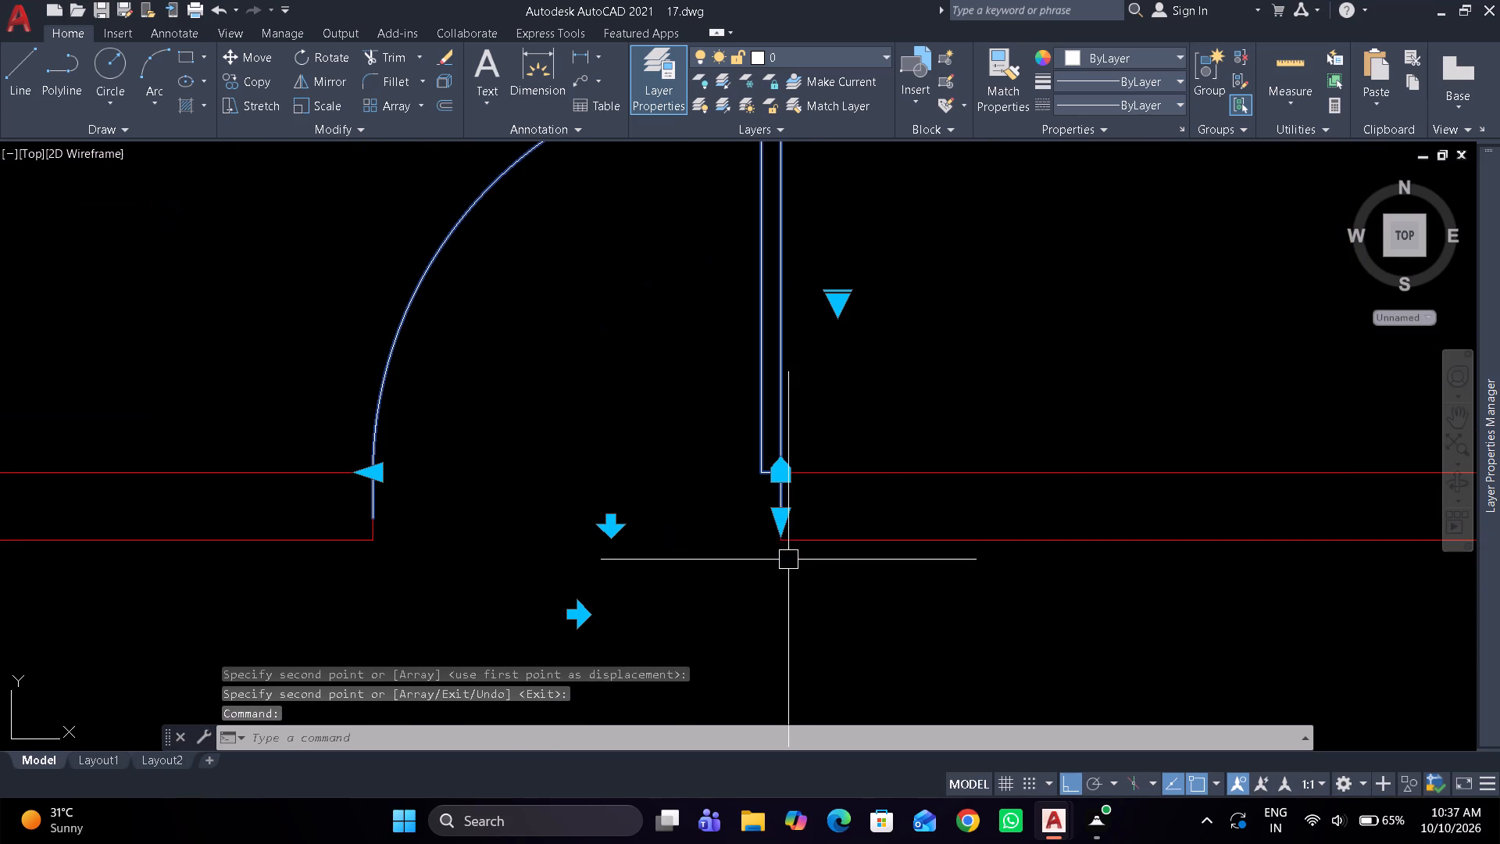
{"action": "left_click", "coordinate": [782, 525]}
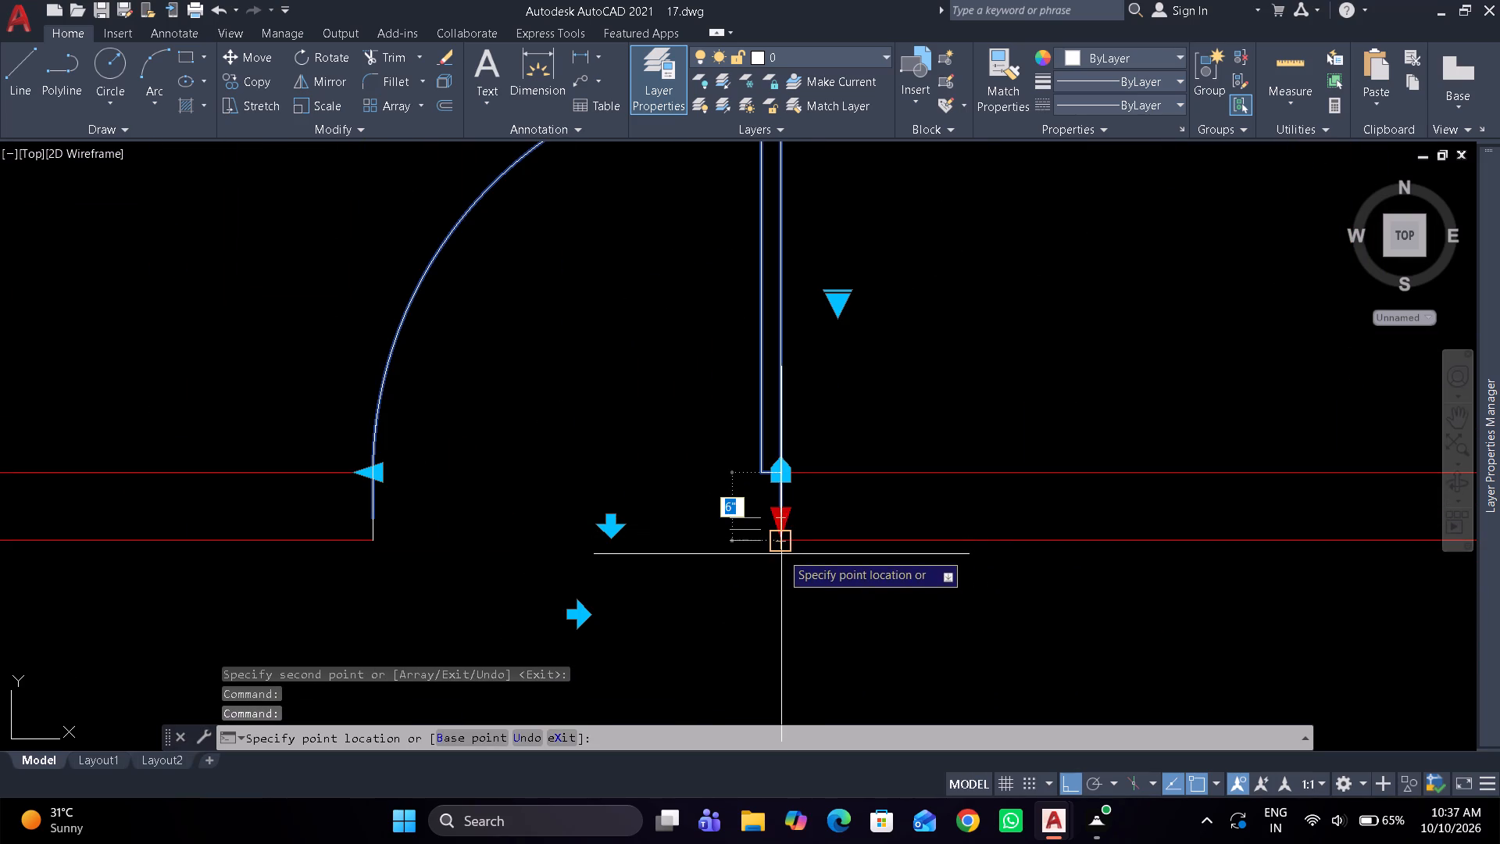
{"action": "left_click", "coordinate": [781, 552]}
{"action": "key", "text": "Escape"}
{"action": "scroll", "coordinate": [748, 588], "scroll_direction": "down", "scroll_amount": 4}
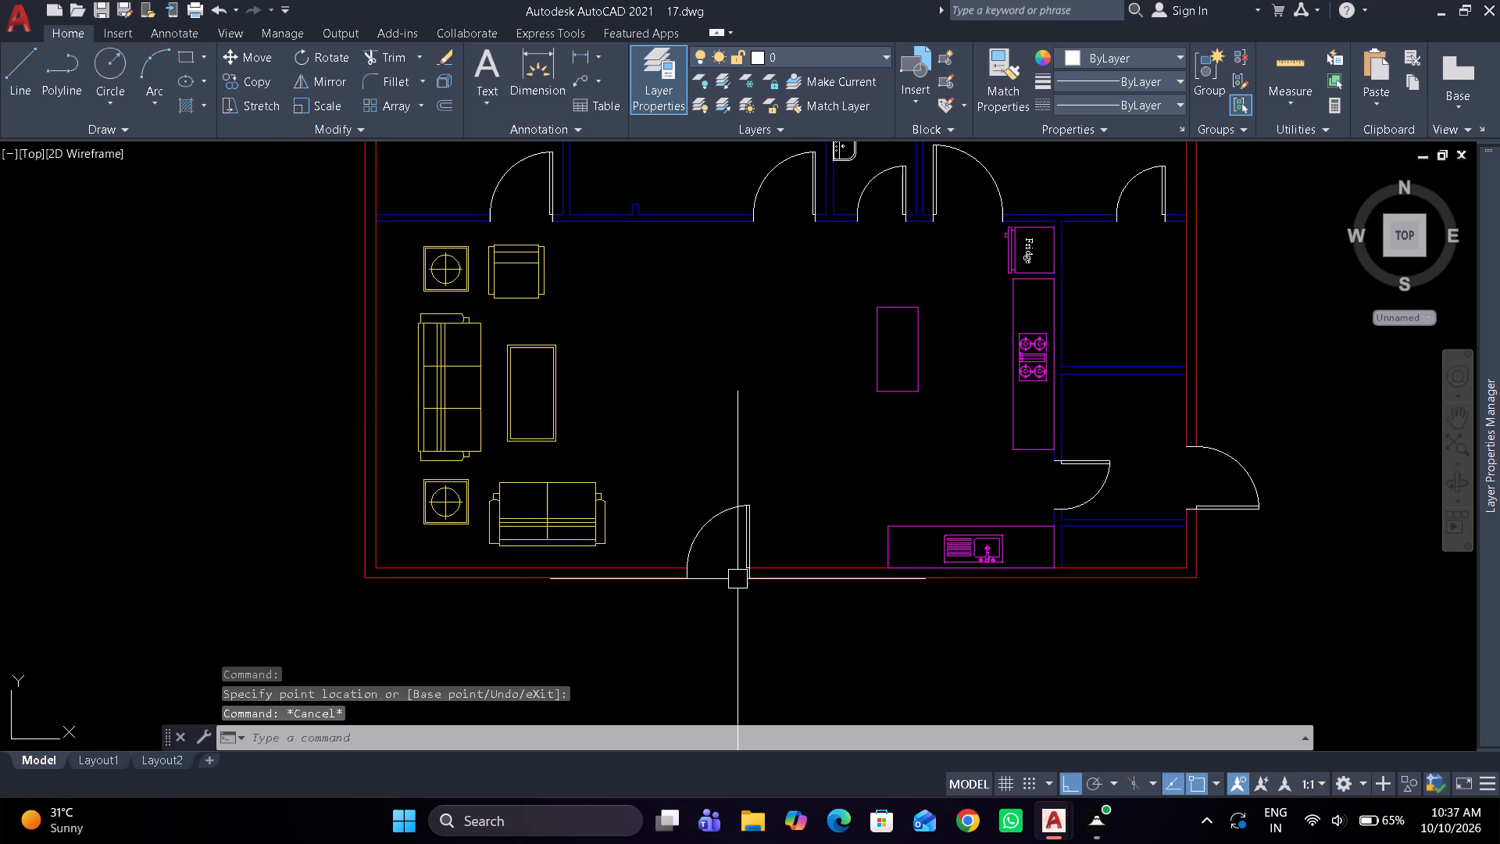
Create a new layer named Doores and set its color to green.
{"action": "left_click", "coordinate": [1499, 259]}
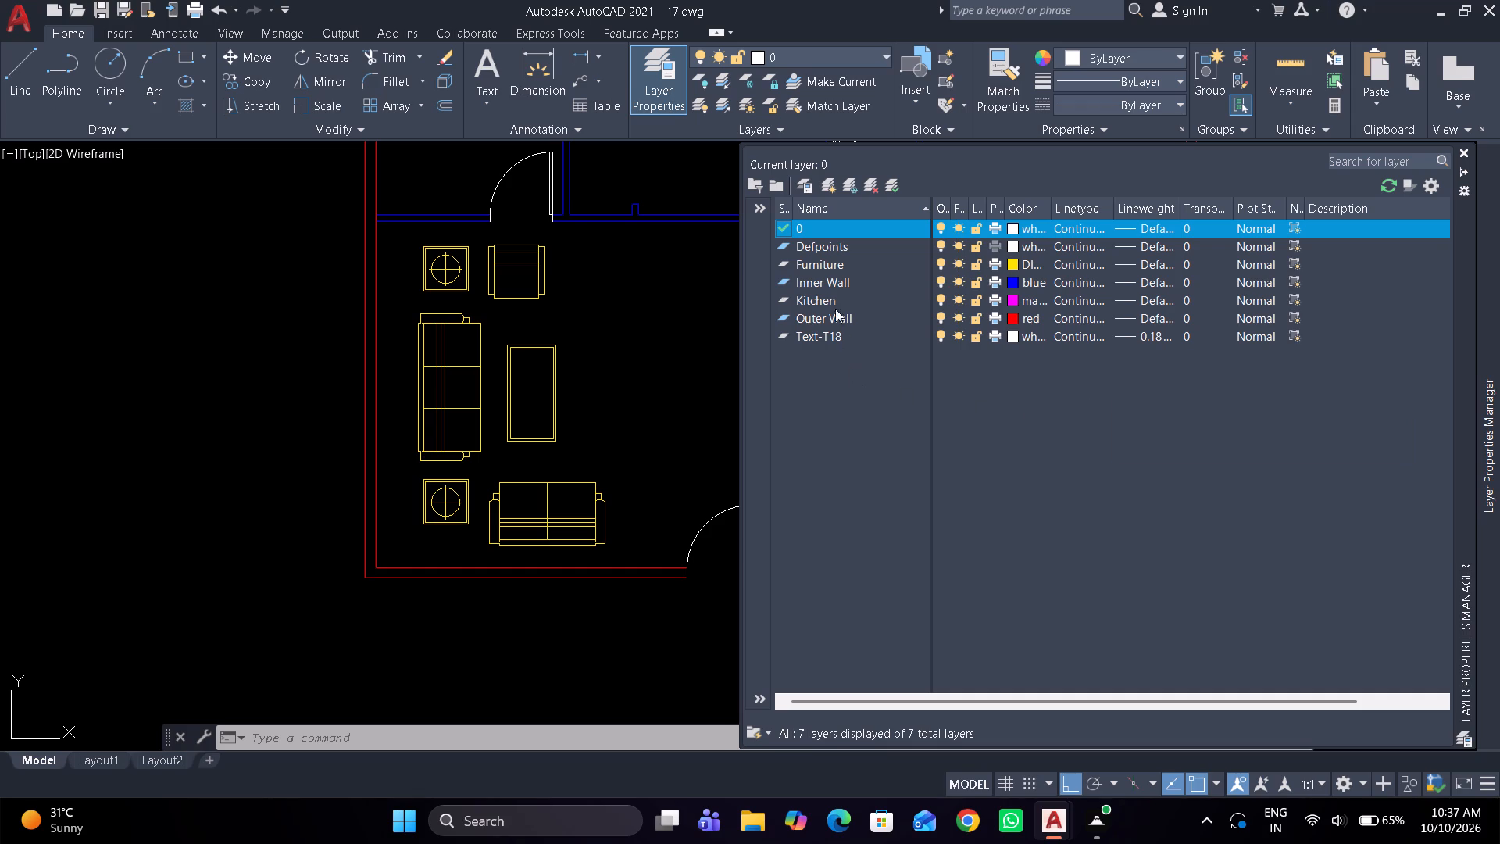
{"action": "left_click", "coordinate": [829, 185]}
{"action": "type", "text": "Doresx"}
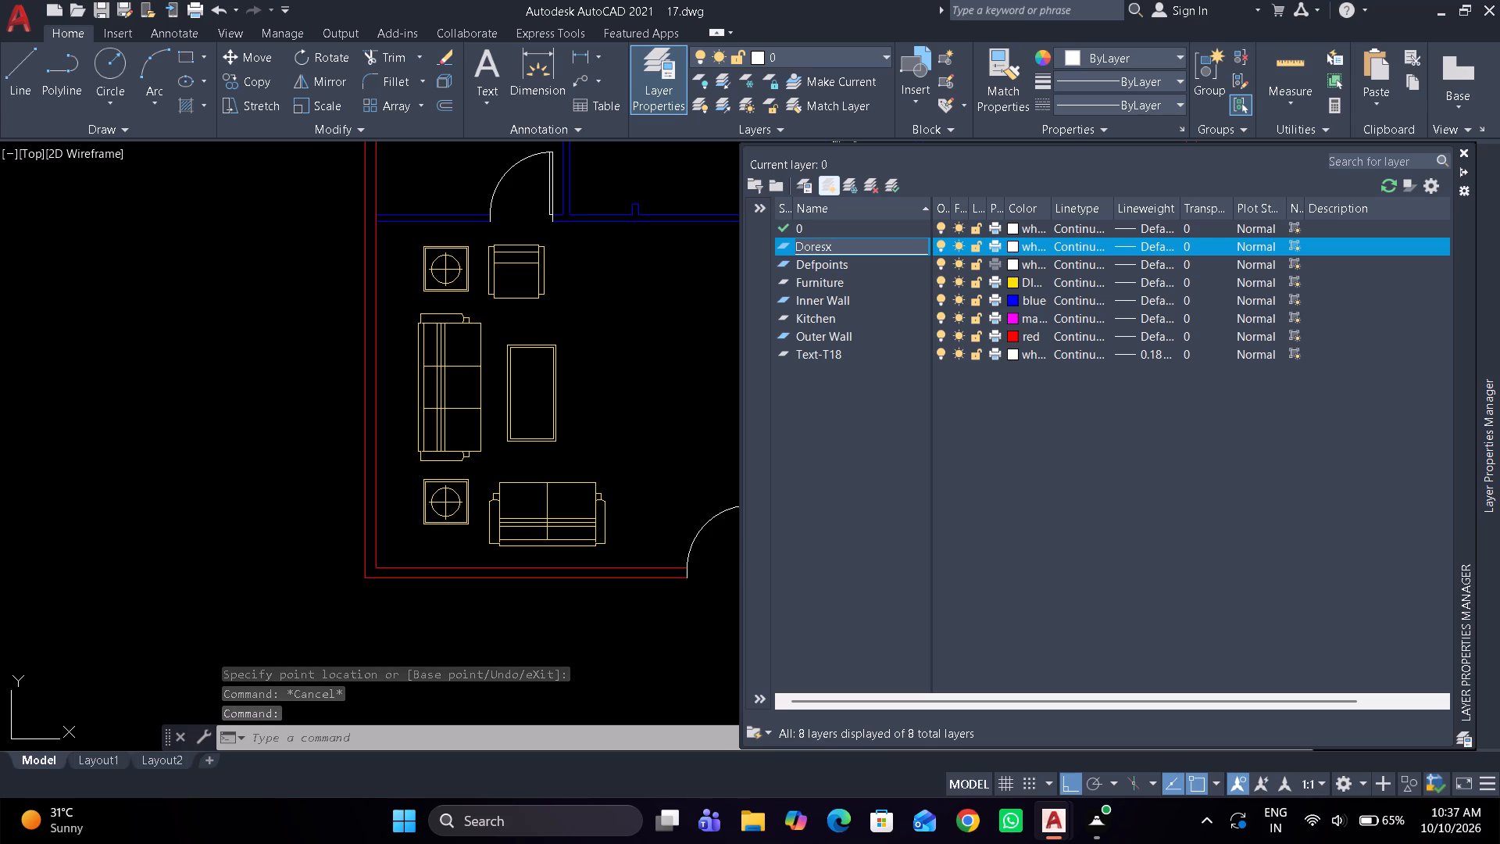
{"action": "key", "text": "BackSpace"}
{"action": "key", "text": "BackSpace"}
{"action": "key", "text": "BackSpace"}
{"action": "key", "text": "BackSpace"}
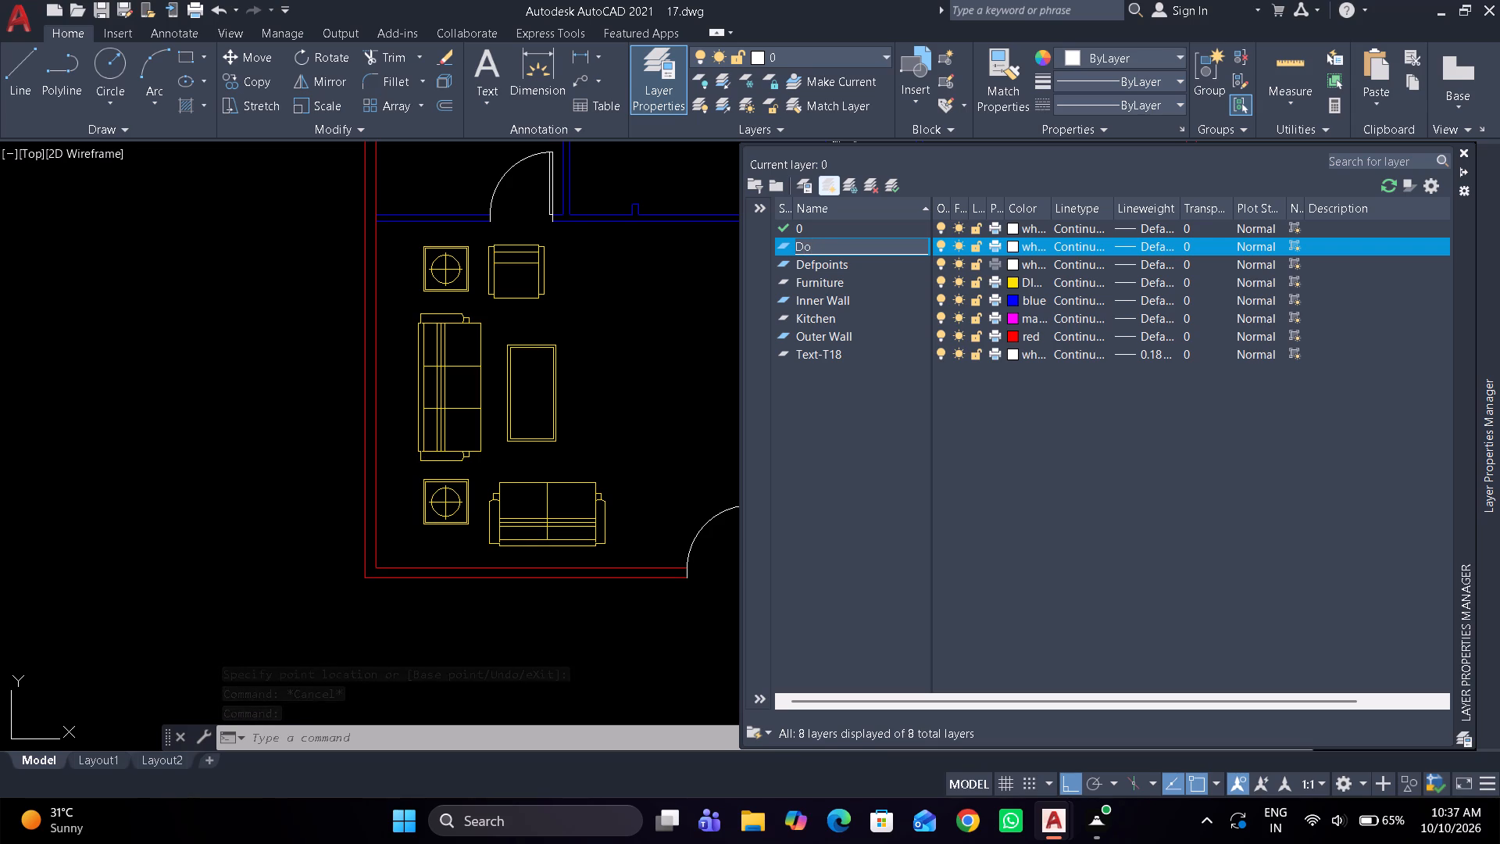
{"action": "type", "text": "ores"}
{"action": "key", "text": "Return"}
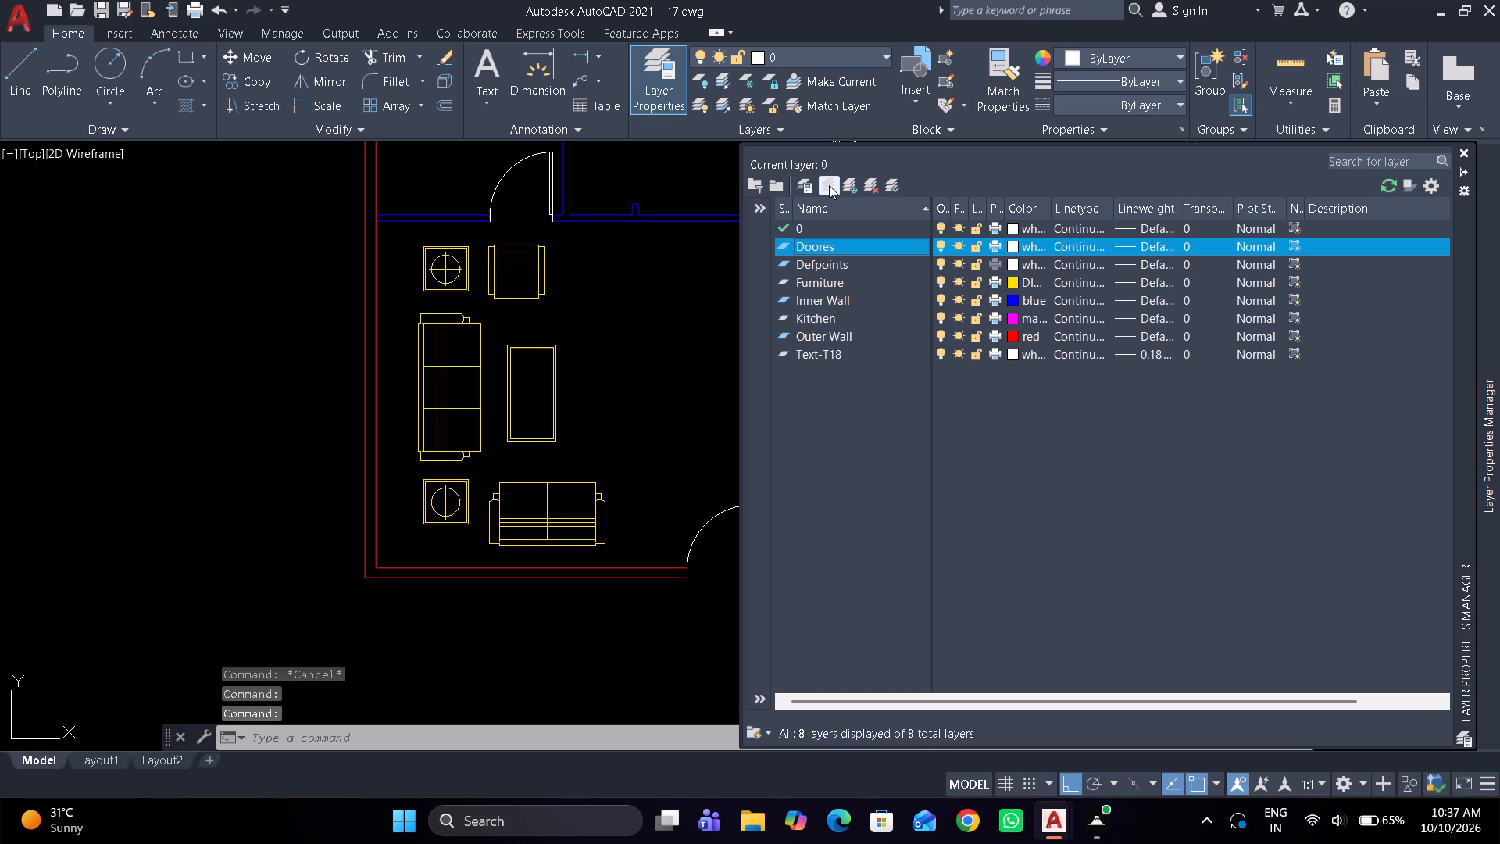
{"action": "left_click", "coordinate": [1016, 244]}
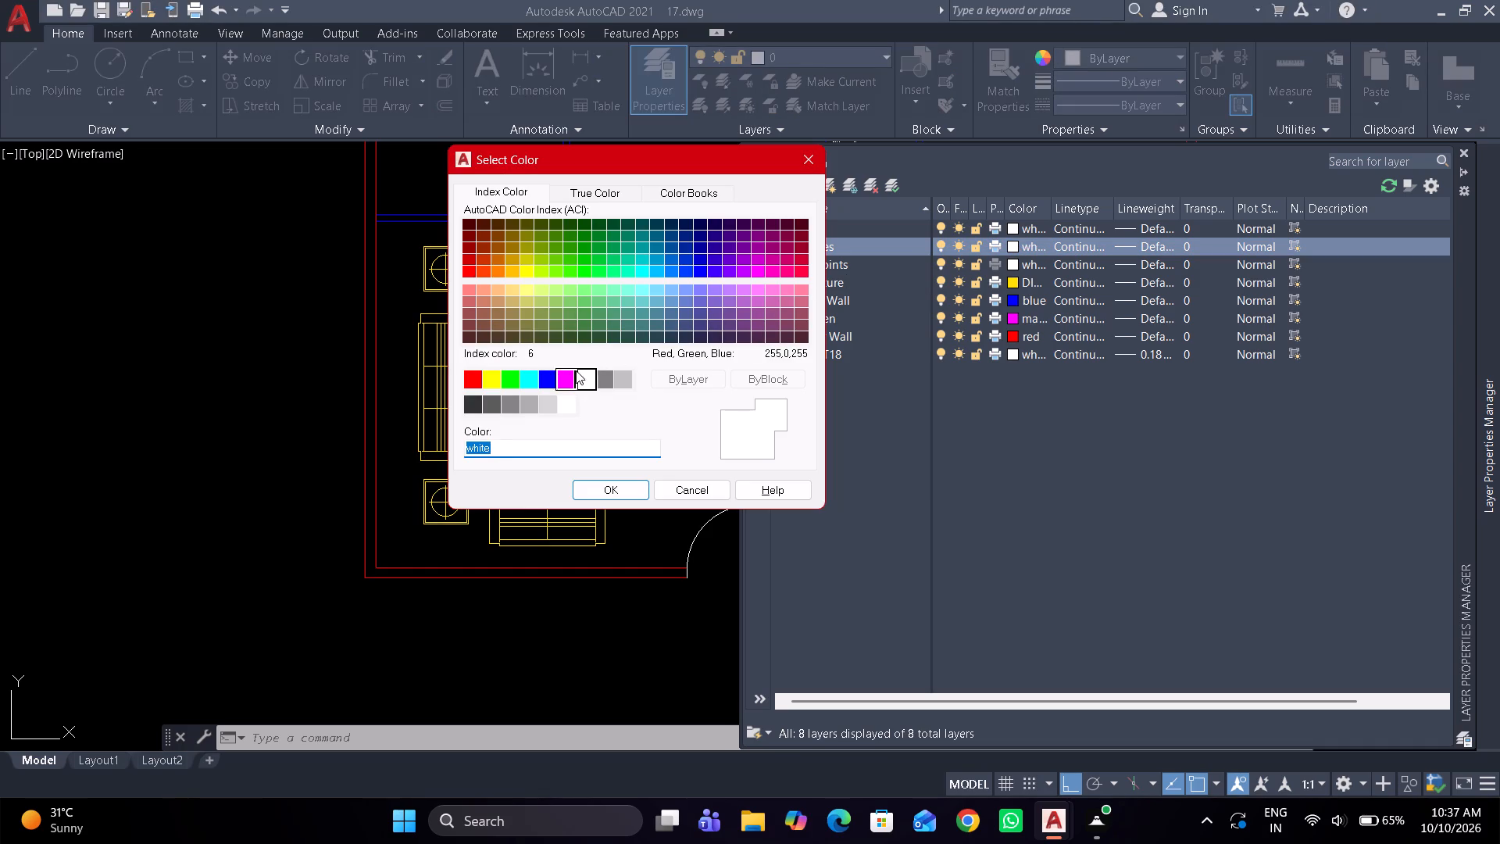
{"action": "left_click", "coordinate": [513, 379]}
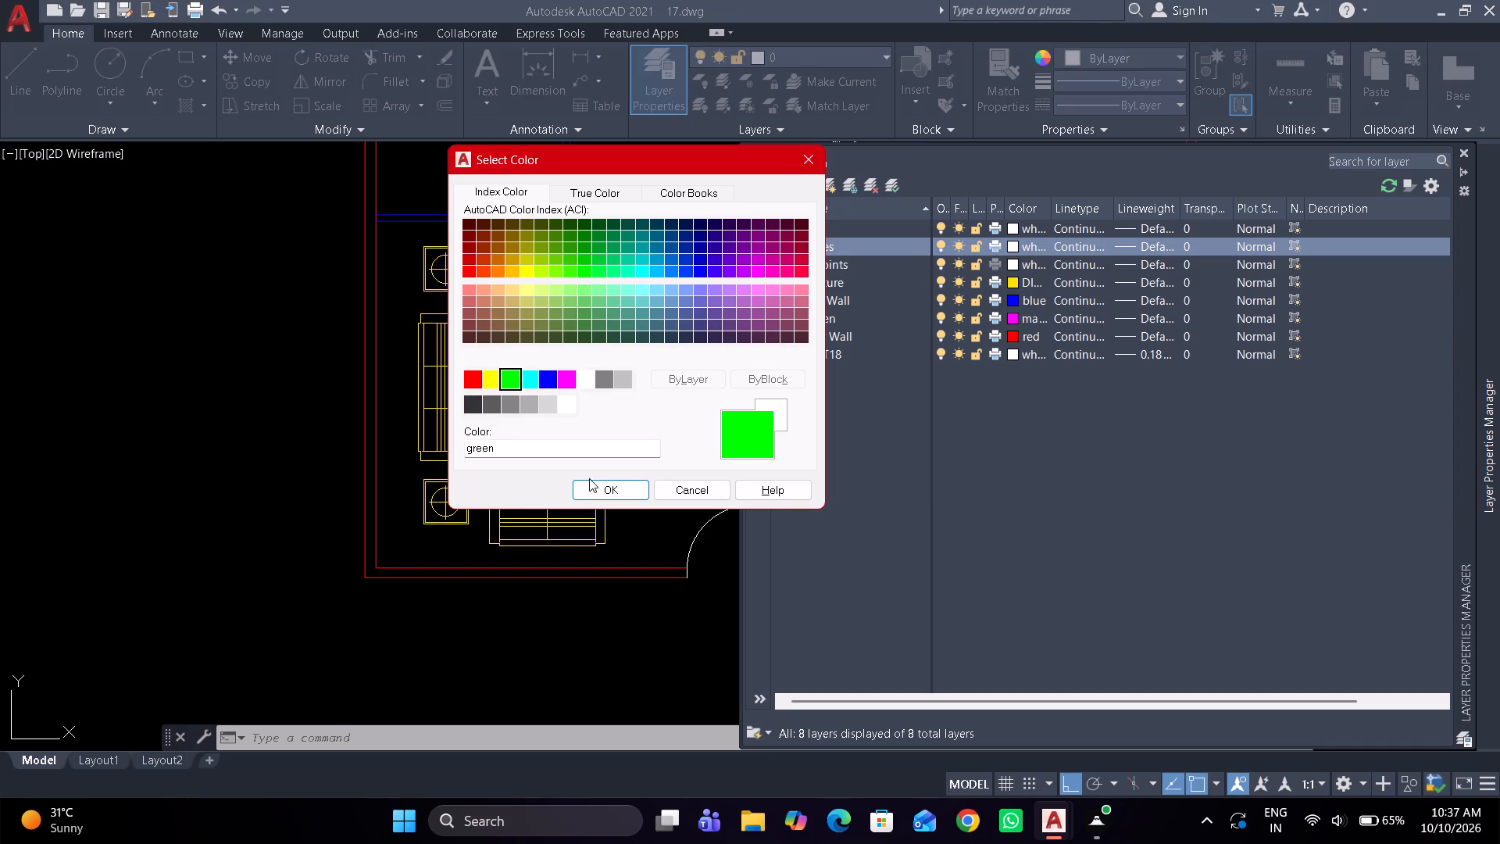
{"action": "left_click", "coordinate": [594, 491]}
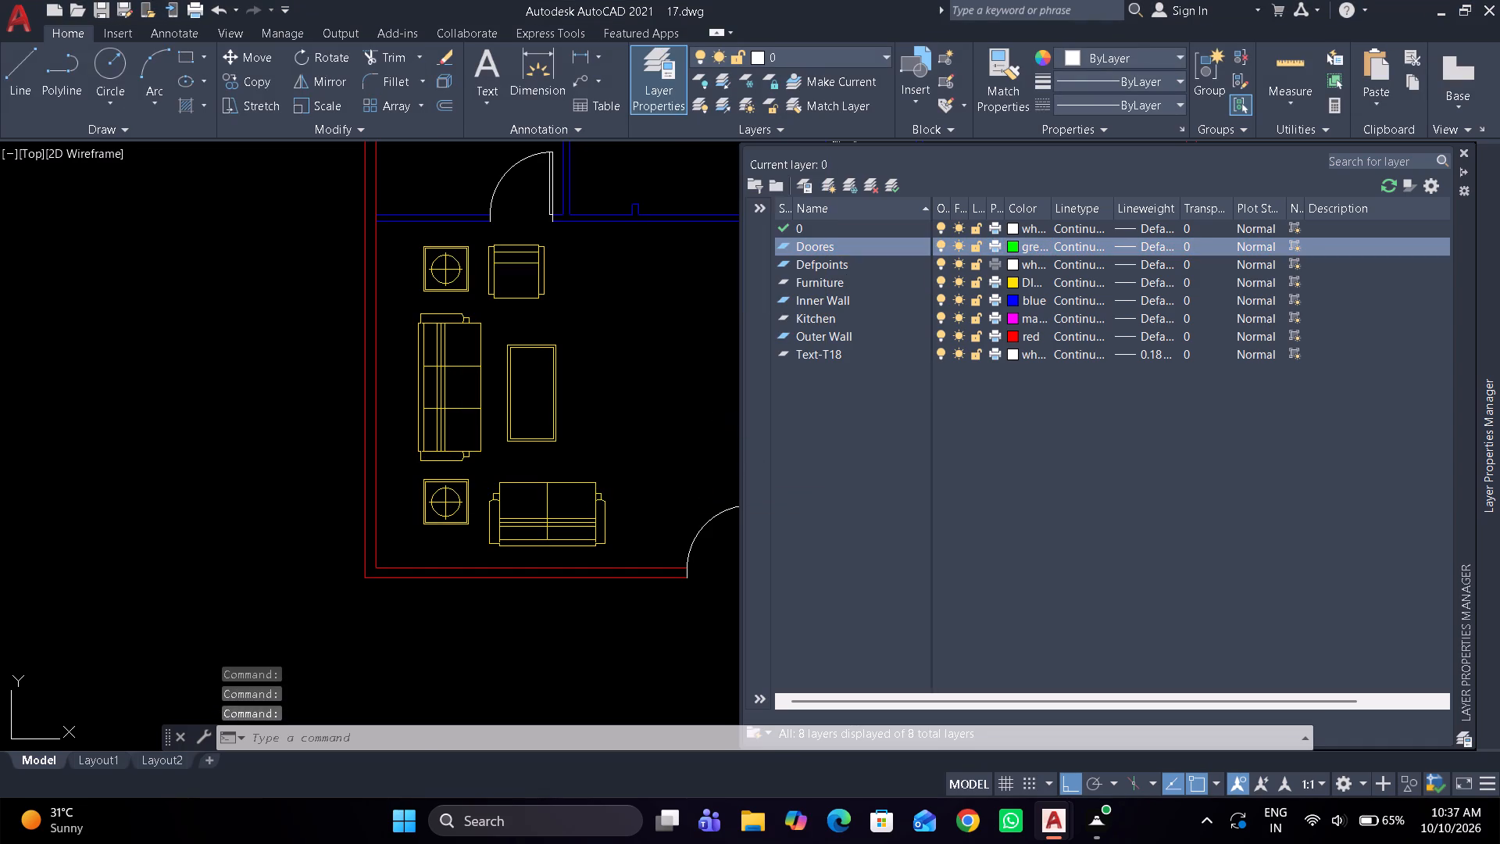
{"action": "left_click", "coordinate": [709, 406]}
{"action": "key", "text": "Escape"}
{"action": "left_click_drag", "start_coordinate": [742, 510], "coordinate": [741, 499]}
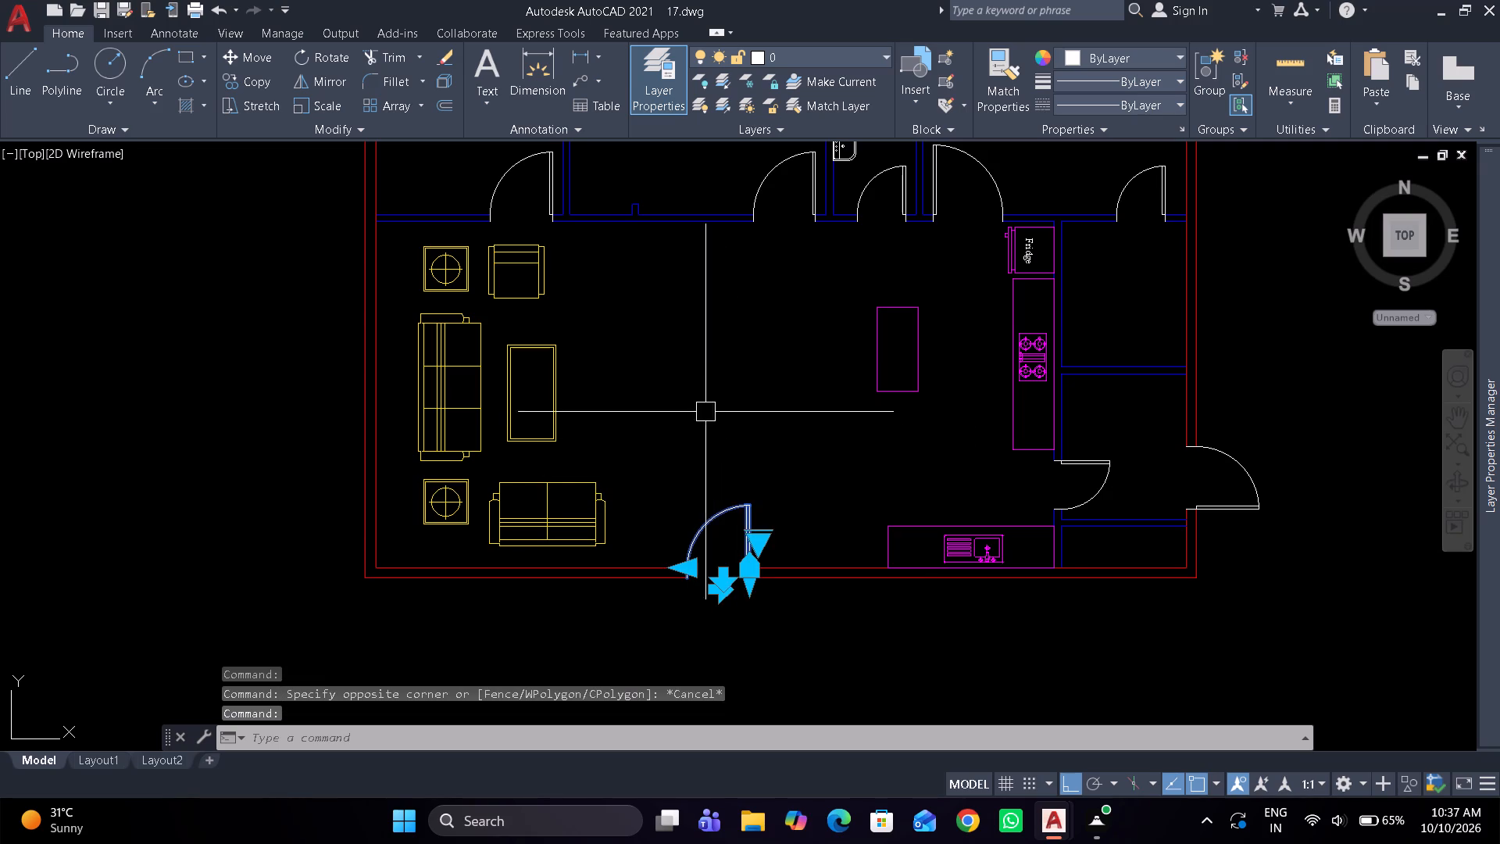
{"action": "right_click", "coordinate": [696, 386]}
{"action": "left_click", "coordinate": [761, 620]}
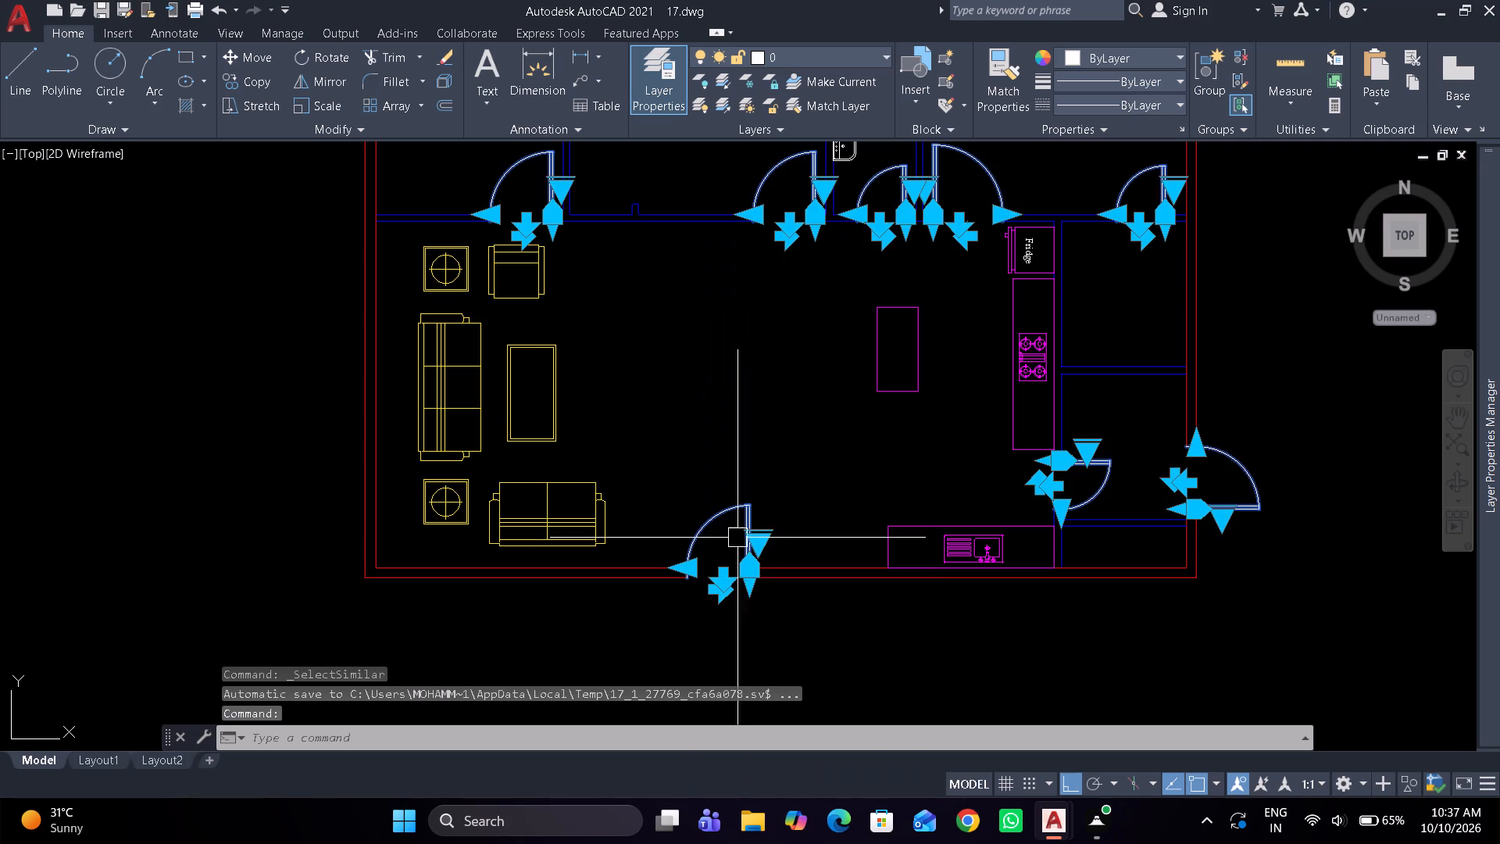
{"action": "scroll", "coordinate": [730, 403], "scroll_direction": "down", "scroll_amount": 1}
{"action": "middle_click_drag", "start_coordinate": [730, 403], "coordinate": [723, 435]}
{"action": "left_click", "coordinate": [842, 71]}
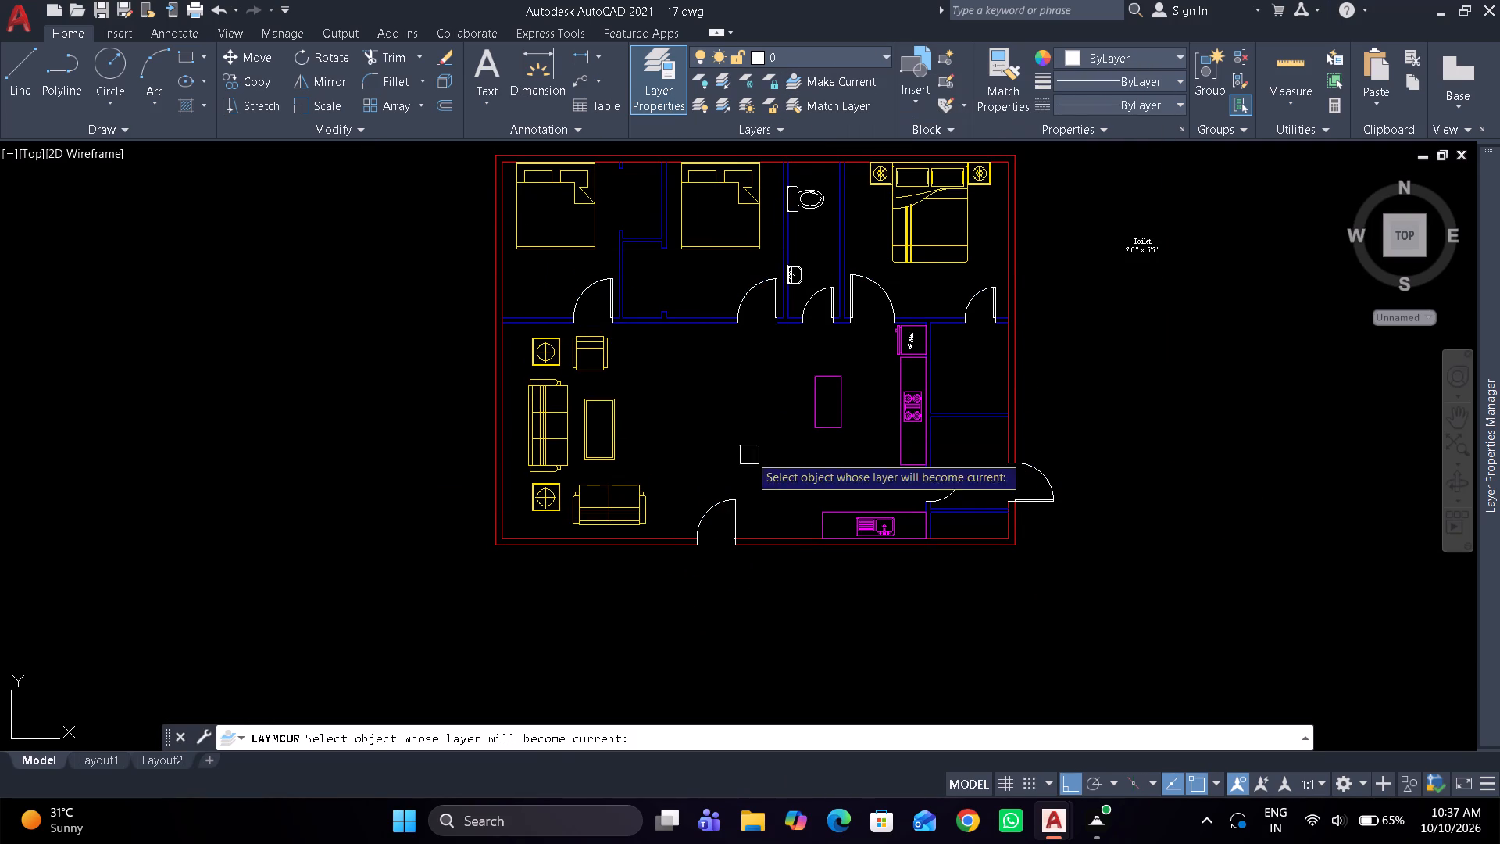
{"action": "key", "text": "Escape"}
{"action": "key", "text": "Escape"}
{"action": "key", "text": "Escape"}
Select all door blocks similar to the south wall's door and assign them to the Doores layer.
{"action": "left_click_drag", "start_coordinate": [721, 492], "coordinate": [709, 462]}
{"action": "right_click", "coordinate": [676, 376]}
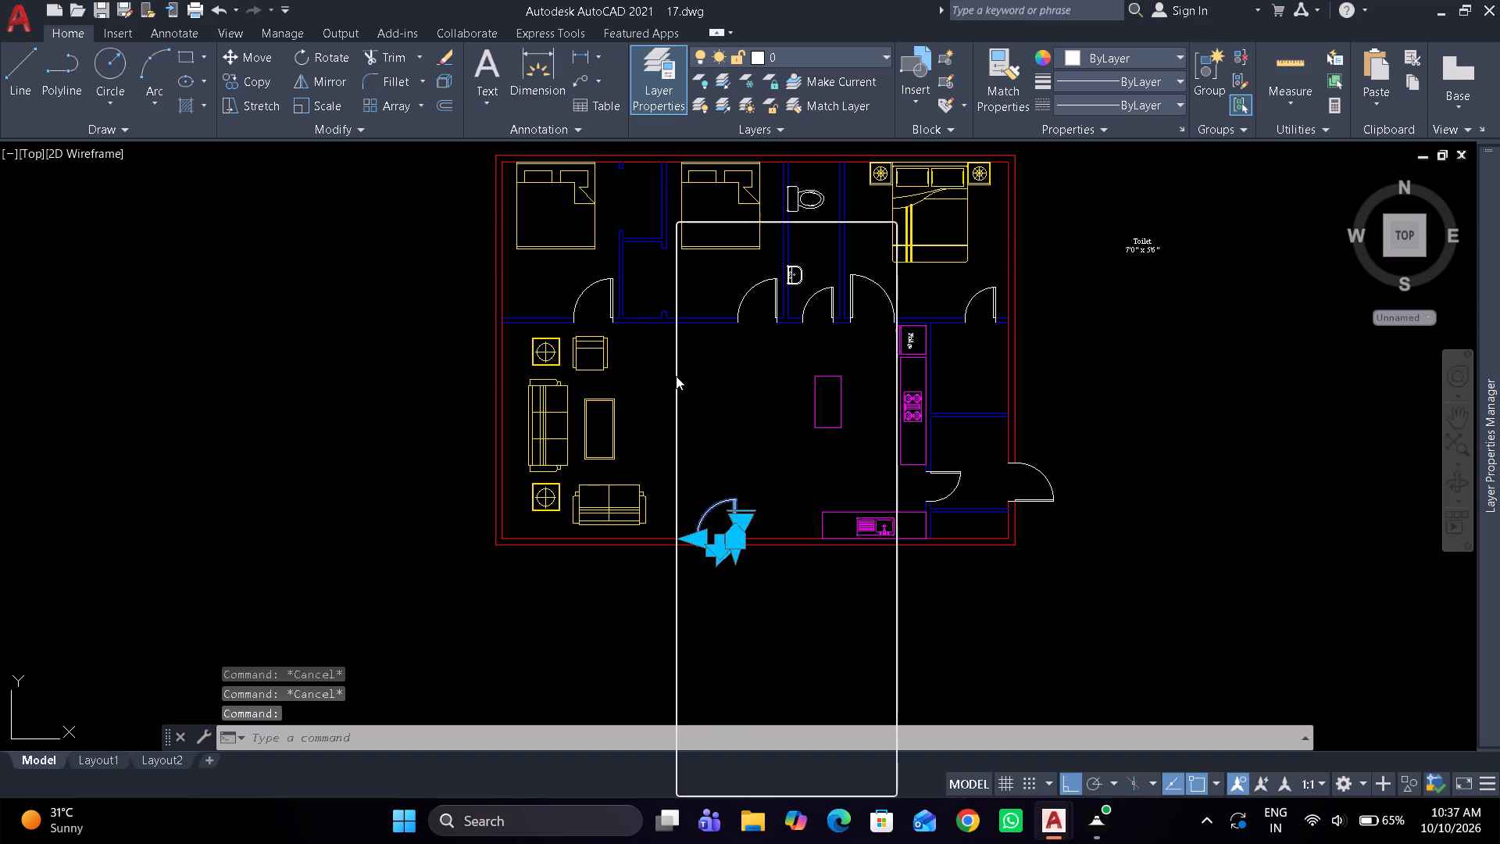
{"action": "left_click", "coordinate": [723, 625]}
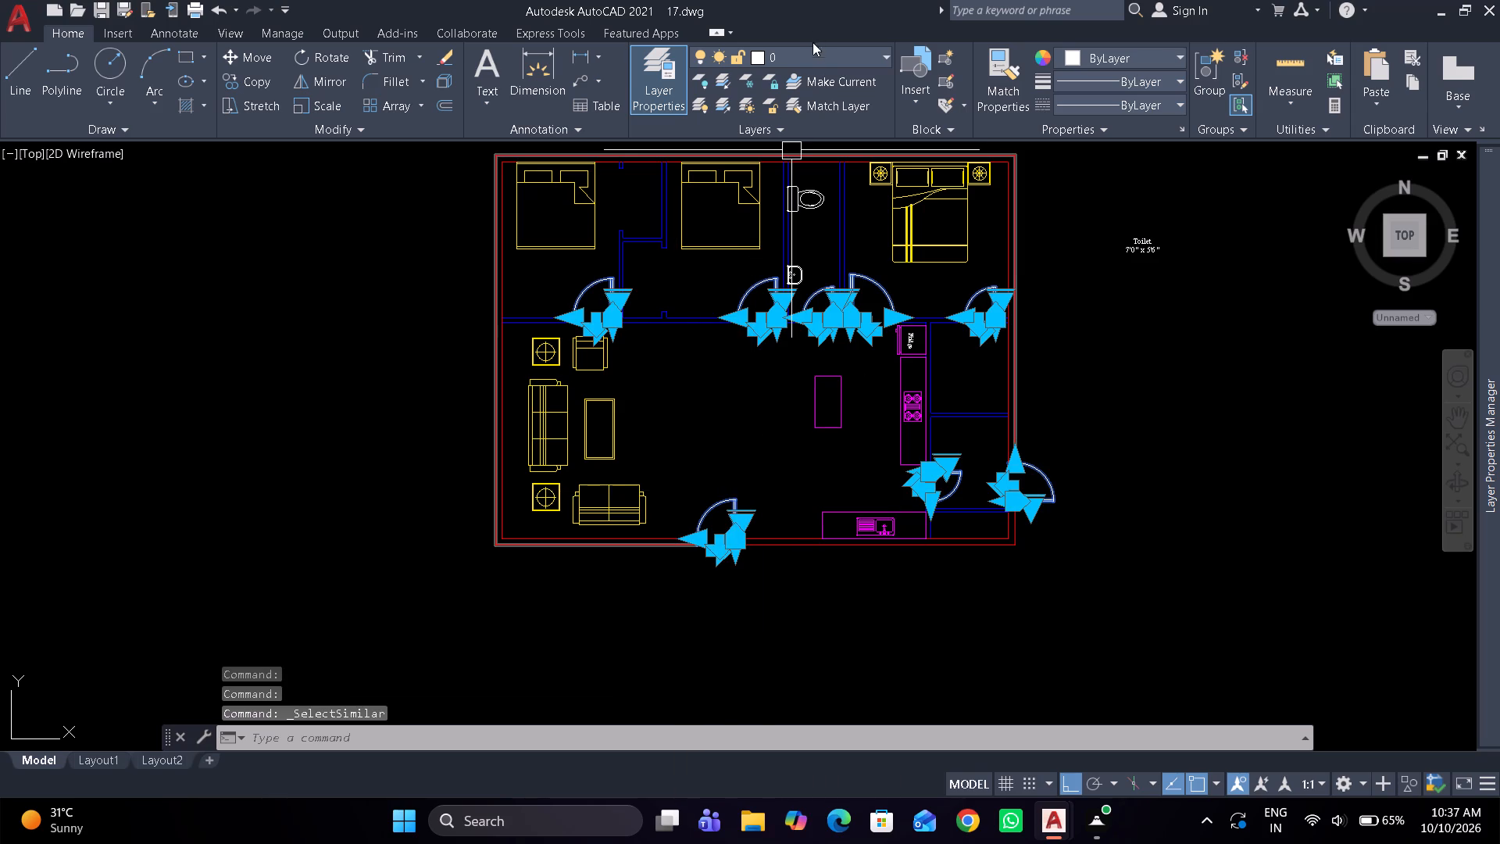
{"action": "left_click", "coordinate": [809, 54]}
{"action": "left_click", "coordinate": [797, 135]}
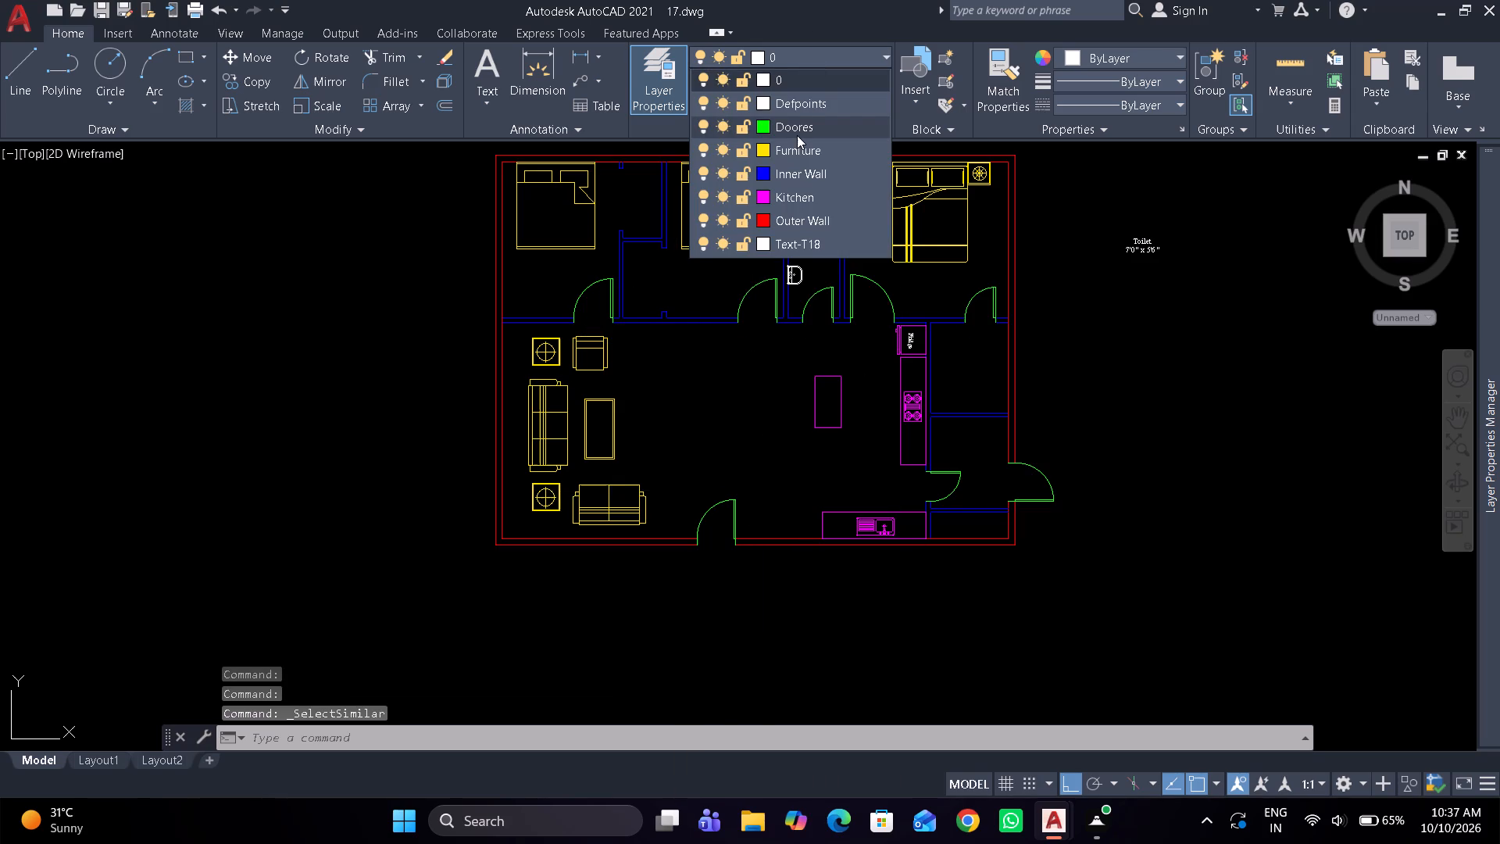
{"action": "key", "text": "Escape"}
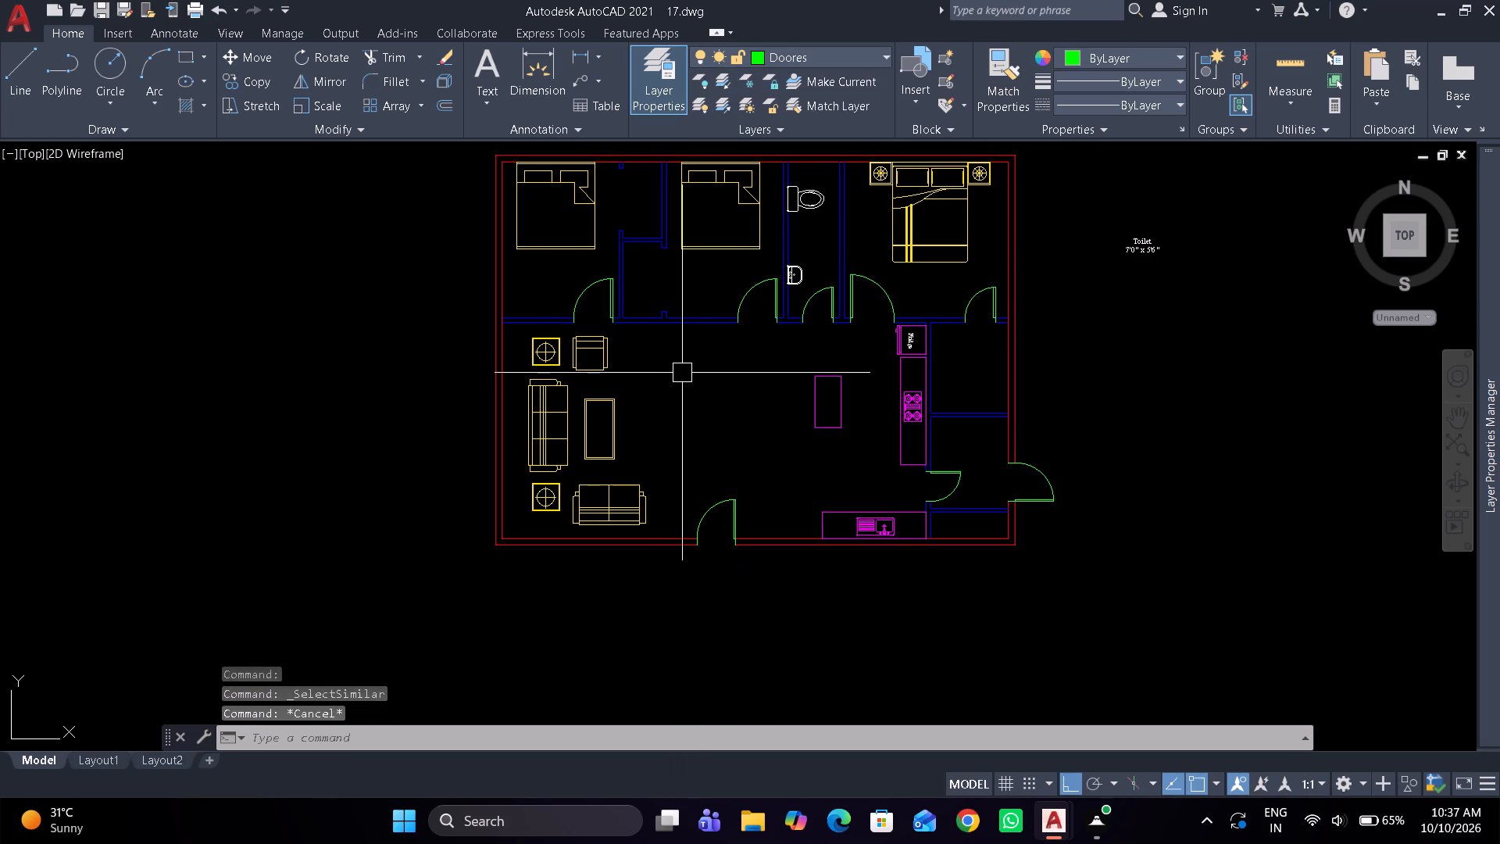
{"action": "key", "text": "Escape"}
{"action": "key", "text": "Escape"}
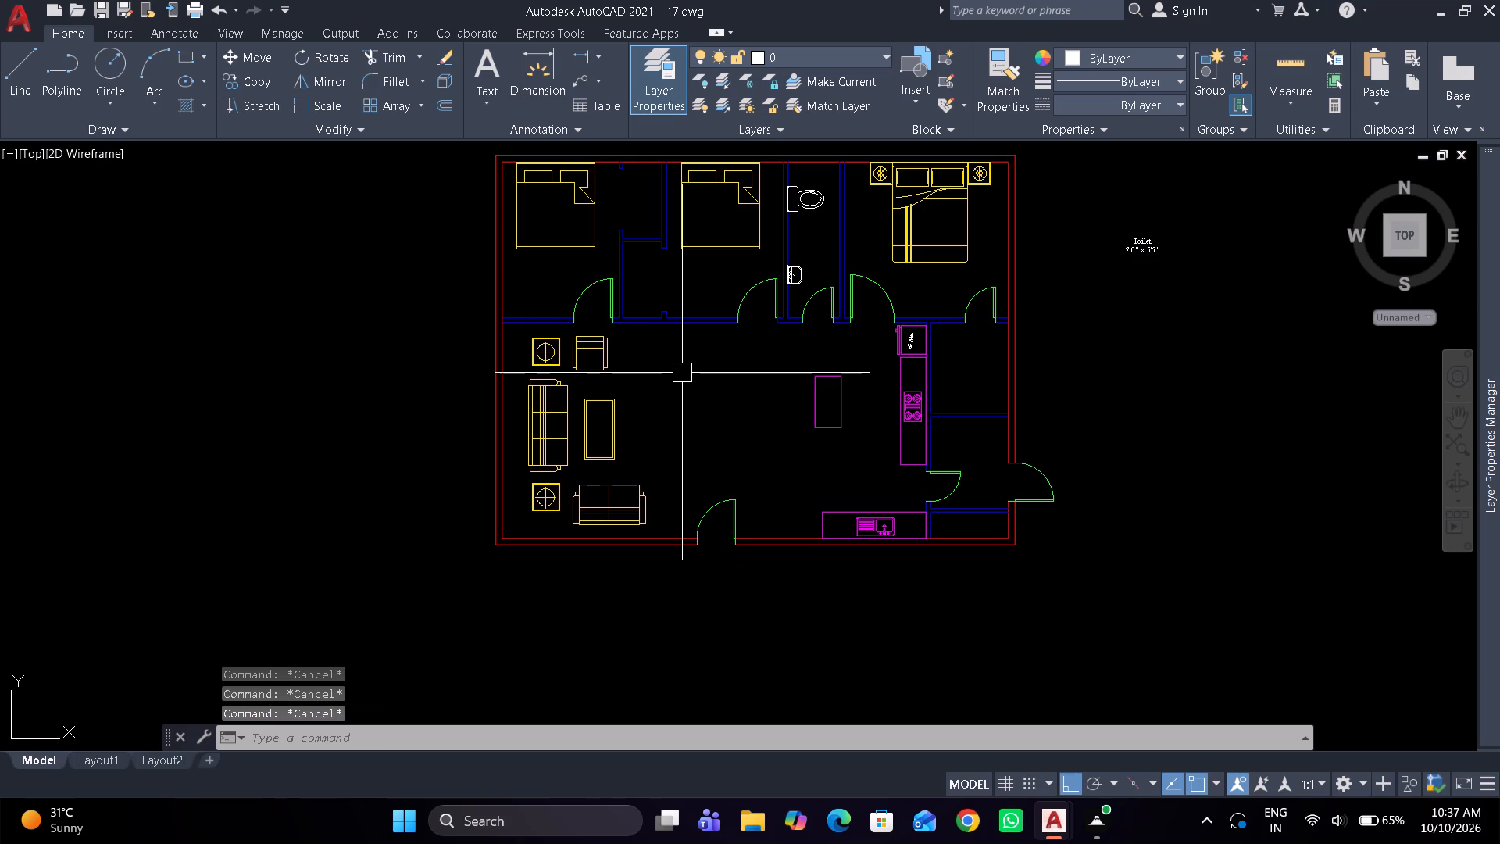
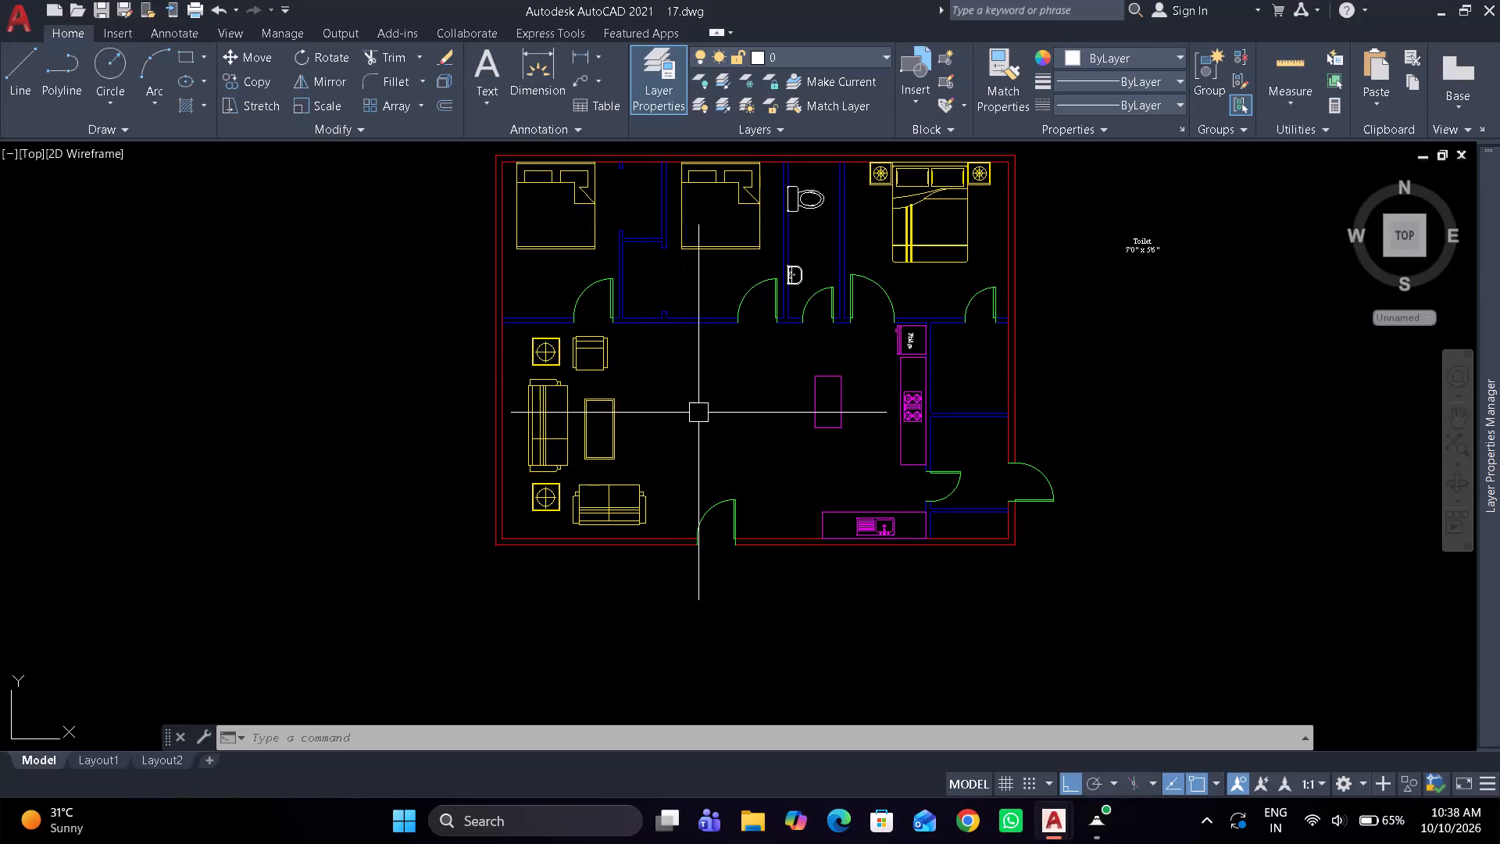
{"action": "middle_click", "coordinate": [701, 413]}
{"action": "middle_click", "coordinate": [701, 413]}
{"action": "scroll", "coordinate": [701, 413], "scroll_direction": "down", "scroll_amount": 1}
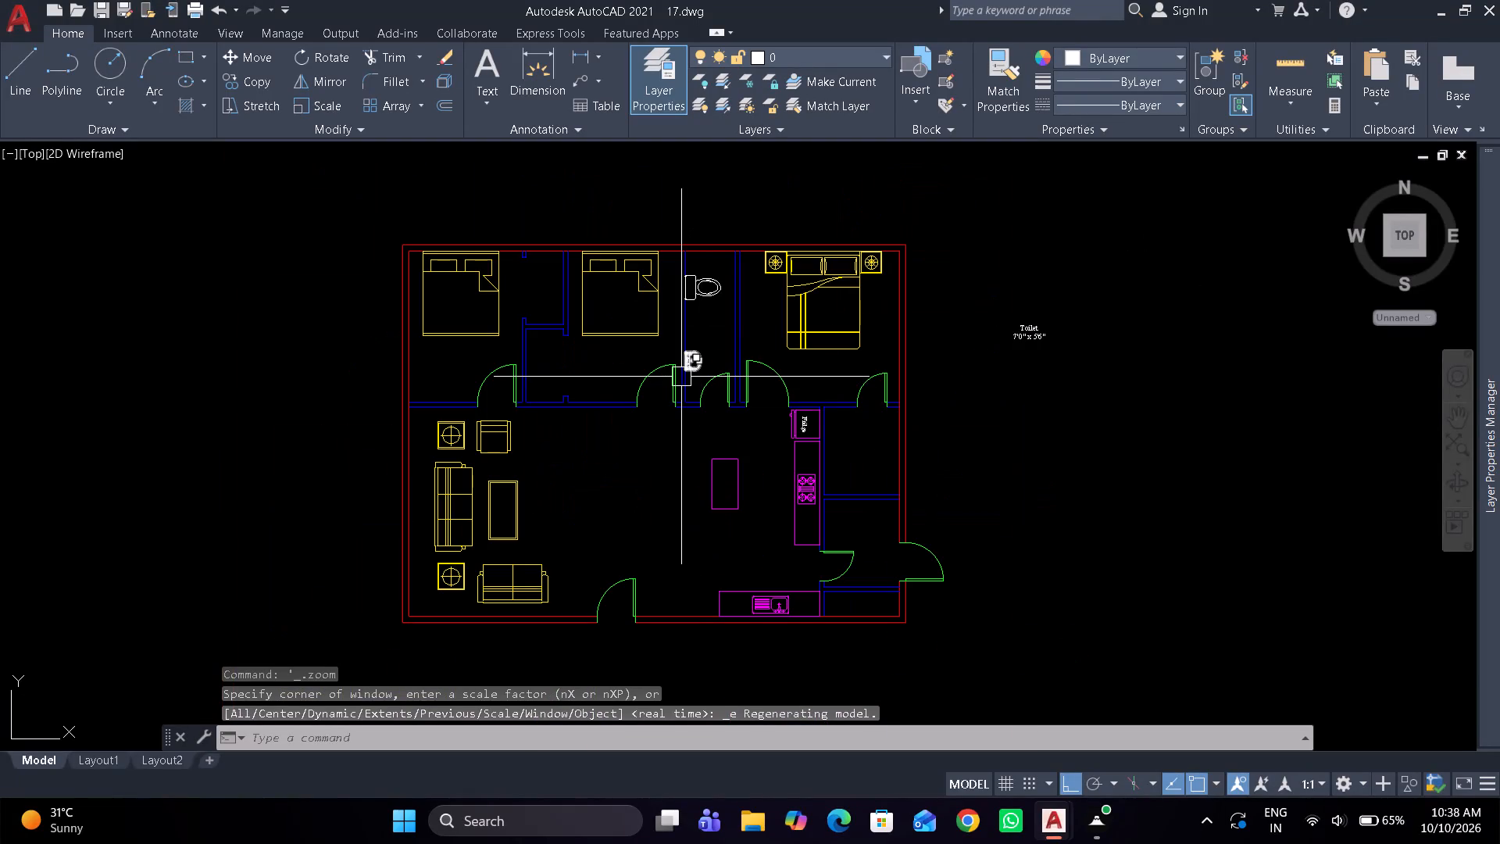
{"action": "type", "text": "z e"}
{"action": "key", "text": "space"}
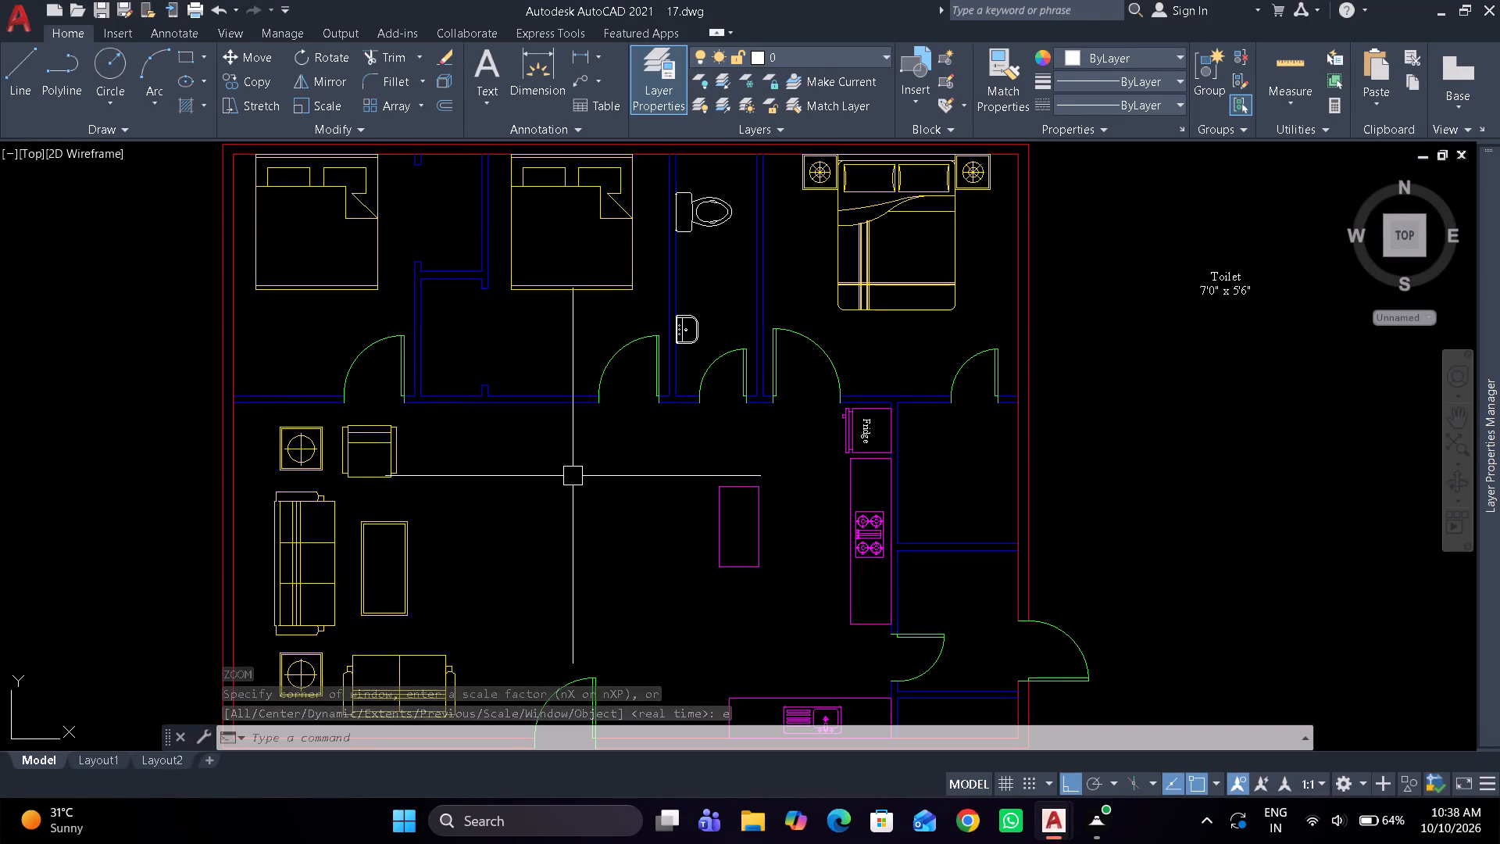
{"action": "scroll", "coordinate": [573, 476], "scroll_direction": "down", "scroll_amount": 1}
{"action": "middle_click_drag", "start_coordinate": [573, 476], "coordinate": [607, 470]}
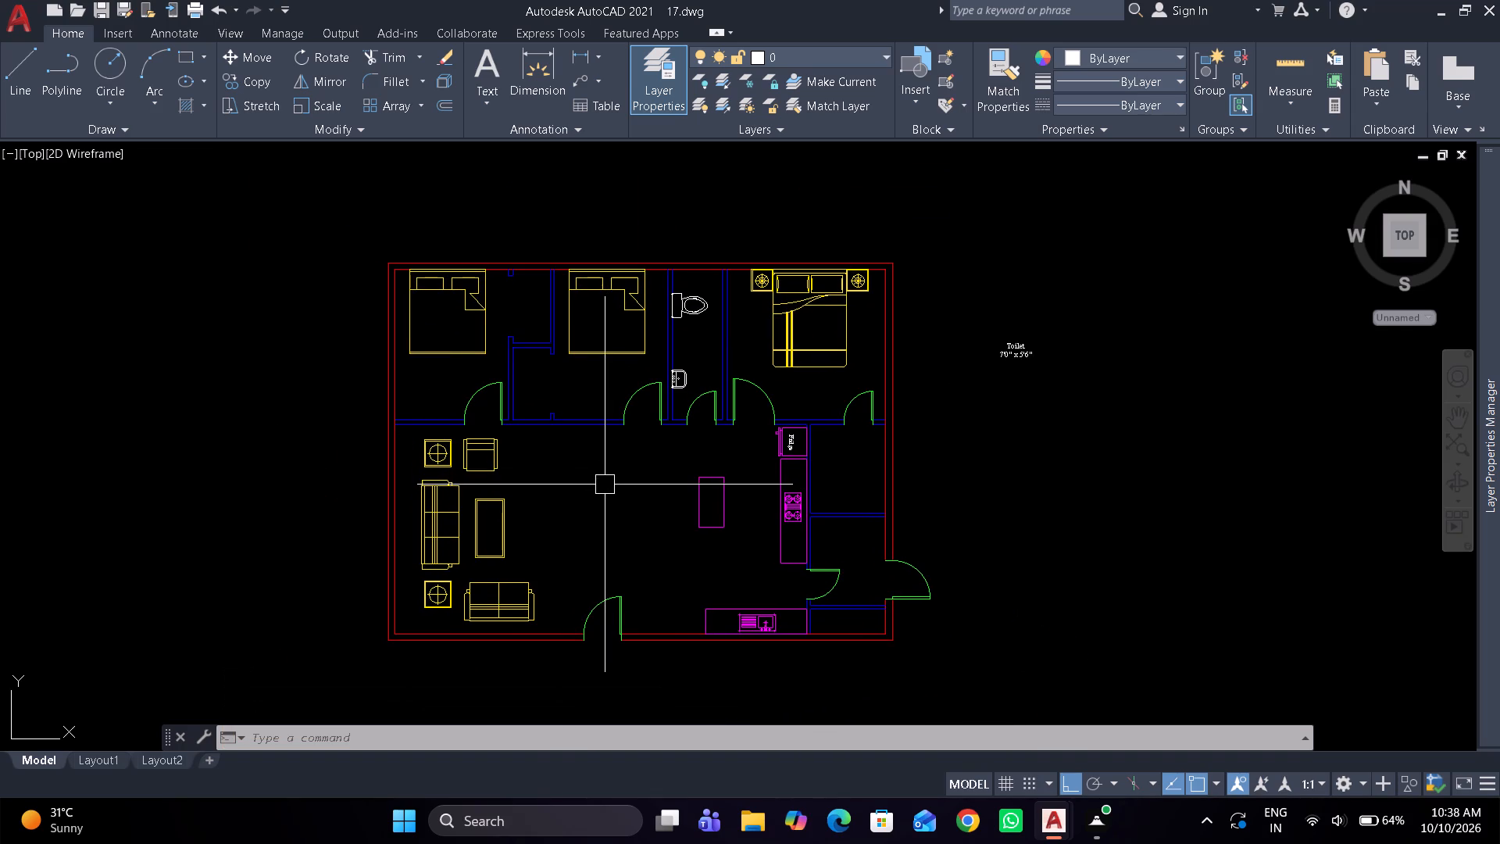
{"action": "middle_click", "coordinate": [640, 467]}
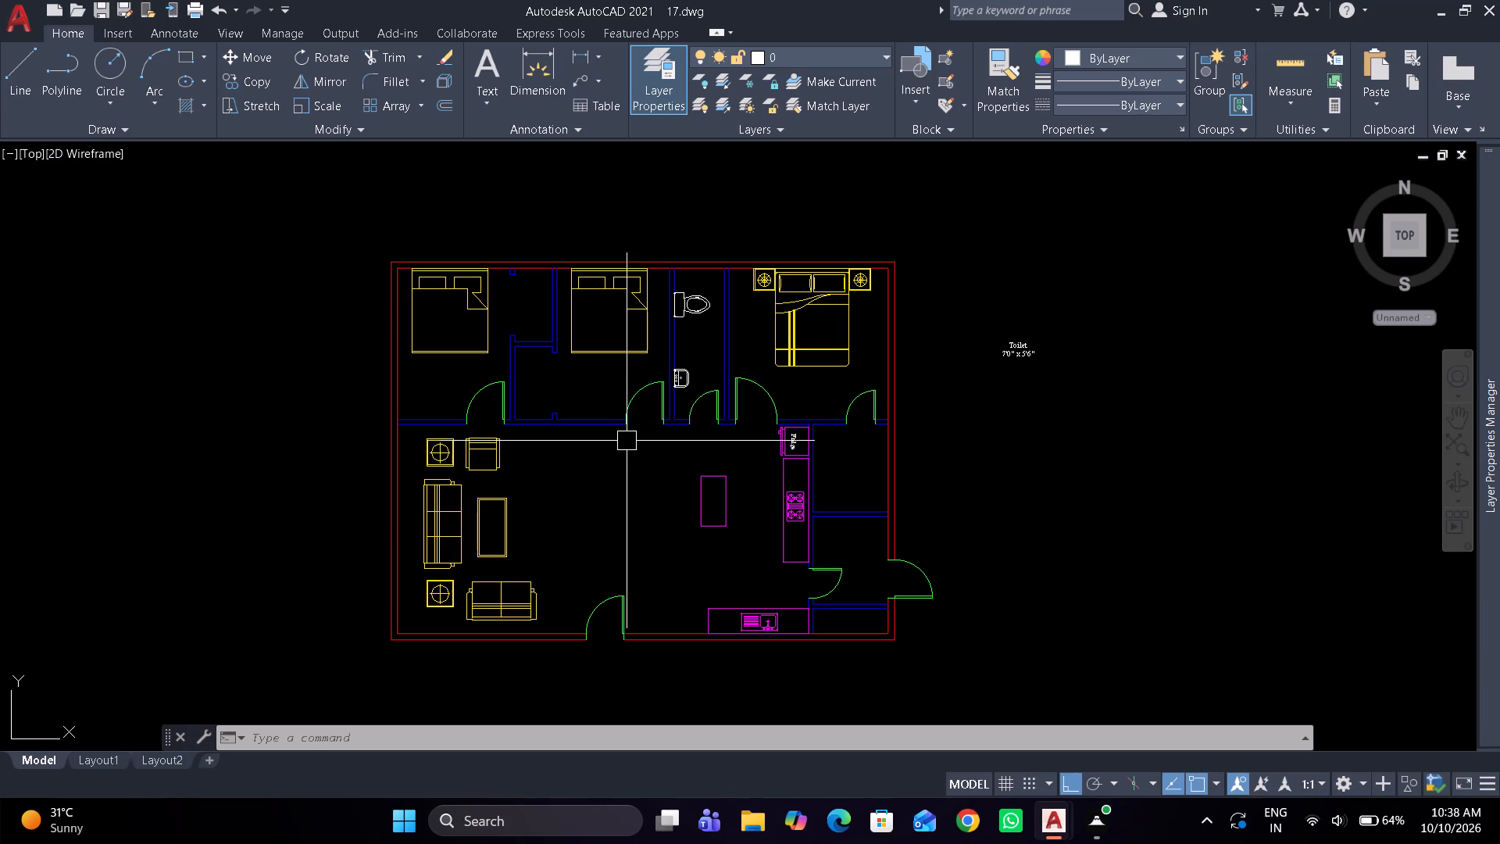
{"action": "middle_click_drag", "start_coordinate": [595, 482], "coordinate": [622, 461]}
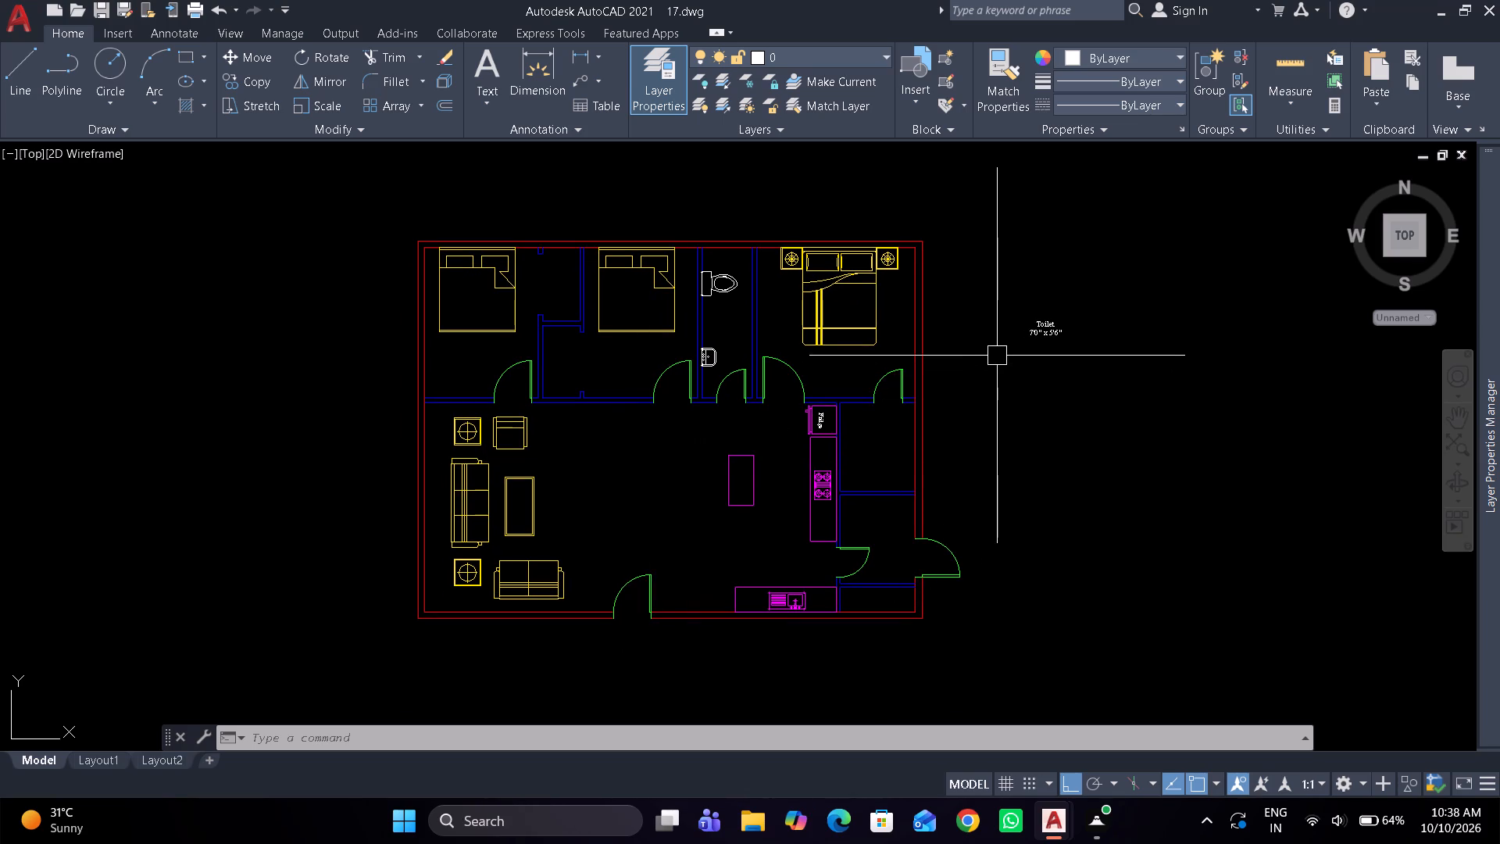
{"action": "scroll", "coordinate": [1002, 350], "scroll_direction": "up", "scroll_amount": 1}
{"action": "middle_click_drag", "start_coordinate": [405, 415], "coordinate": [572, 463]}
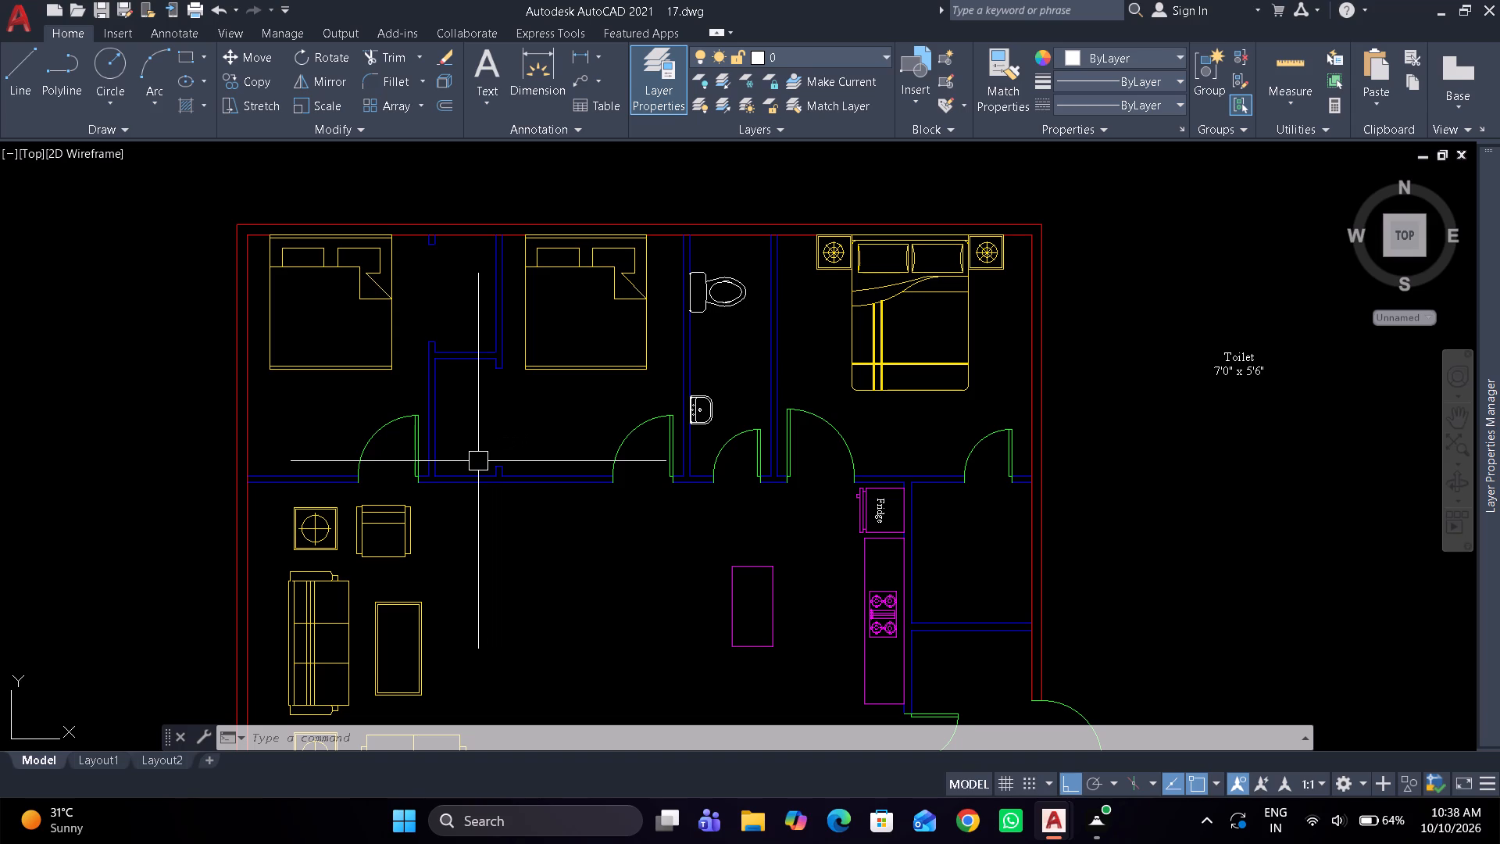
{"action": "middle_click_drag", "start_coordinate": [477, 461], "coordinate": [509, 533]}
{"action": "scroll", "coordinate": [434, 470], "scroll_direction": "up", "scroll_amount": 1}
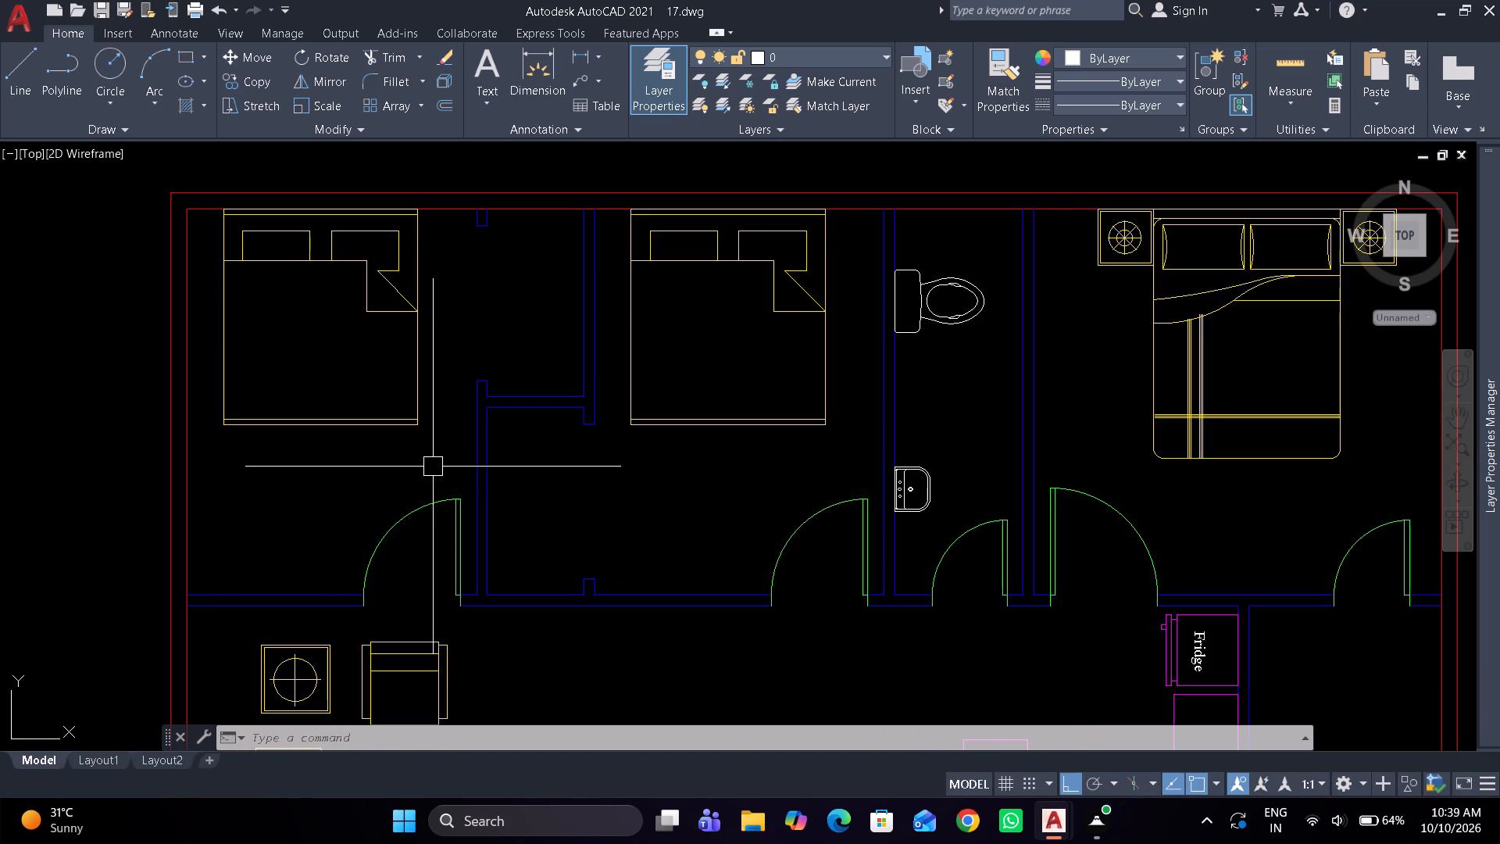
Move the Toilet text label from outside the plan into the north-west bedroom, below the bed.
{"action": "scroll", "coordinate": [978, 390], "scroll_direction": "down", "scroll_amount": 1}
{"action": "middle_click_drag", "start_coordinate": [964, 388], "coordinate": [916, 391]}
{"action": "left_click", "coordinate": [1403, 402]}
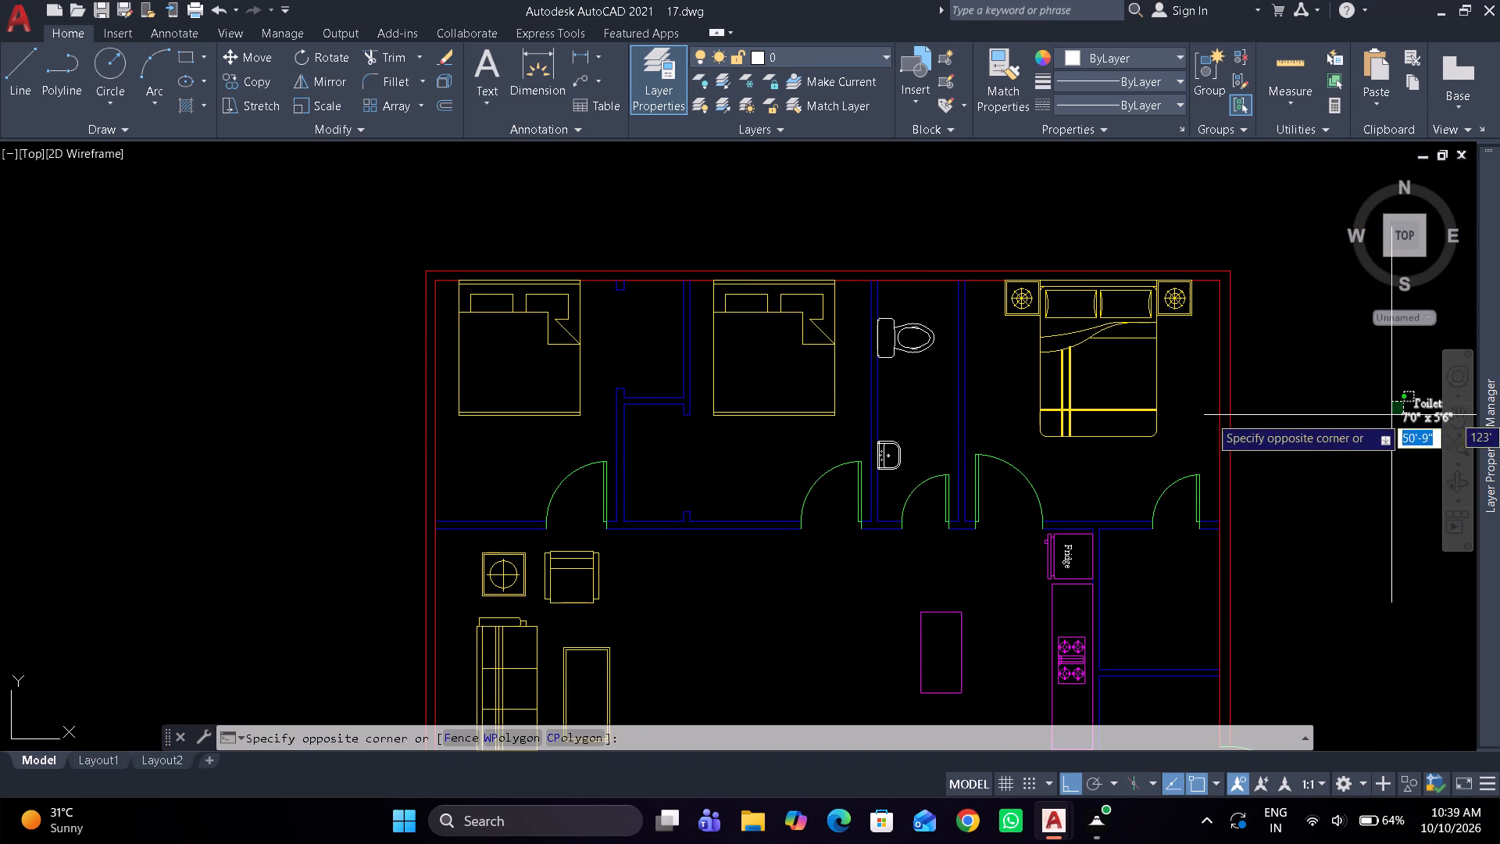
{"action": "left_click", "coordinate": [1381, 420]}
{"action": "left_click_drag", "start_coordinate": [1425, 396], "coordinate": [1276, 425]}
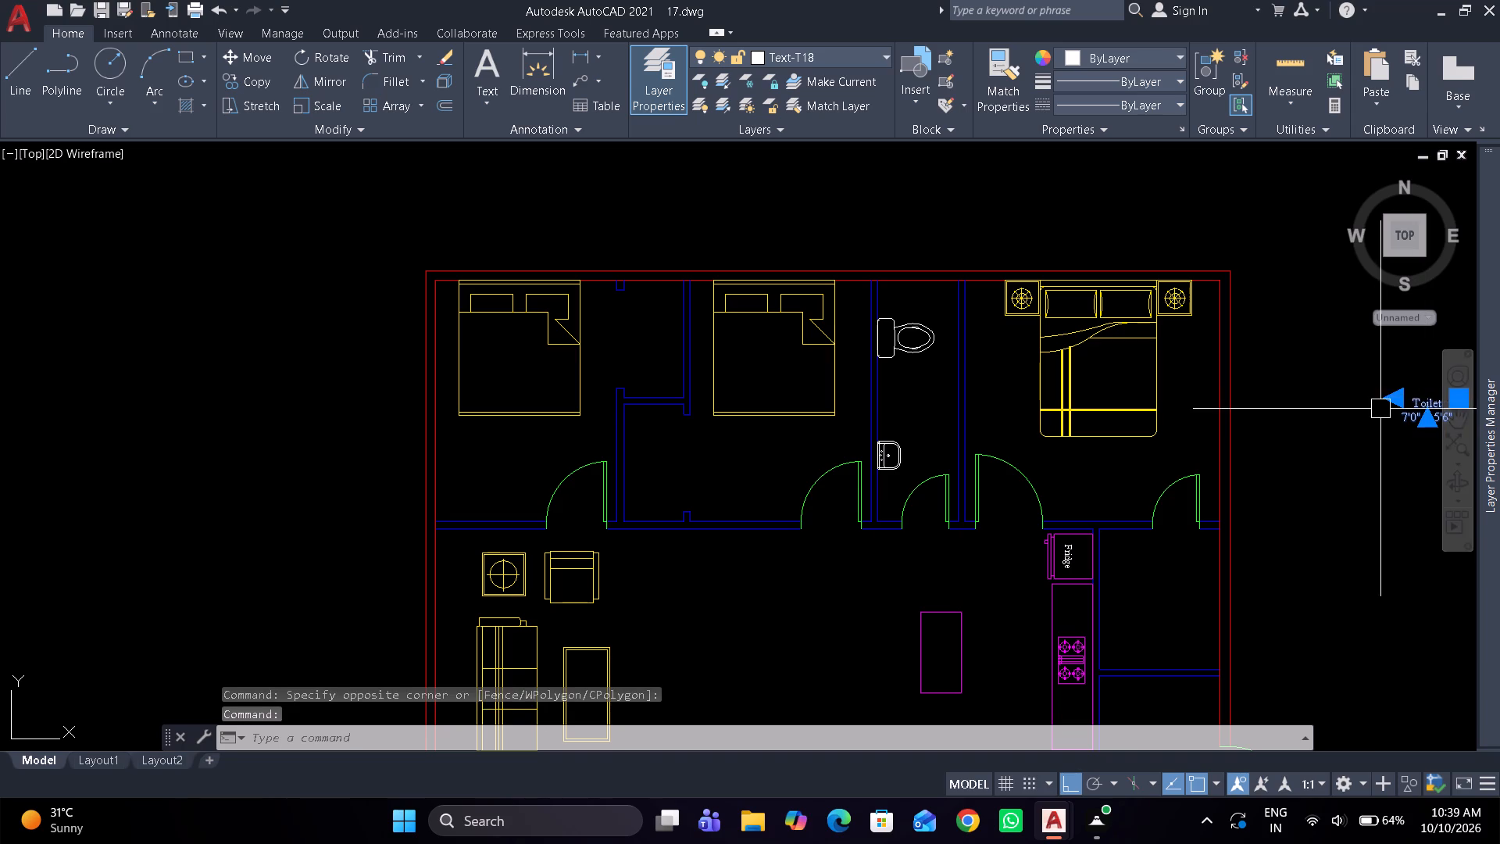
{"action": "left_click_drag", "start_coordinate": [1276, 425], "coordinate": [521, 427]}
Replace the moved label's entire text with "Bedroom - 2", add a second line, and centre-align the text.
{"action": "scroll", "coordinate": [516, 432], "scroll_direction": "up", "scroll_amount": 2}
{"action": "double_click", "coordinate": [516, 432]}
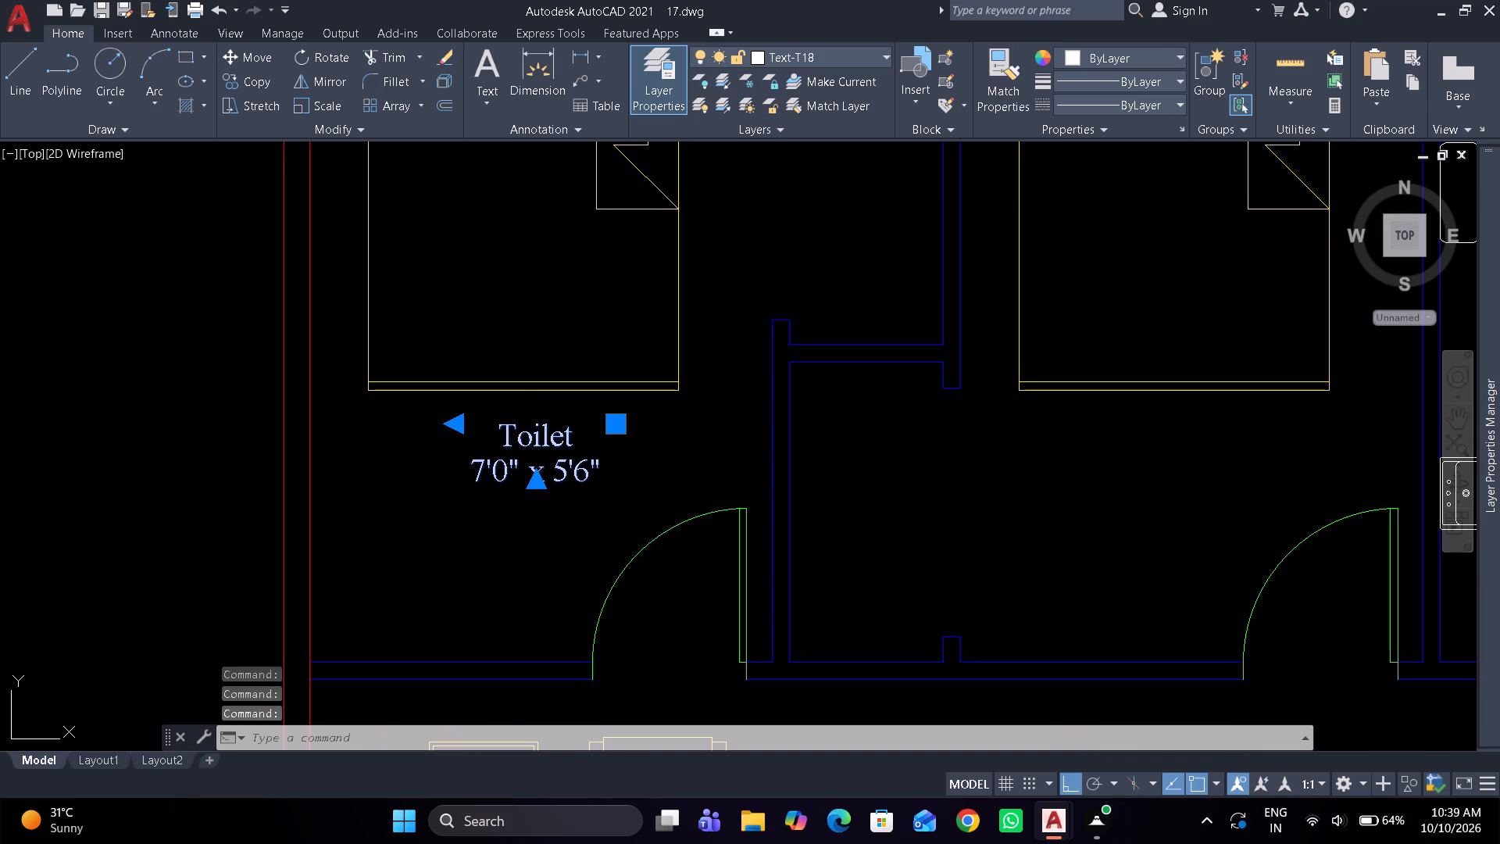
{"action": "key", "text": "ctrl+a"}
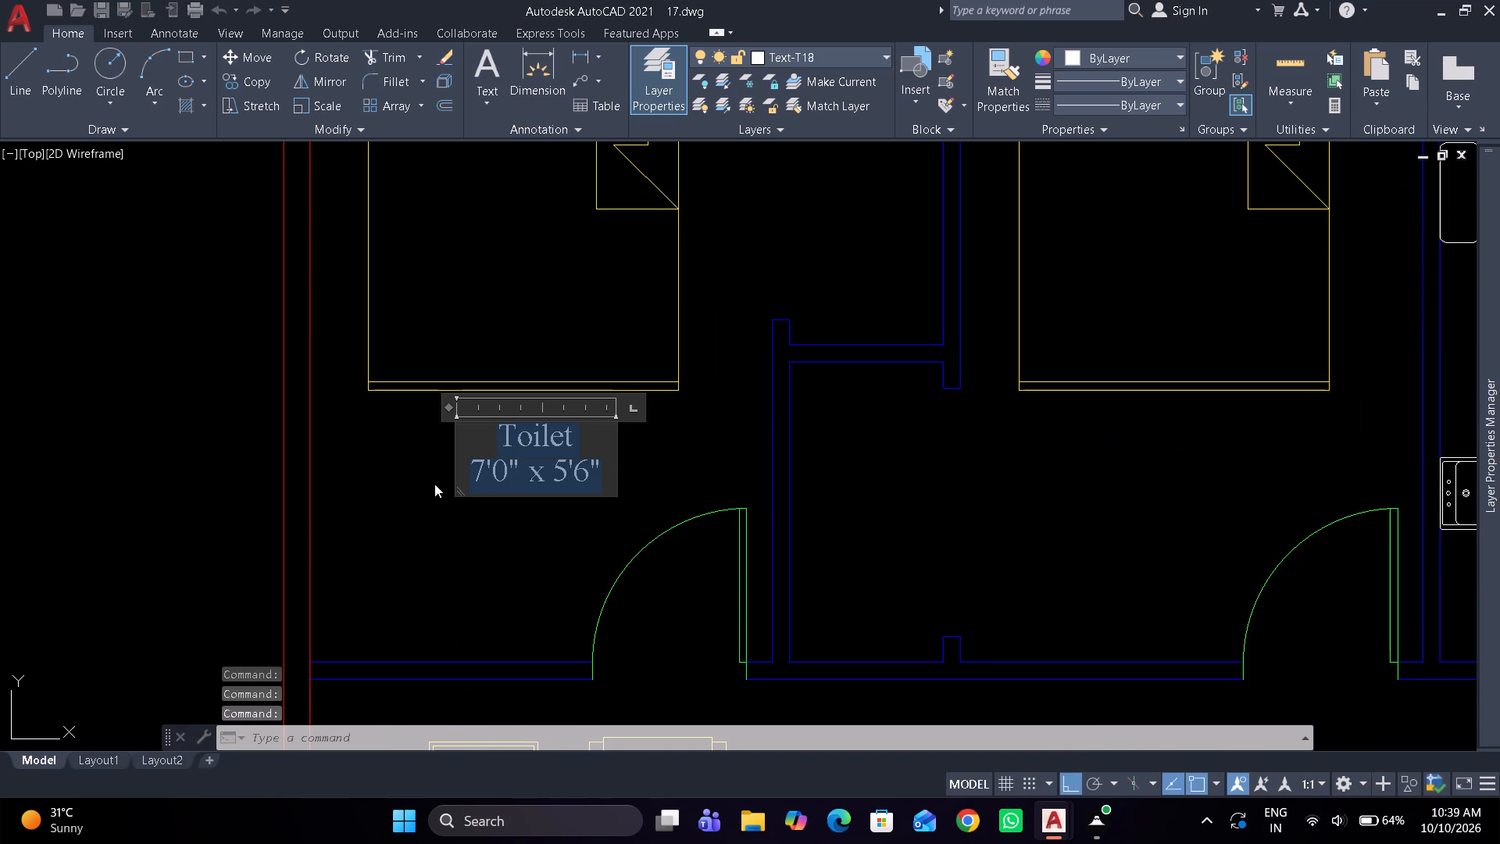
{"action": "type", "text": "Bed"}
{"action": "type", "text": "room"}
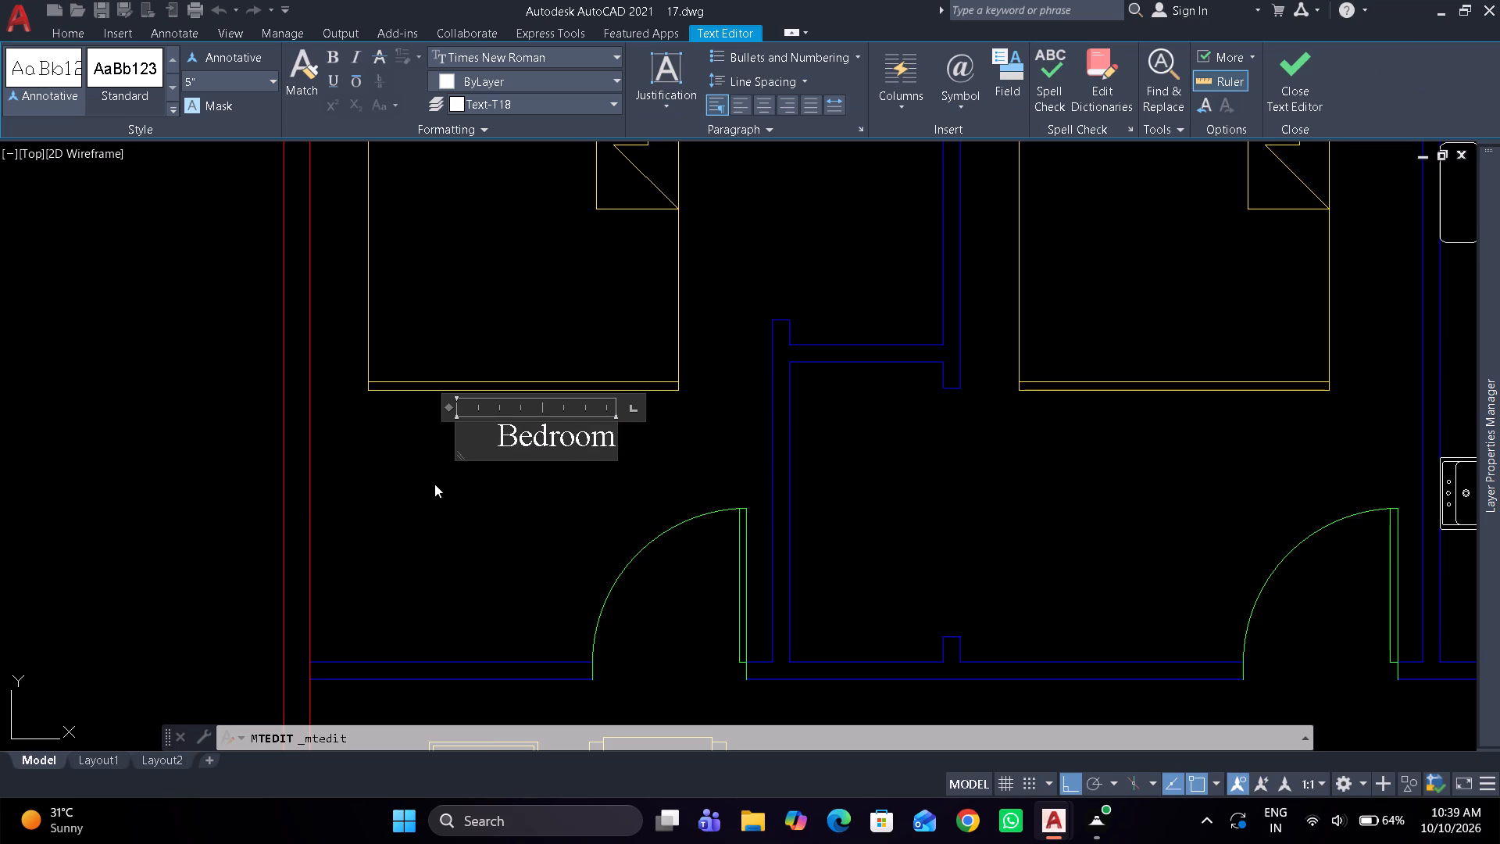
{"action": "key", "text": "space"}
{"action": "type", "text": "- 2"}
{"action": "key", "text": "Return"}
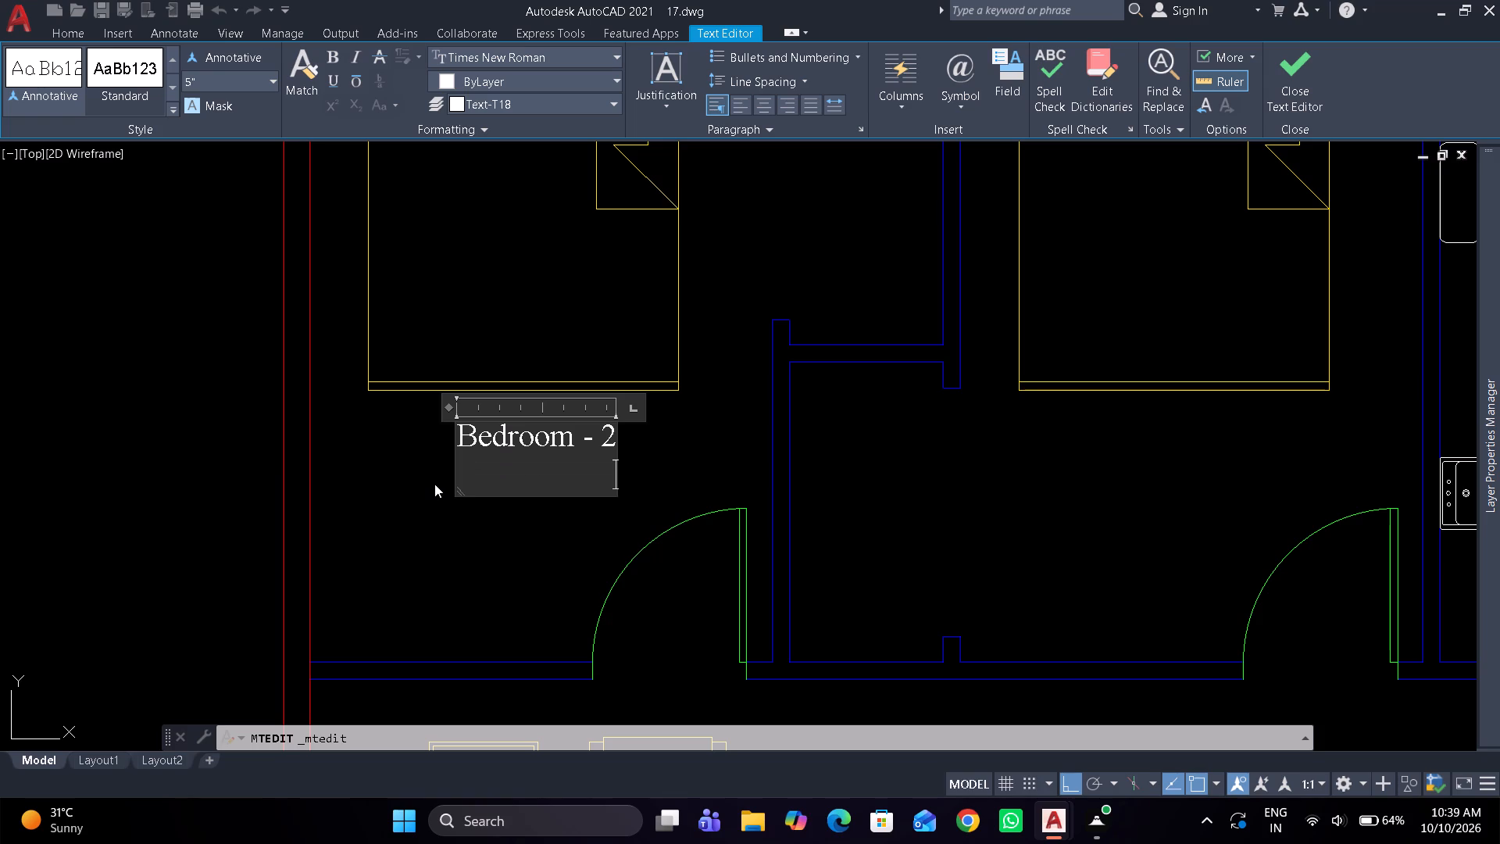
{"action": "key", "text": "ctrl+a"}
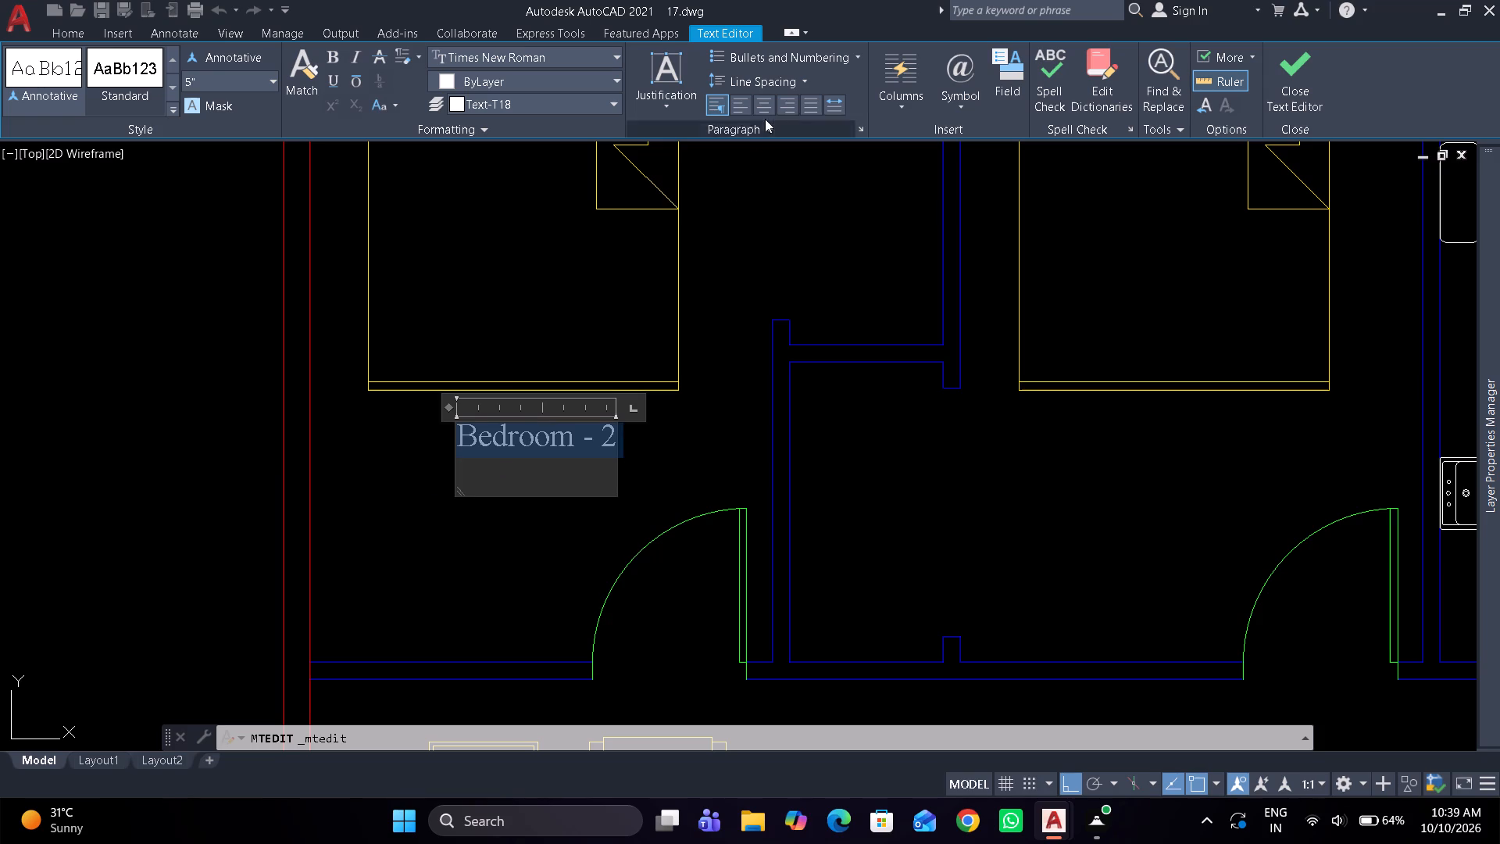
{"action": "left_click", "coordinate": [766, 110]}
{"action": "left_click", "coordinate": [511, 470]}
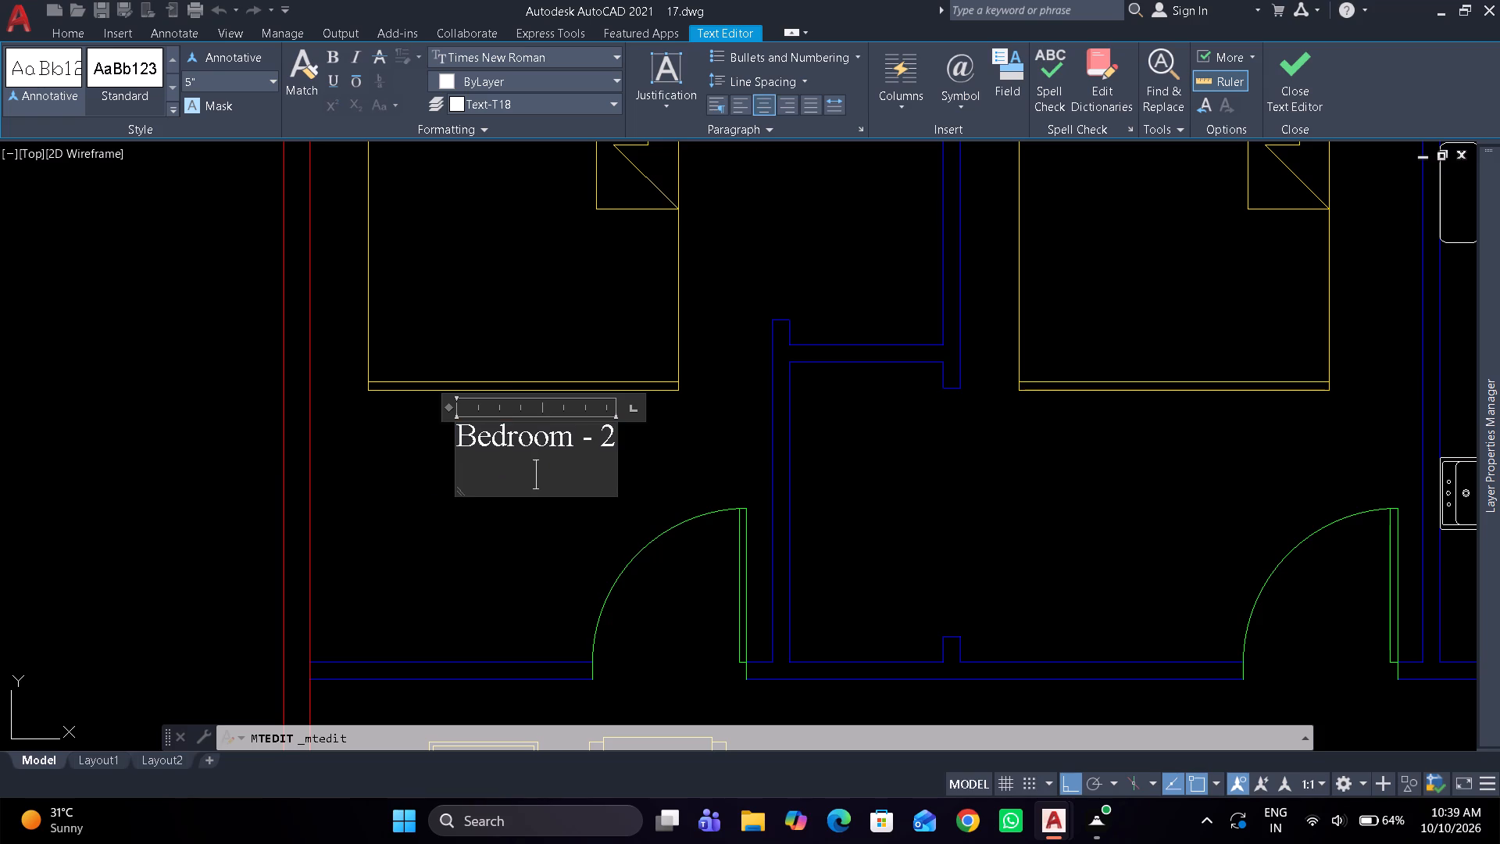
Add the room size 9'0" x 12'0" as the second line of the Bedroom - 2 label and finish editing.
{"action": "type", "text": "9'0\""}
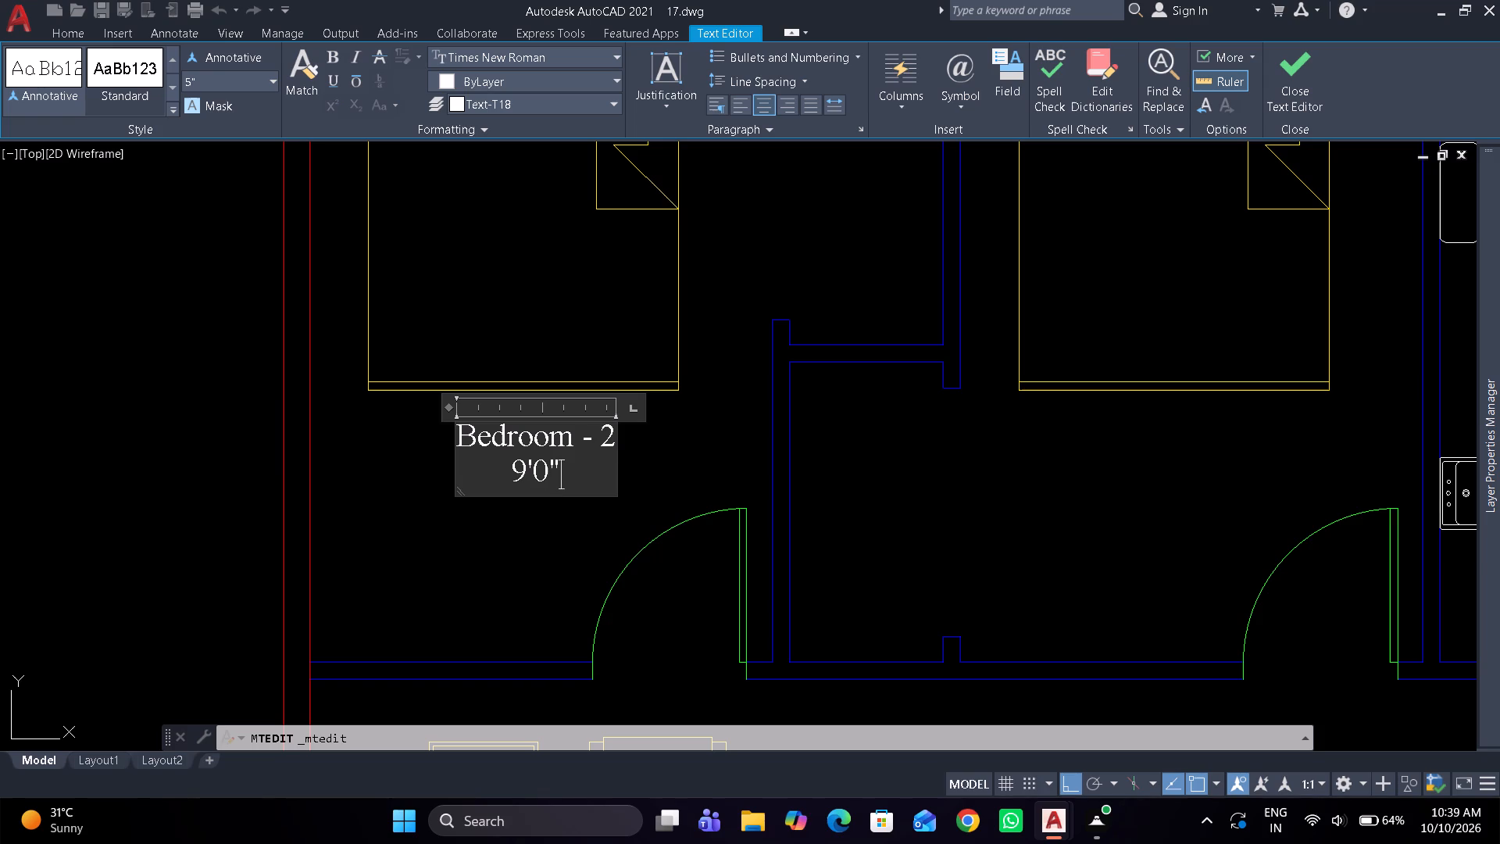
{"action": "key", "text": "space"}
{"action": "type", "text": "x"}
{"action": "key", "text": "space"}
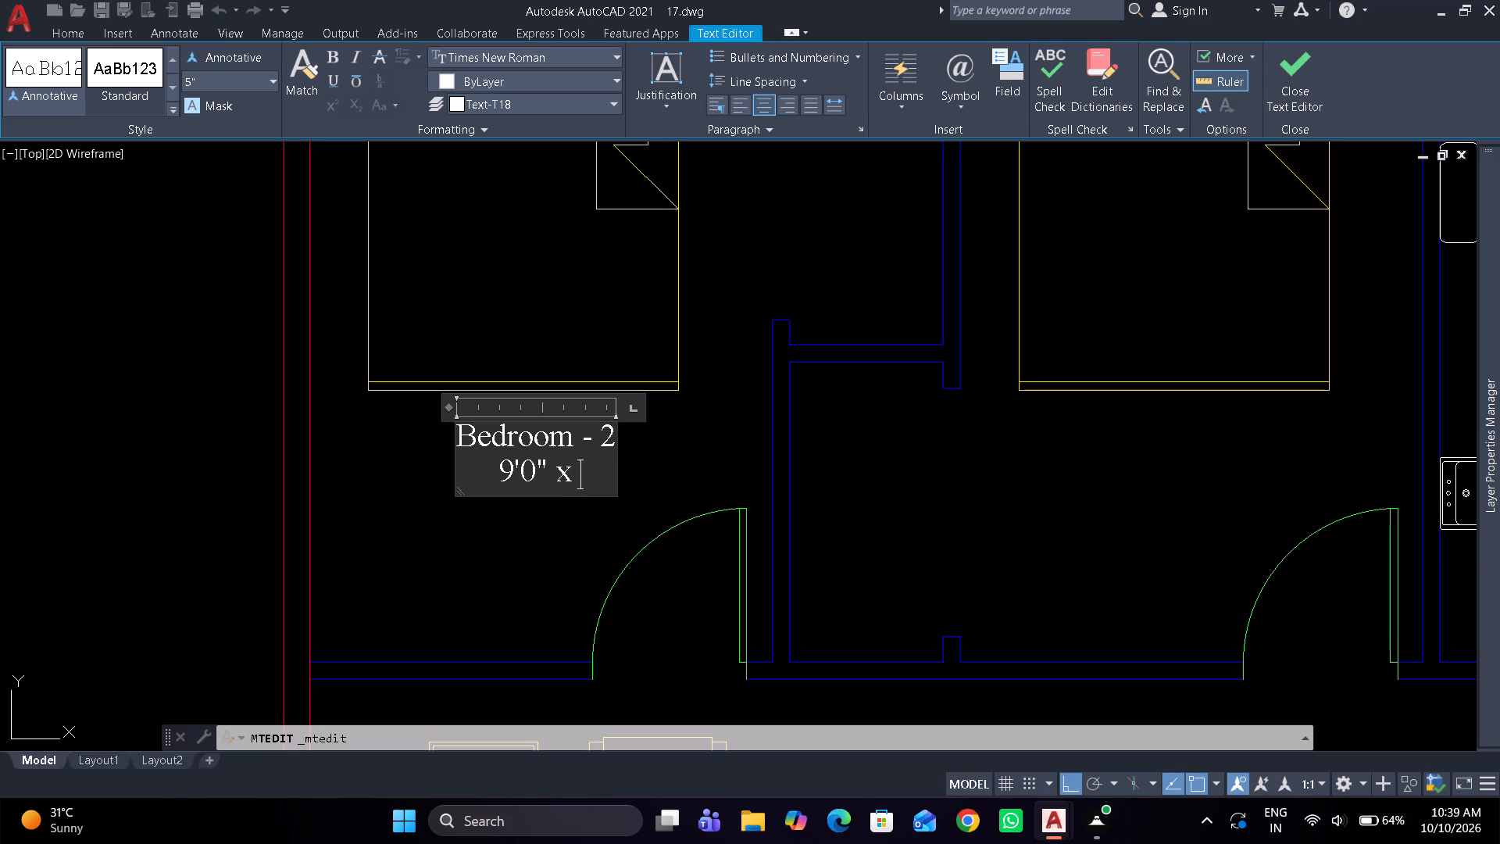
{"action": "type", "text": "12'0\""}
{"action": "right_click", "coordinate": [511, 470]}
{"action": "left_click", "coordinate": [495, 527]}
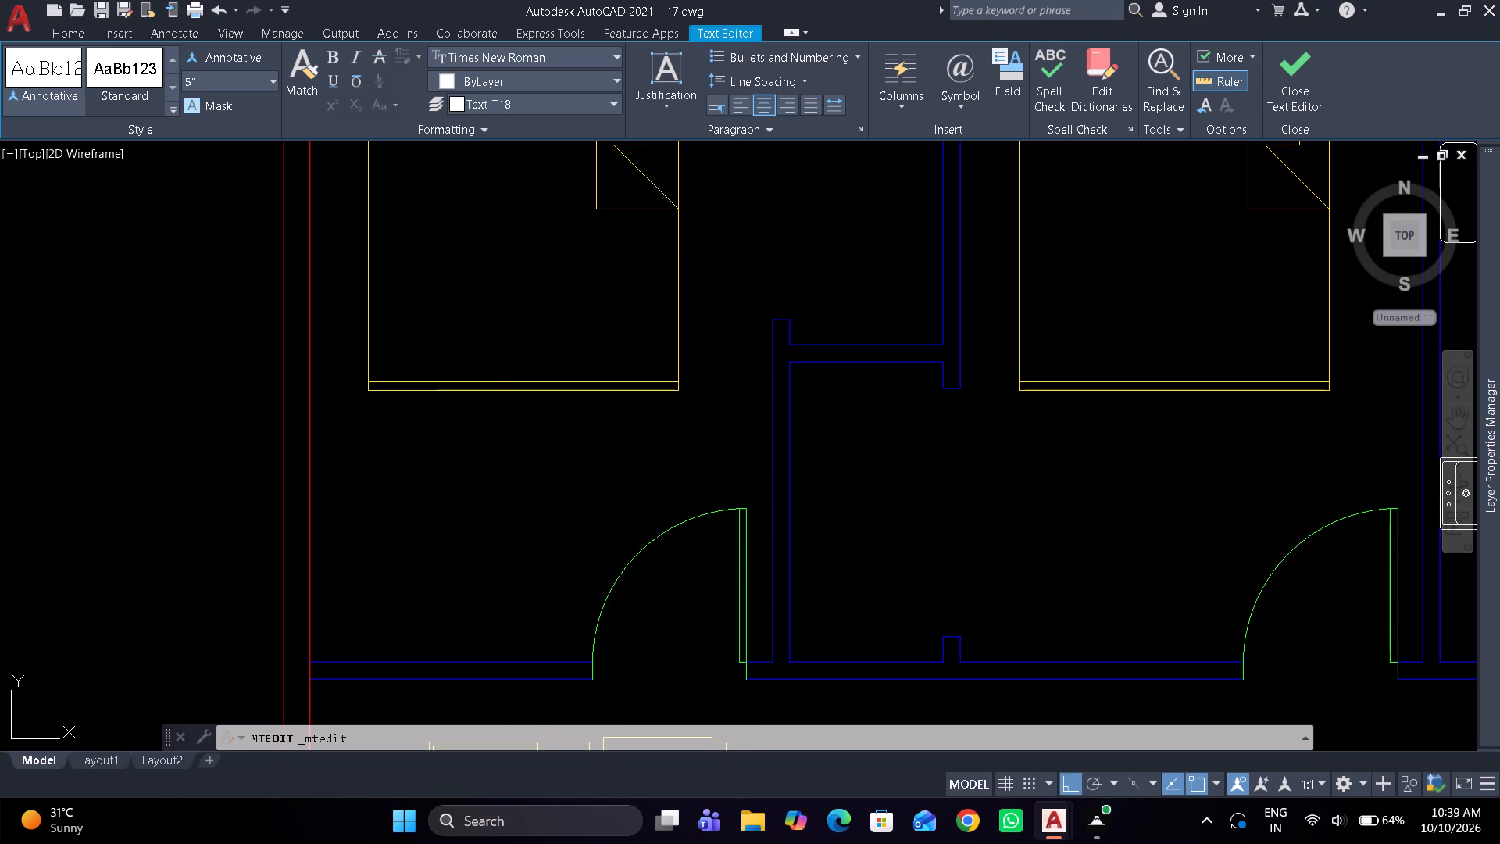
Copy the Bedroom - 2 label about 12'-11" east into the middle bedroom, below its bed.
{"action": "left_click", "coordinate": [490, 465]}
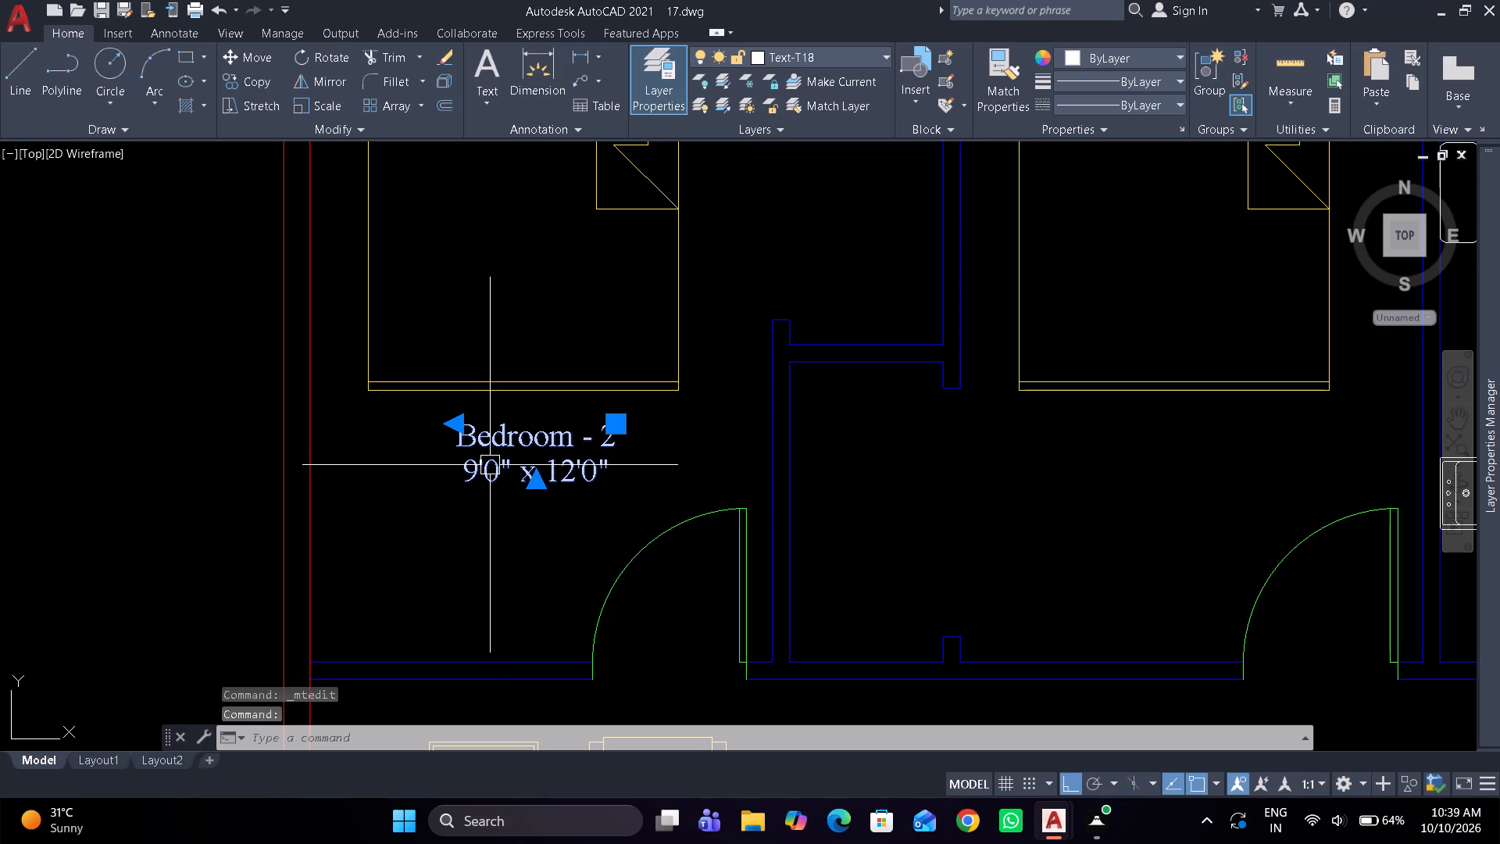
{"action": "type", "text": "co"}
{"action": "key", "text": "space"}
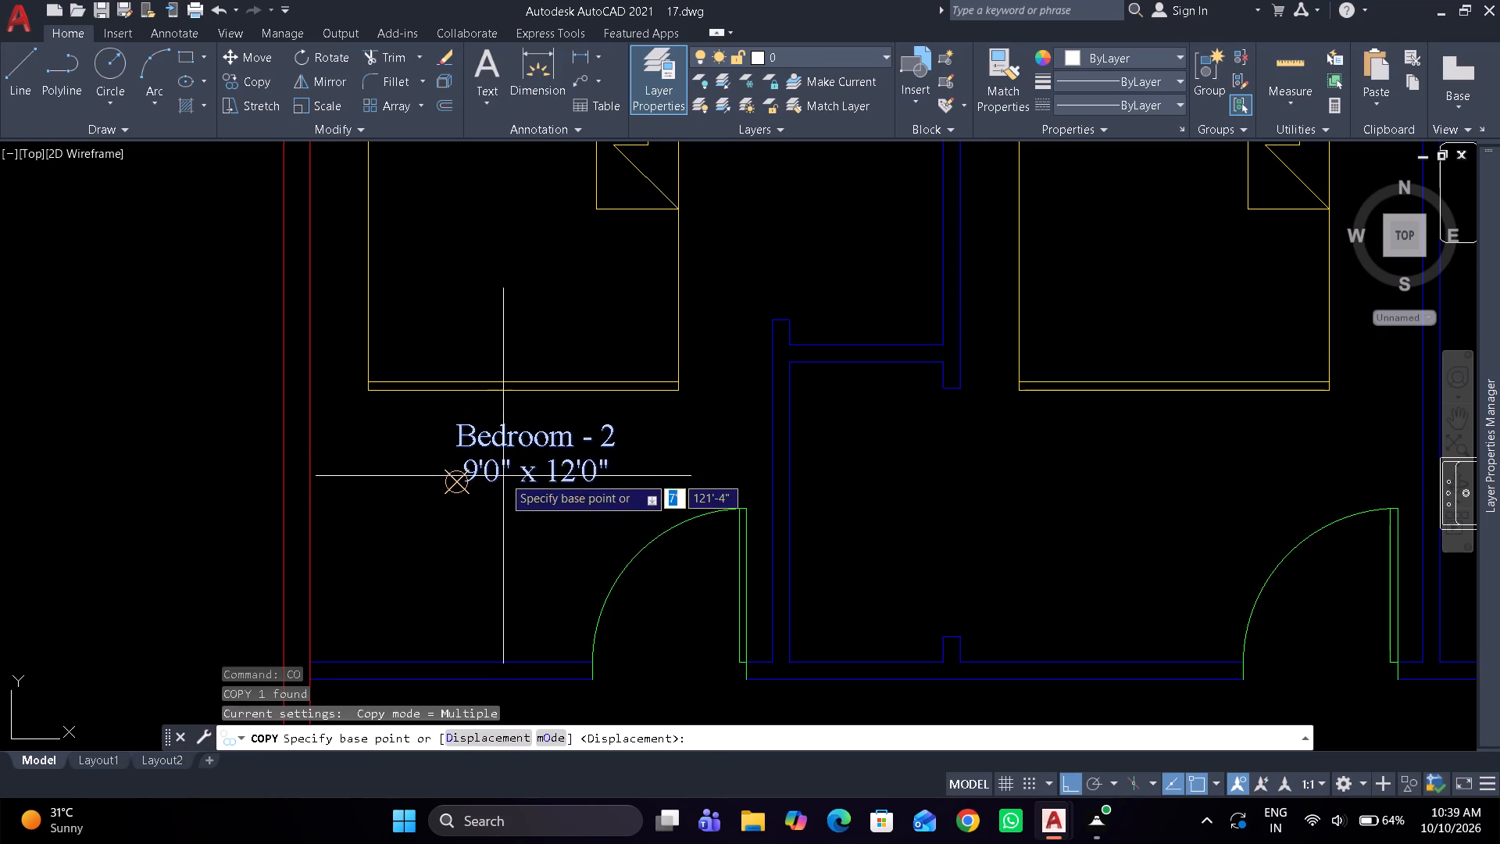
{"action": "left_click", "coordinate": [506, 477]}
{"action": "middle_click_drag", "start_coordinate": [1119, 498], "coordinate": [988, 499]}
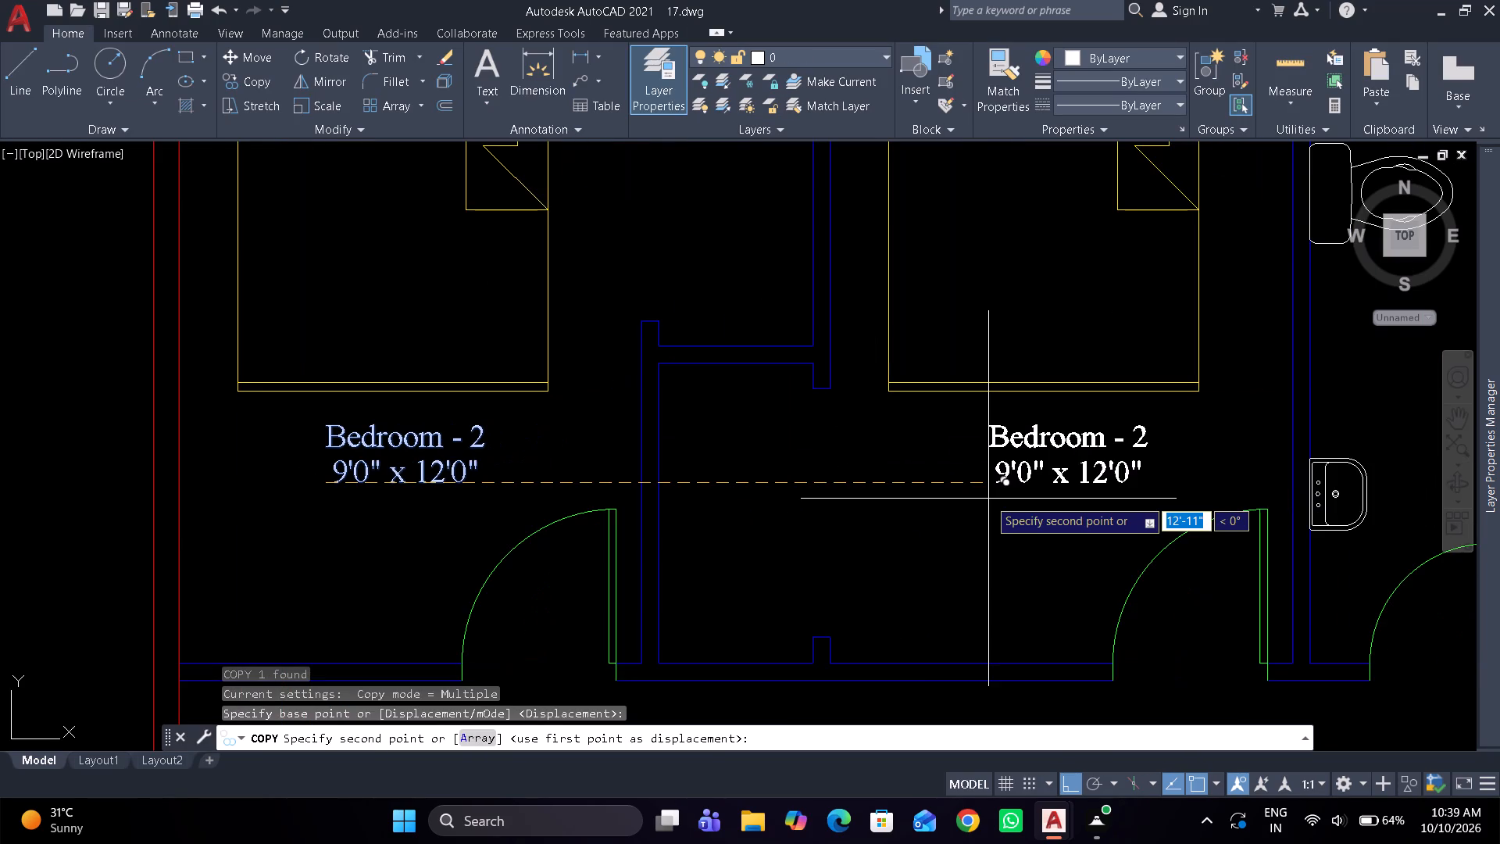
{"action": "left_click", "coordinate": [988, 499]}
{"action": "key", "text": "space"}
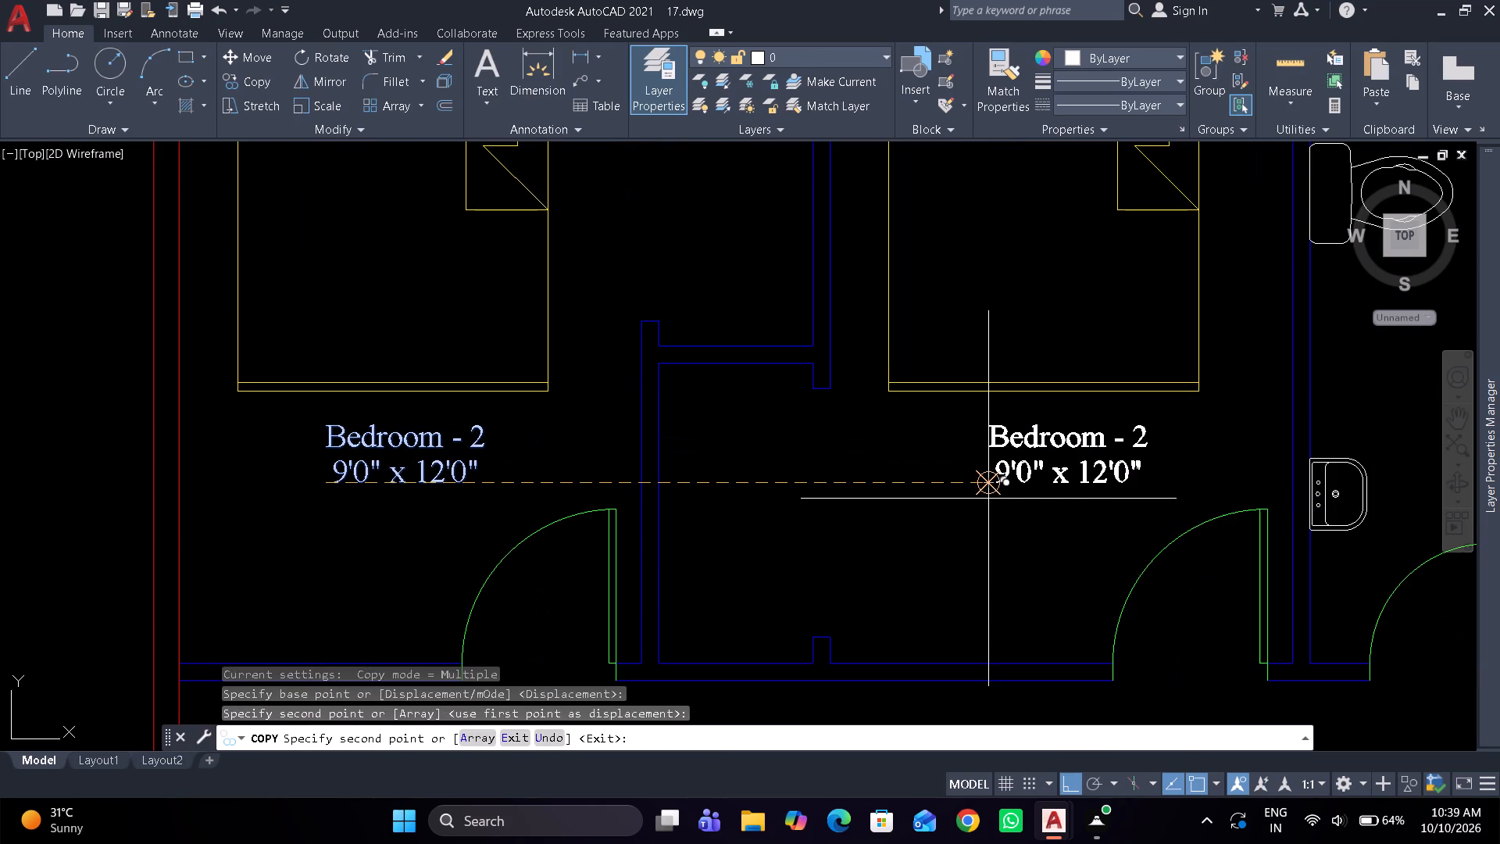
Change the copied label's room name in the middle bedroom to "Bedroom - 3".
{"action": "middle_click_drag", "start_coordinate": [1101, 463], "coordinate": [948, 470]}
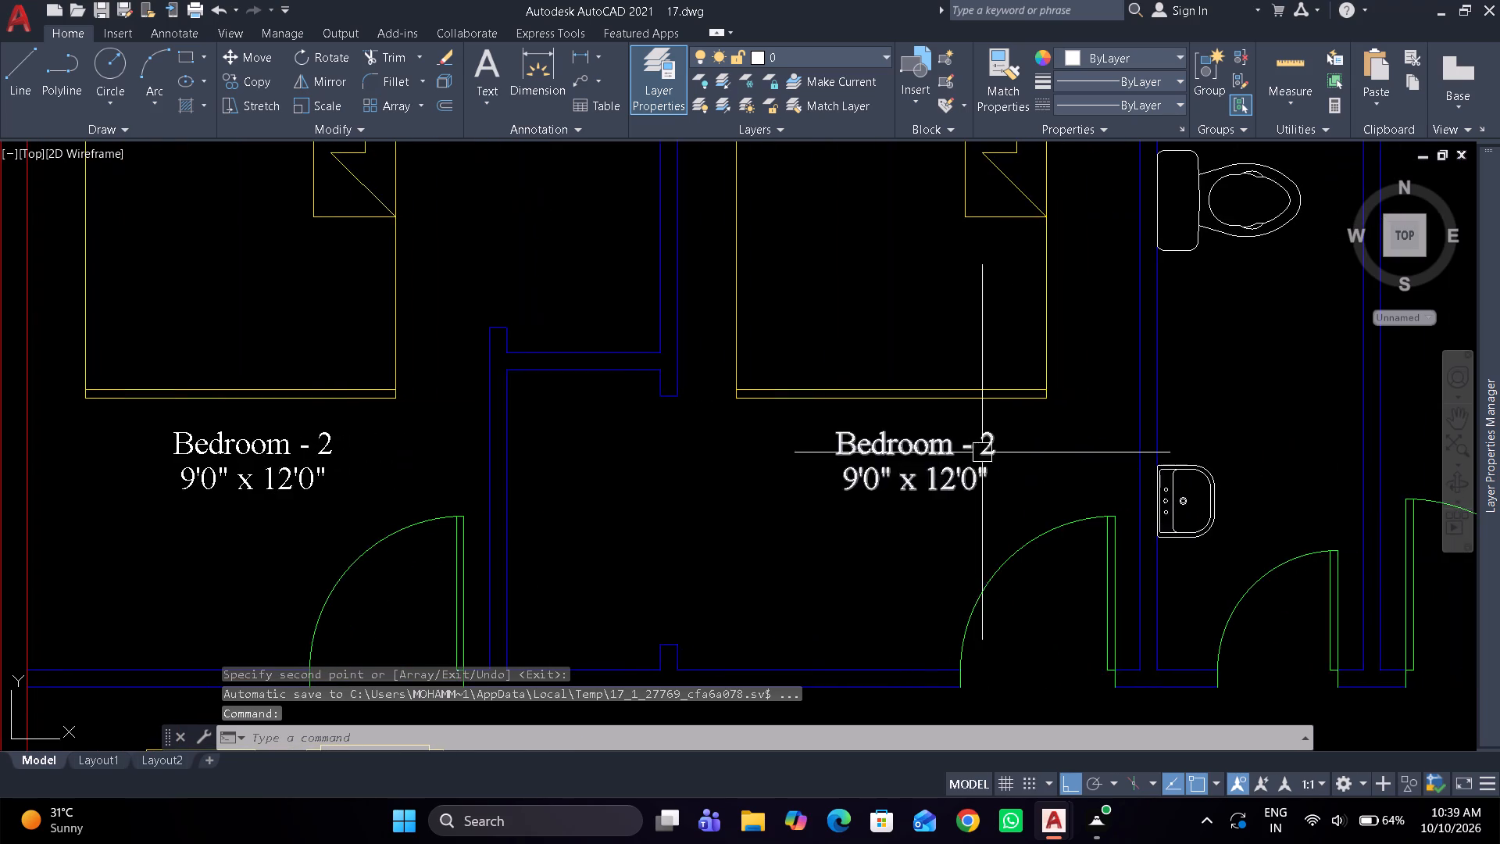
{"action": "scroll", "coordinate": [995, 443], "scroll_direction": "up", "scroll_amount": 1}
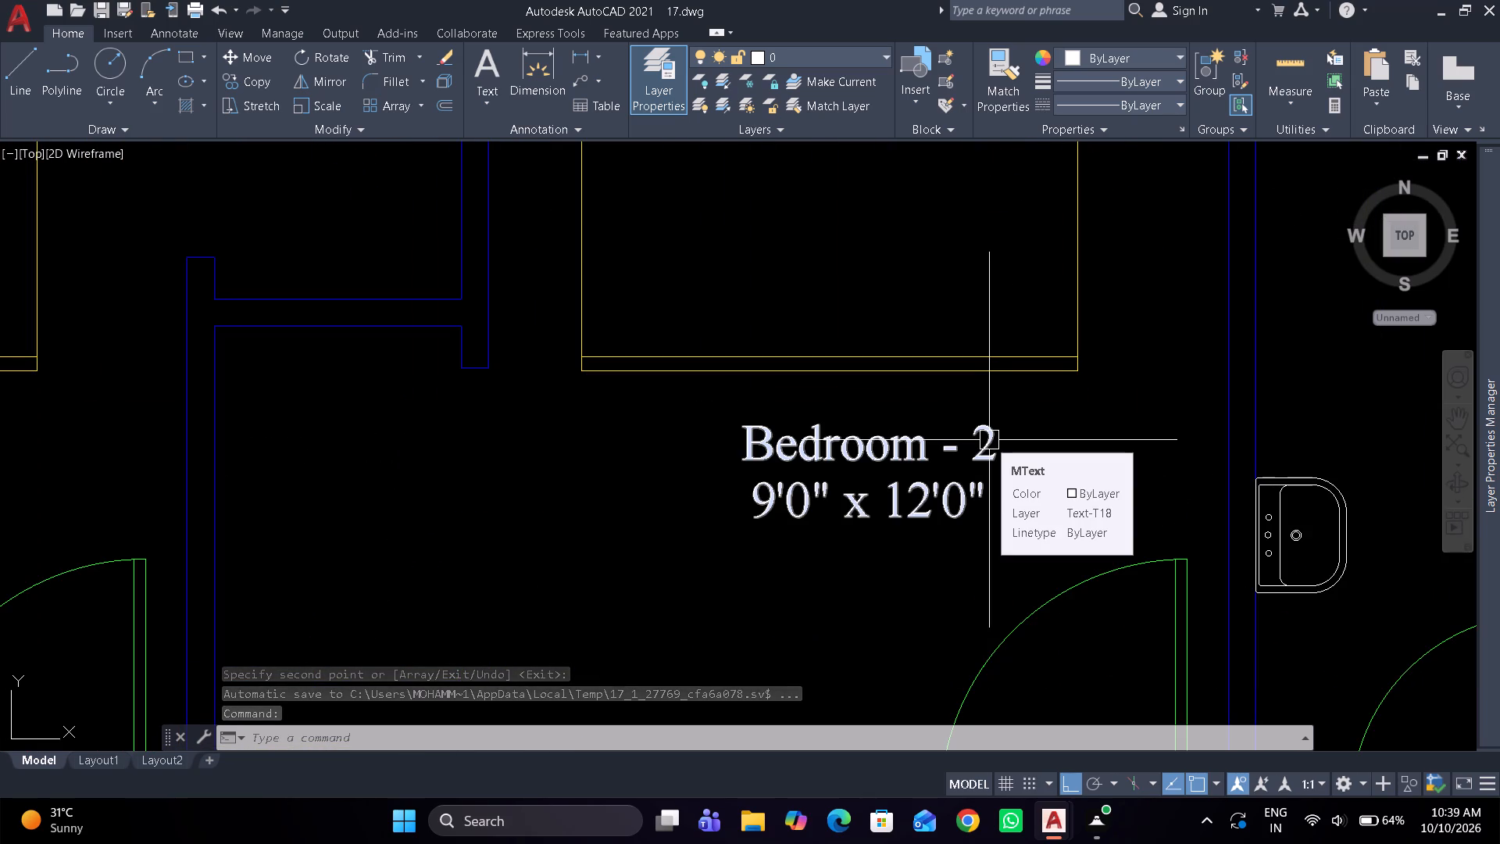
{"action": "double_click", "coordinate": [989, 440]}
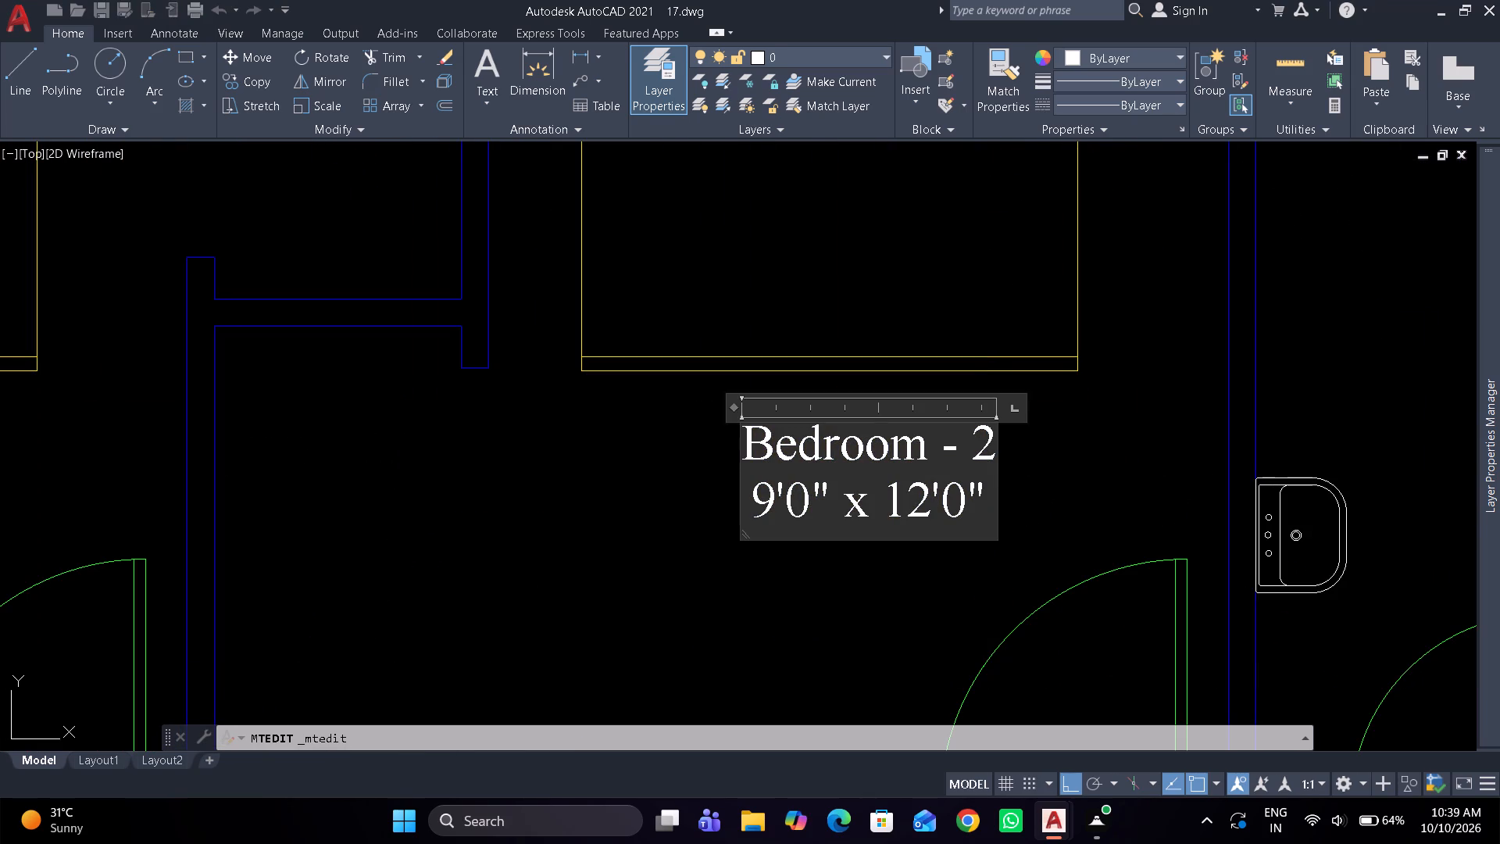
{"action": "left_click", "coordinate": [990, 455]}
{"action": "key", "text": "BackSpace"}
{"action": "key", "text": "3"}
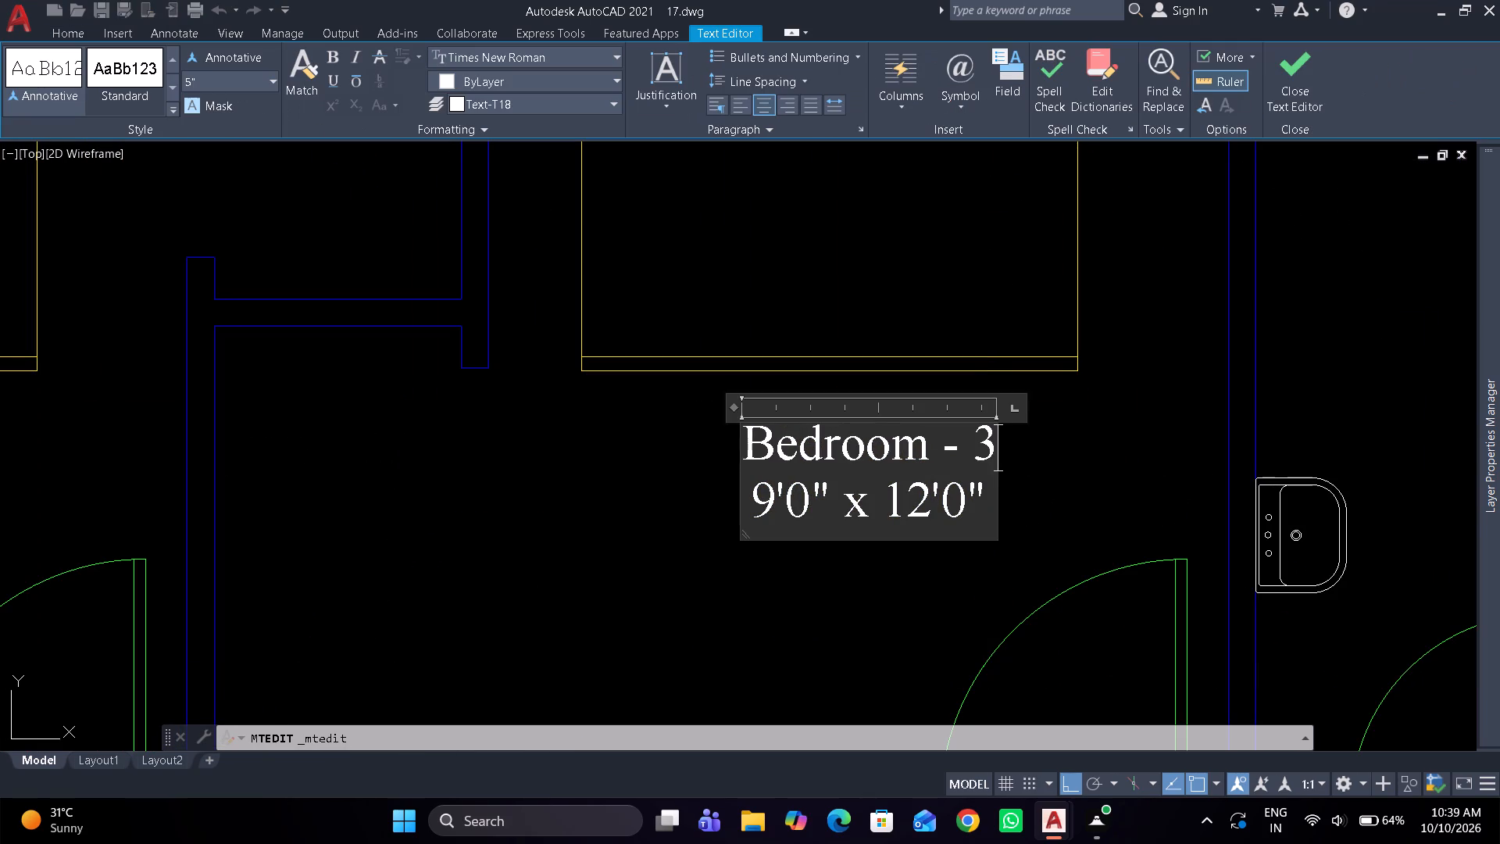
{"action": "left_click", "coordinate": [890, 587]}
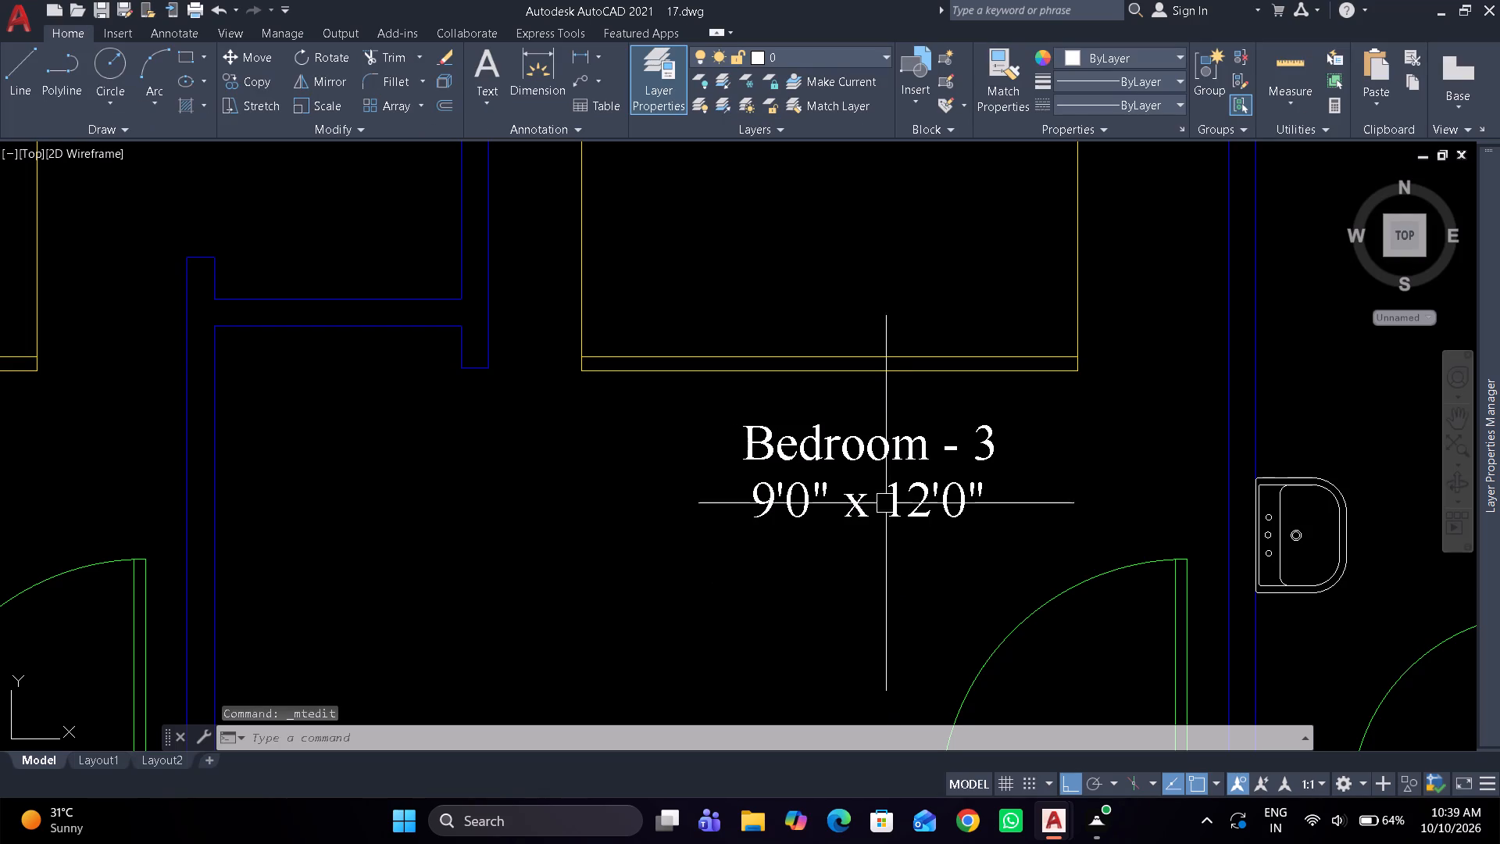
Copy the Bedroom - 3 label about 16' east into the north-east bedroom, at the foot of the bed.
{"action": "left_click", "coordinate": [891, 481]}
{"action": "key", "text": "c"}
{"action": "key", "text": "o"}
{"action": "key", "text": "space"}
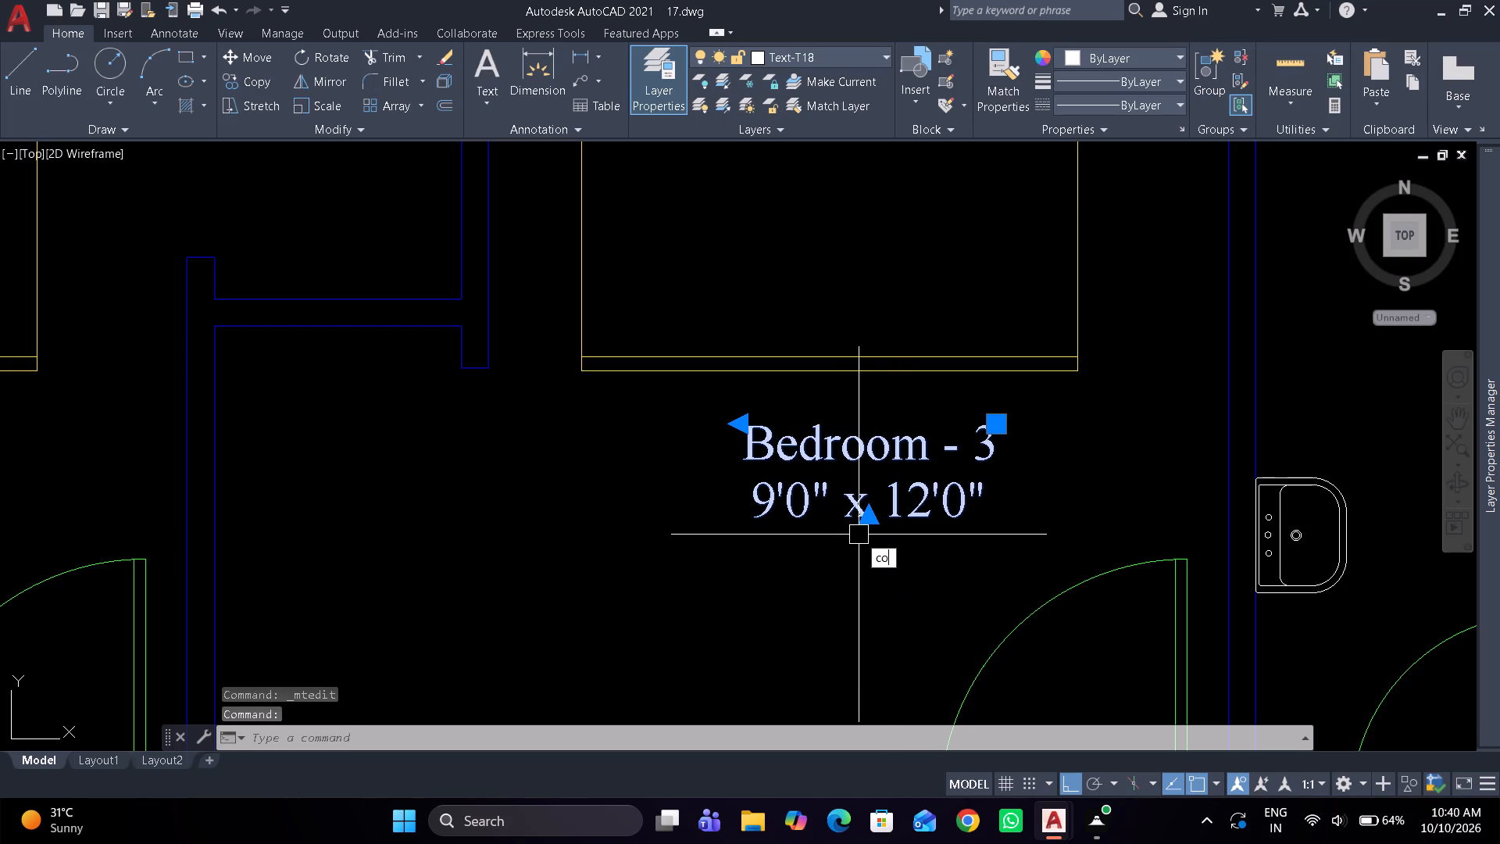
{"action": "left_click", "coordinate": [820, 566]}
{"action": "scroll", "coordinate": [825, 565], "scroll_direction": "down", "scroll_amount": 2}
{"action": "middle_click_drag", "start_coordinate": [826, 565], "coordinate": [650, 576]}
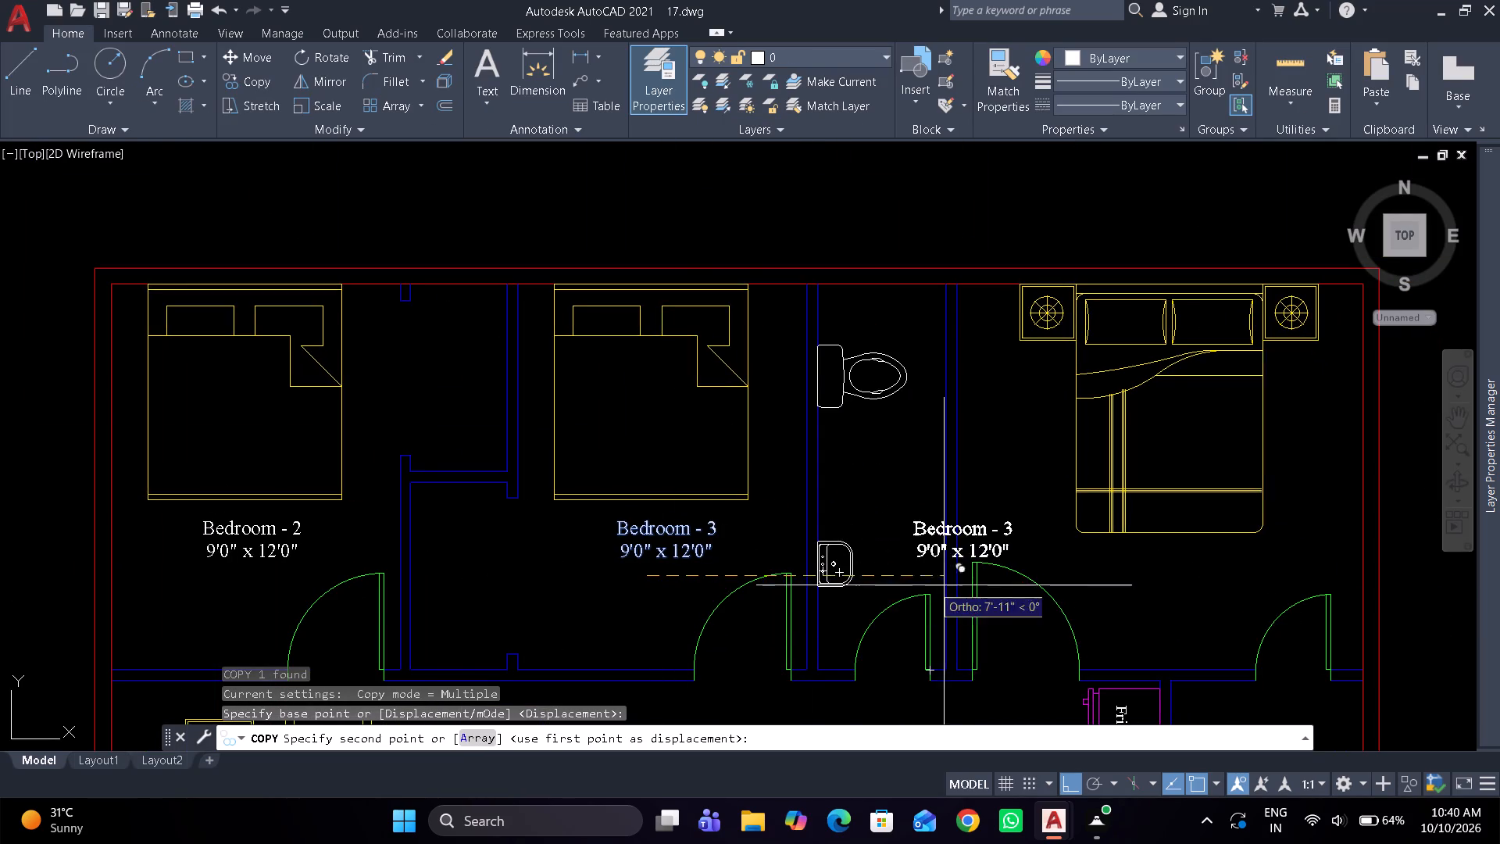
{"action": "scroll", "coordinate": [1148, 603], "scroll_direction": "up", "scroll_amount": 2}
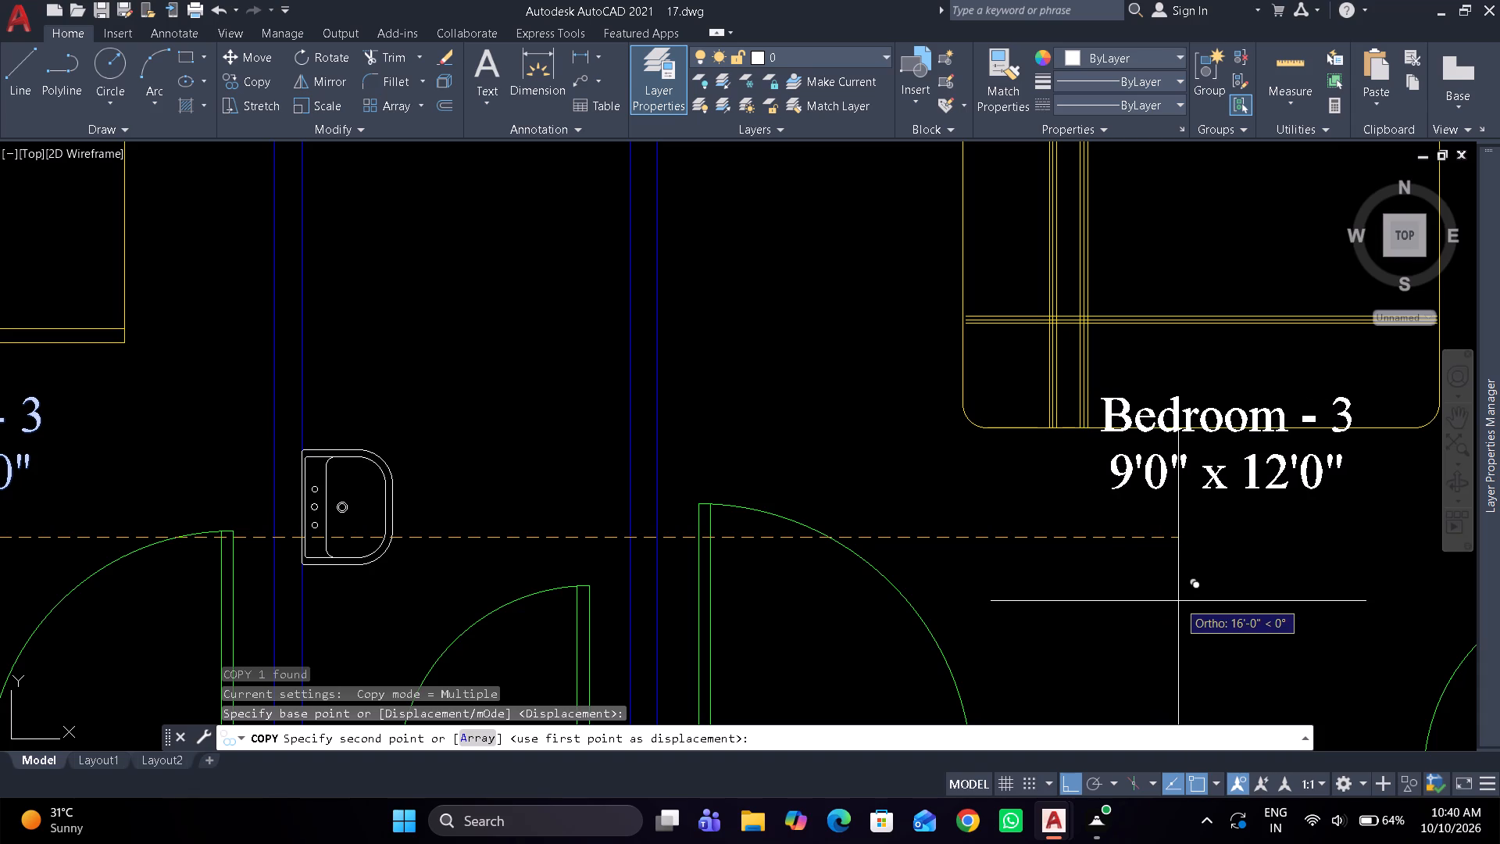
{"action": "left_click", "coordinate": [1187, 601]}
{"action": "key", "text": "space"}
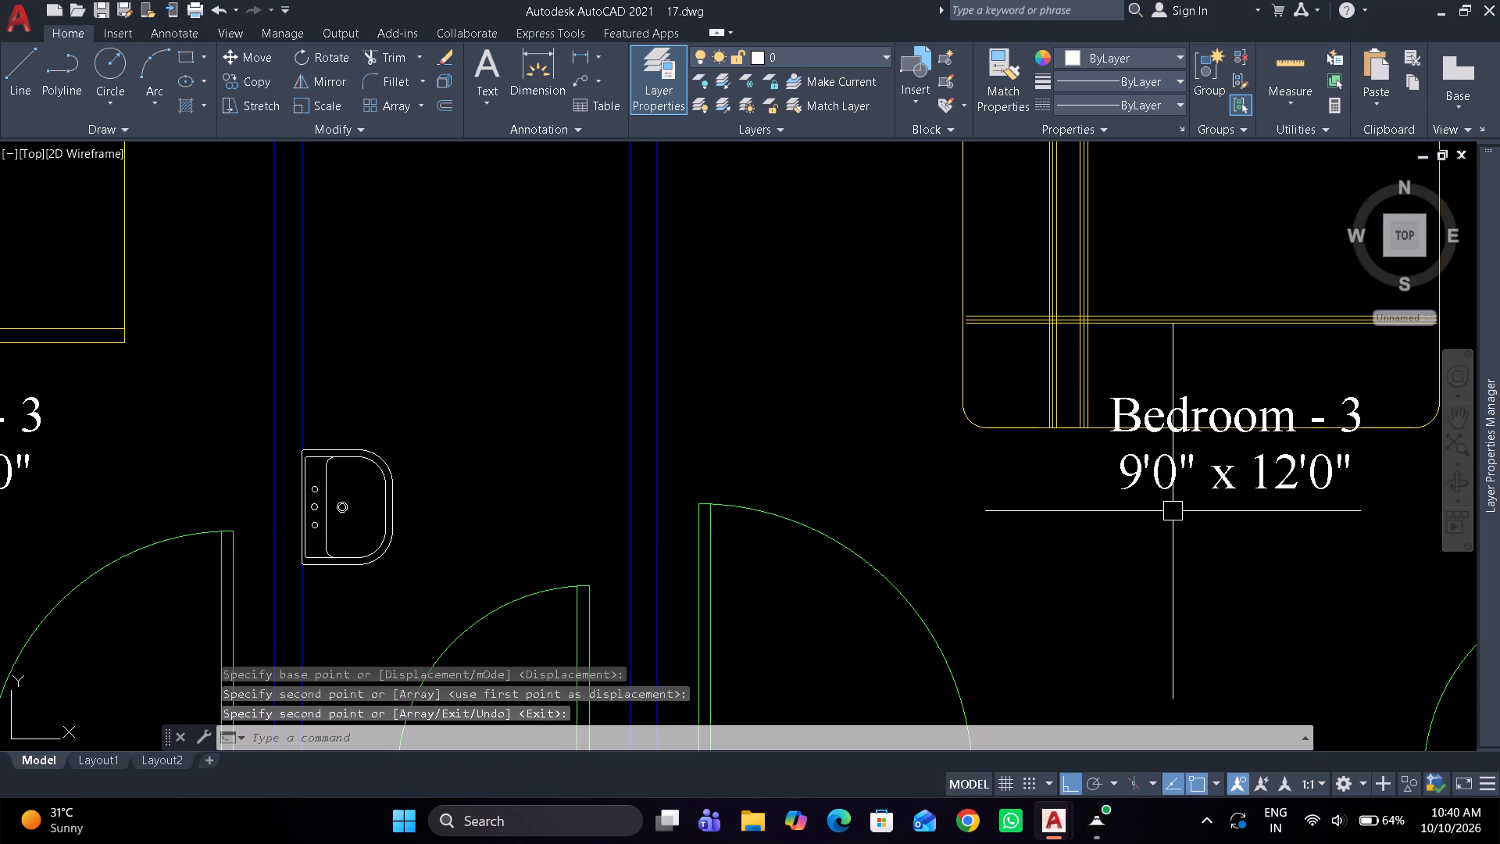
Nudge the north-east bedroom's label south until it sits clear below the bed.
{"action": "left_click", "coordinate": [1168, 485]}
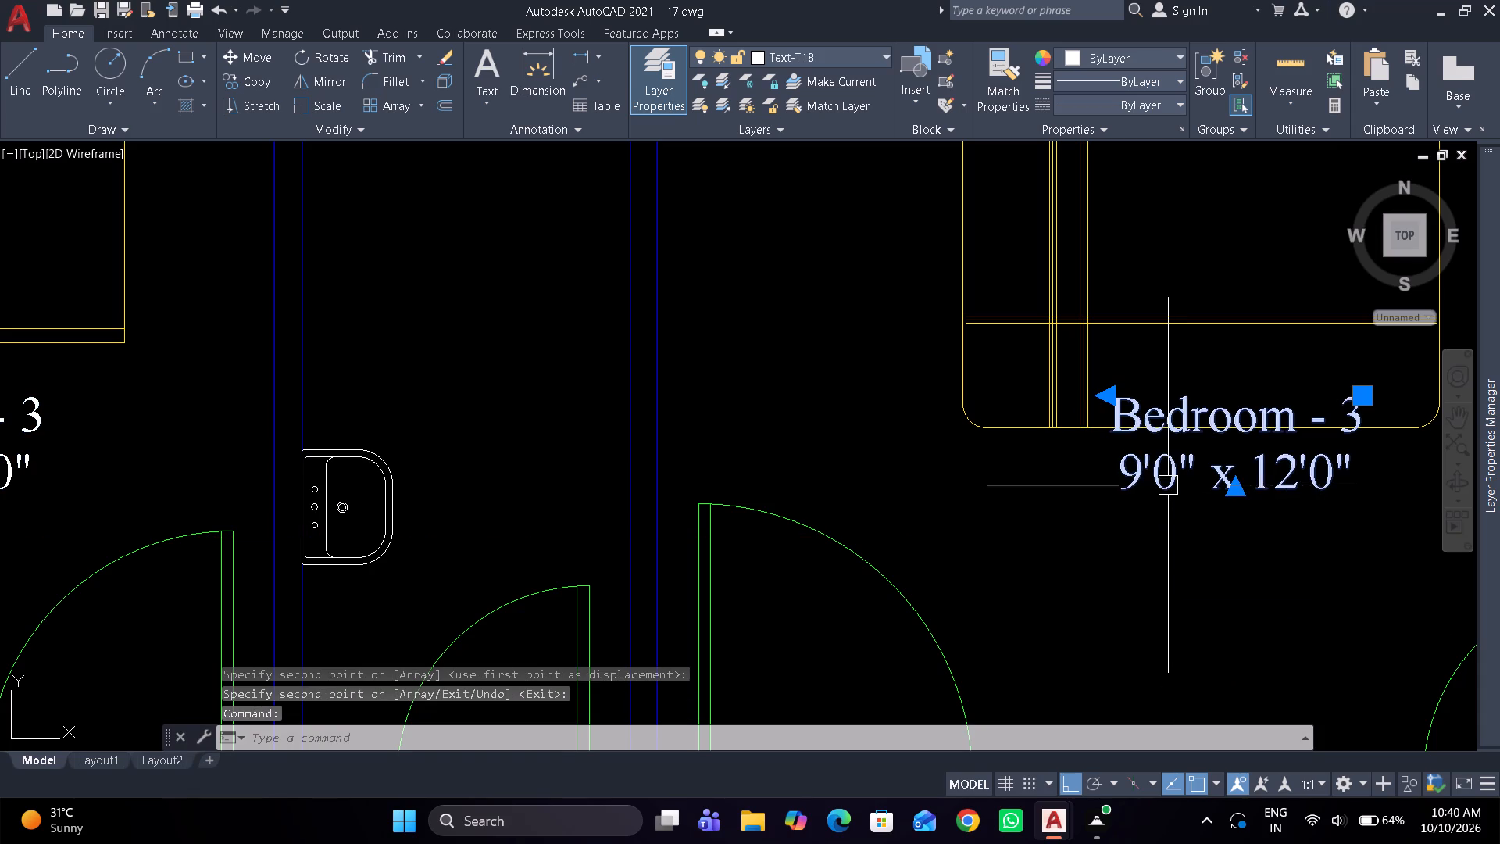
{"action": "key", "text": "ctrl+Down"}
{"action": "key", "text": "ctrl+Down"}
{"action": "key", "text": "ctrl+Down"}
{"action": "key", "text": "ctrl+Down"}
{"action": "key", "text": "ctrl+Down"}
{"action": "key", "text": "ctrl+Down"}
{"action": "key", "text": "ctrl+Down"}
{"action": "key", "text": "ctrl+Down"}
{"action": "key", "text": "ctrl+Down"}
{"action": "key", "text": "ctrl+Down"}
{"action": "key", "text": "ctrl+Down"}
{"action": "key", "text": "ctrl+Down"}
{"action": "key", "text": "ctrl+Down"}
{"action": "key", "text": "ctrl+Down"}
{"action": "key", "text": "ctrl+Down"}
{"action": "key", "text": "ctrl+Down"}
{"action": "key", "text": "ctrl+Down"}
{"action": "key", "text": "ctrl+Down"}
{"action": "key", "text": "ctrl+Down"}
{"action": "key", "text": "ctrl+Down"}
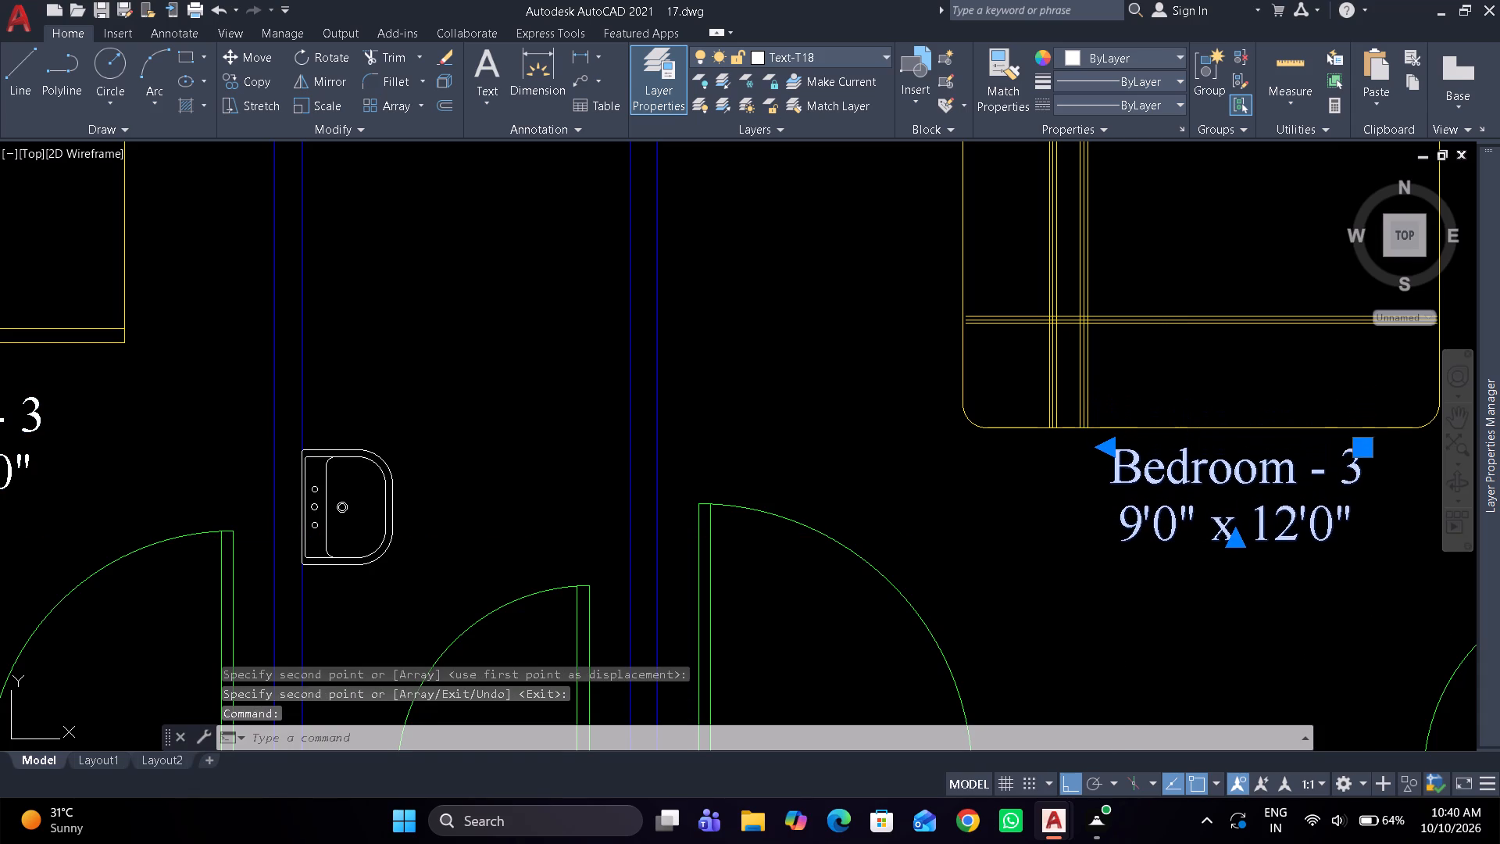
Change the north-east bedroom's label to "Master Bedroom" over 12'8" x 12'0", widening the text box so the name fits one line.
{"action": "double_click", "coordinate": [1170, 499]}
{"action": "key", "text": "ctrl+a"}
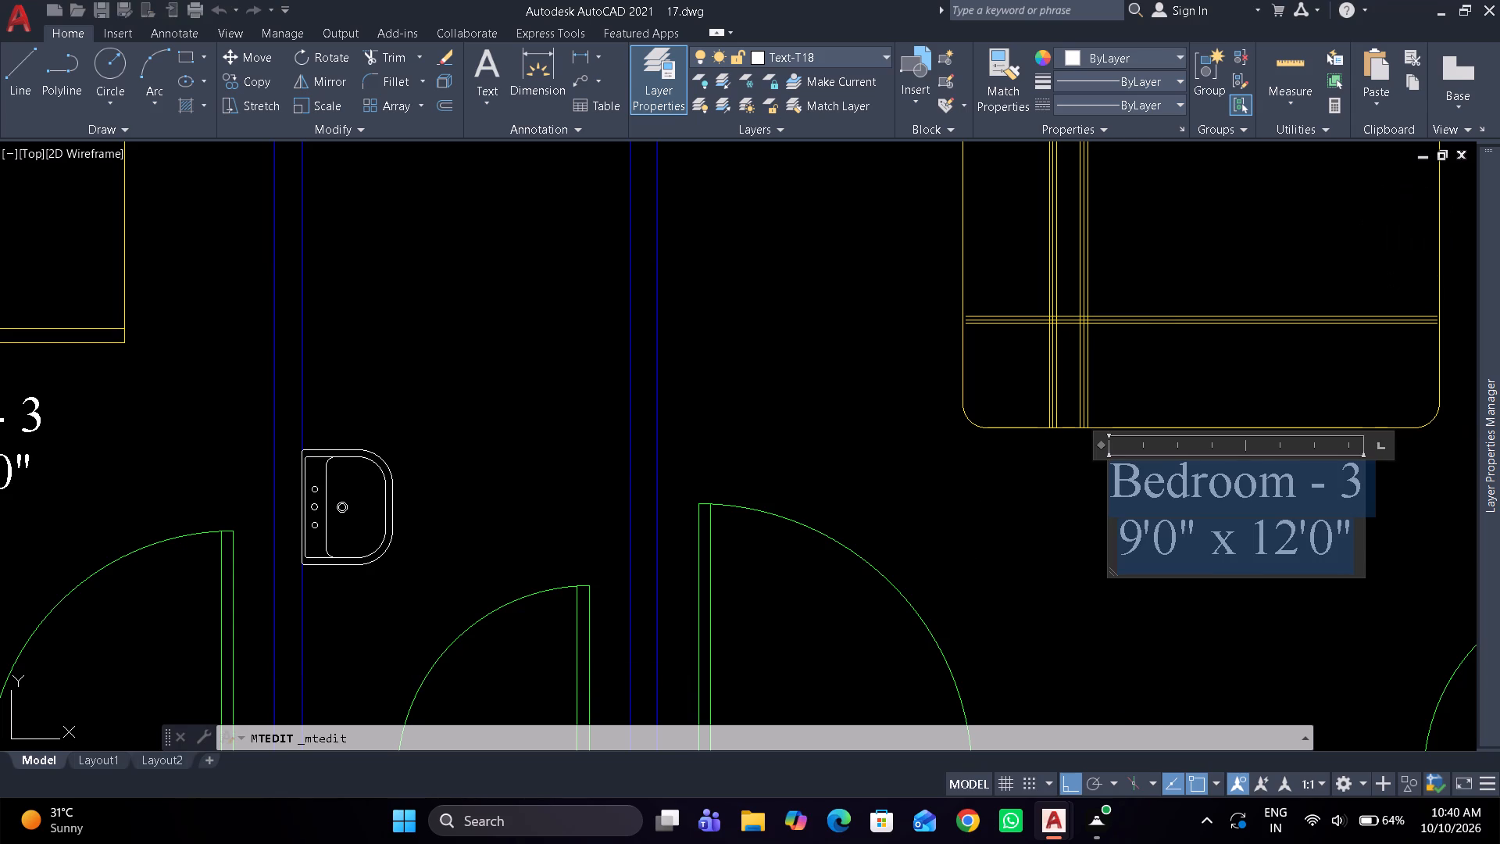
{"action": "type", "text": "Mast"}
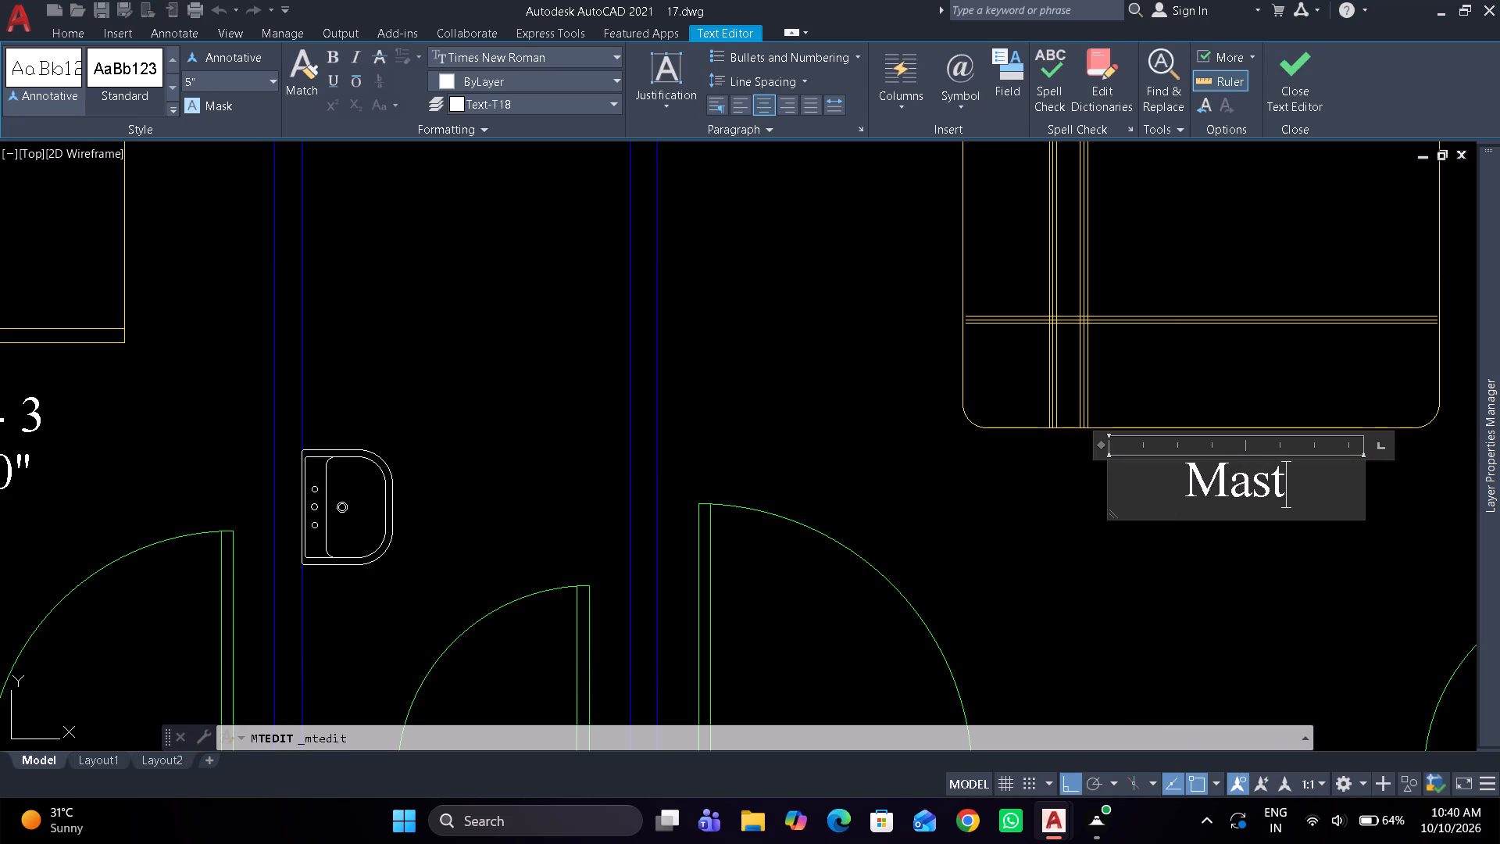
{"action": "type", "text": "er"}
{"action": "key", "text": "space"}
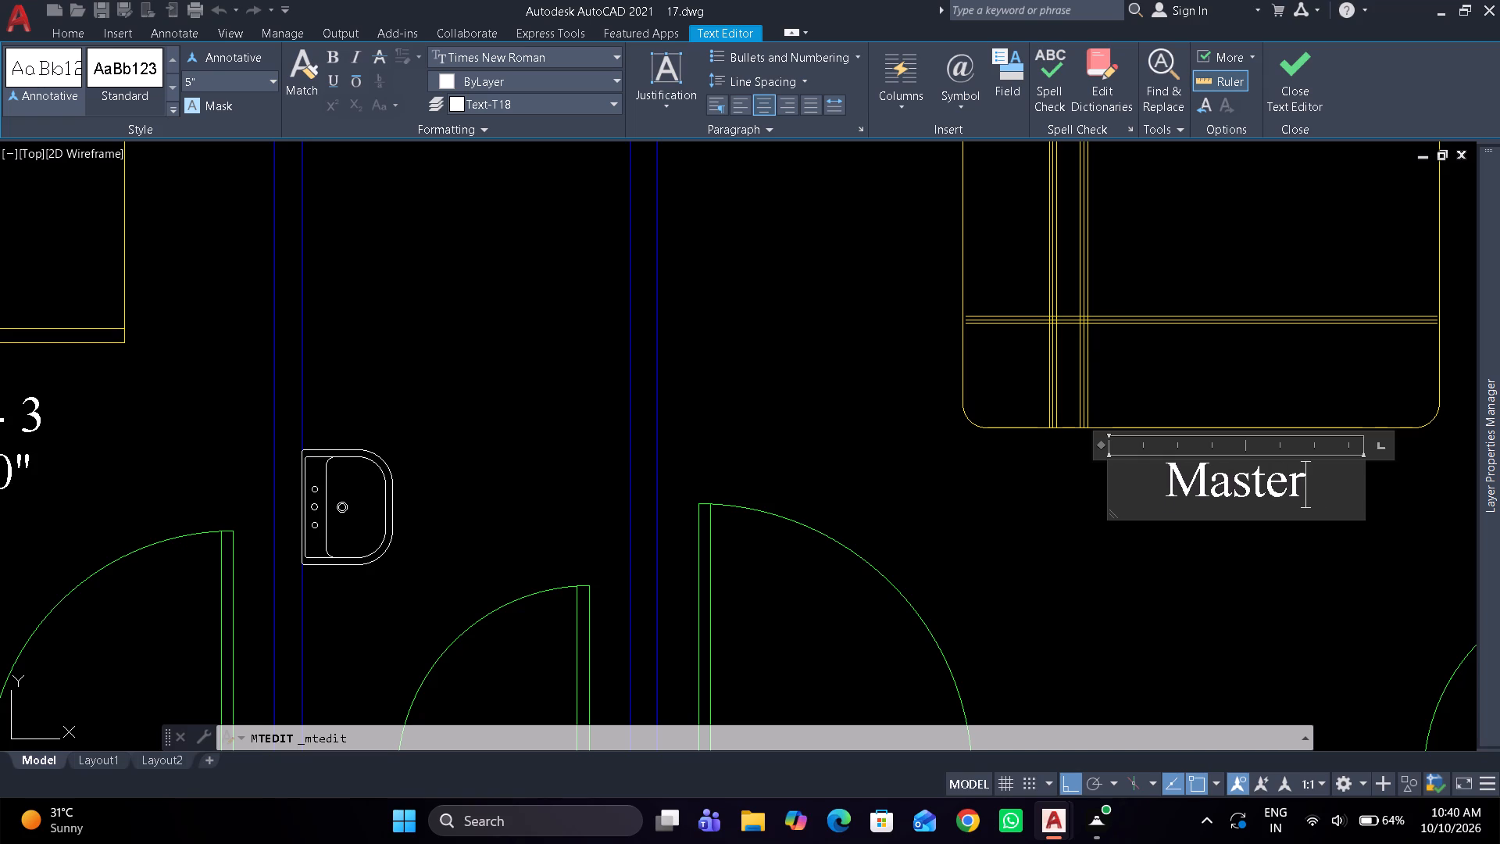
{"action": "type", "text": "Bed"}
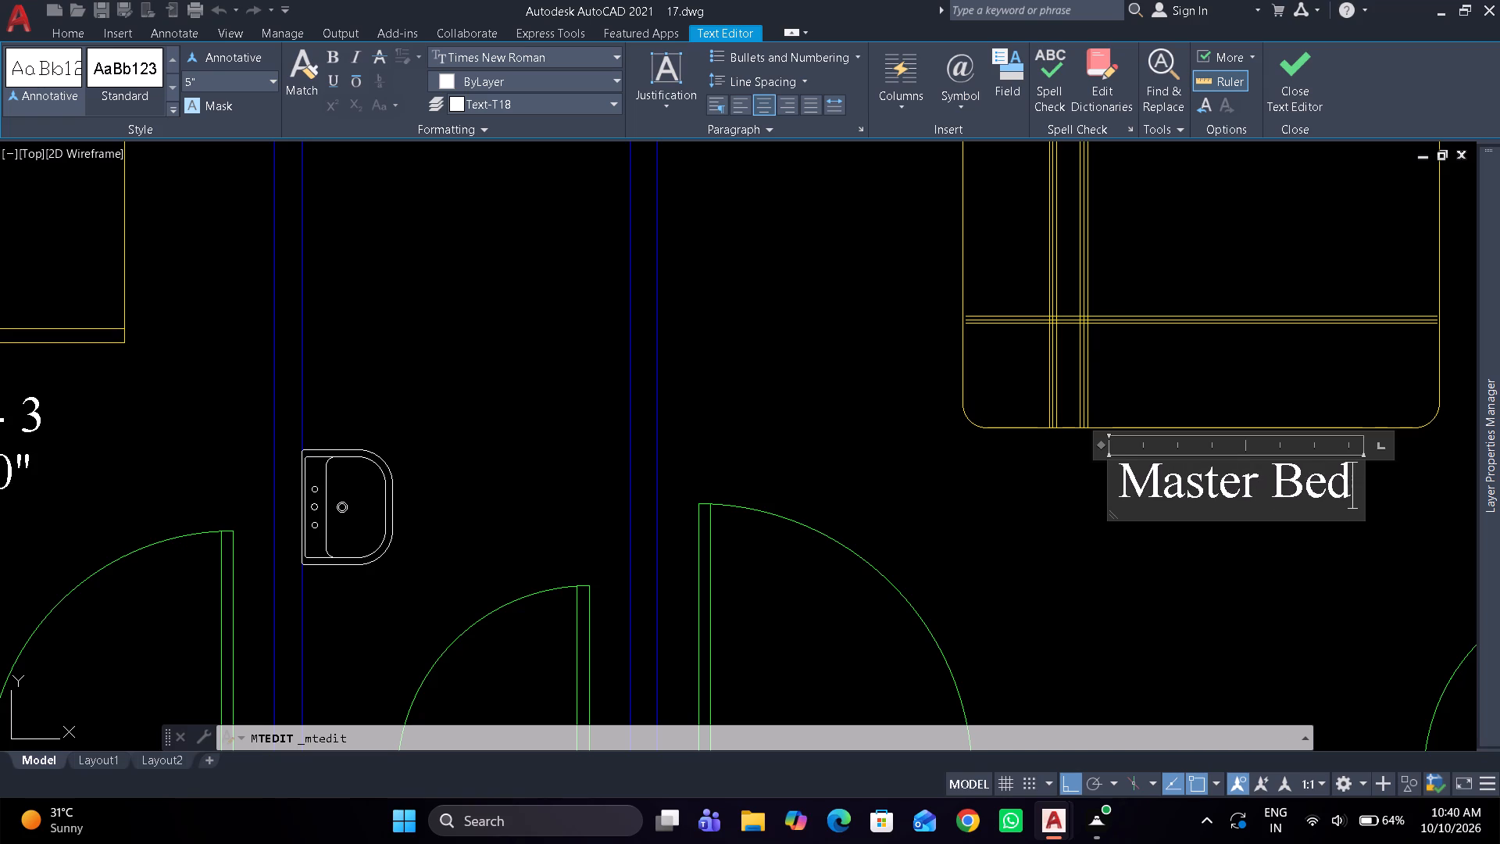
{"action": "type", "text": "rooo"}
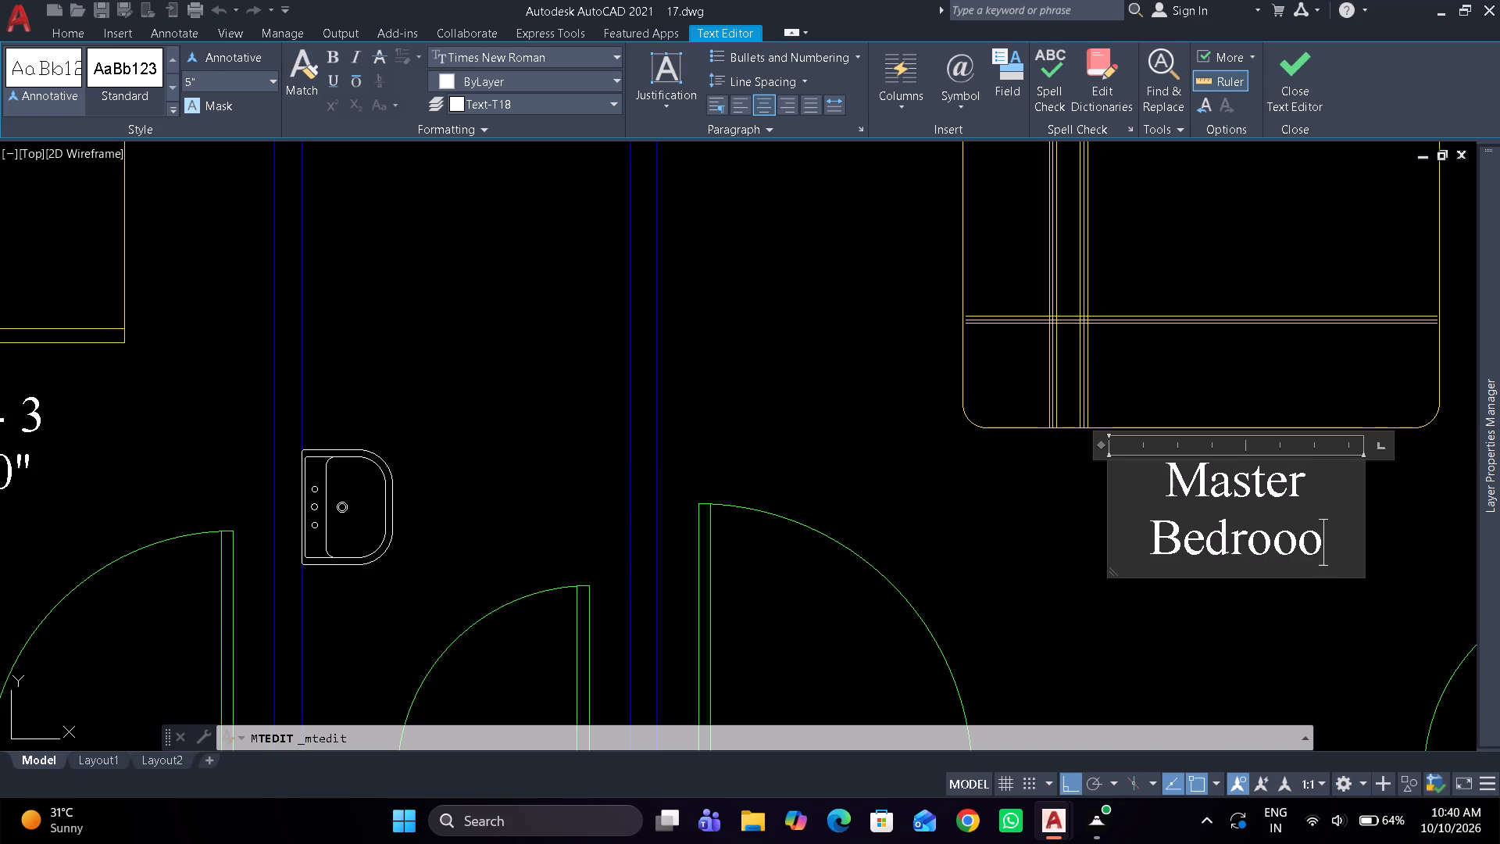
{"action": "key", "text": "BackSpace"}
{"action": "key", "text": "m"}
{"action": "key", "text": "Return"}
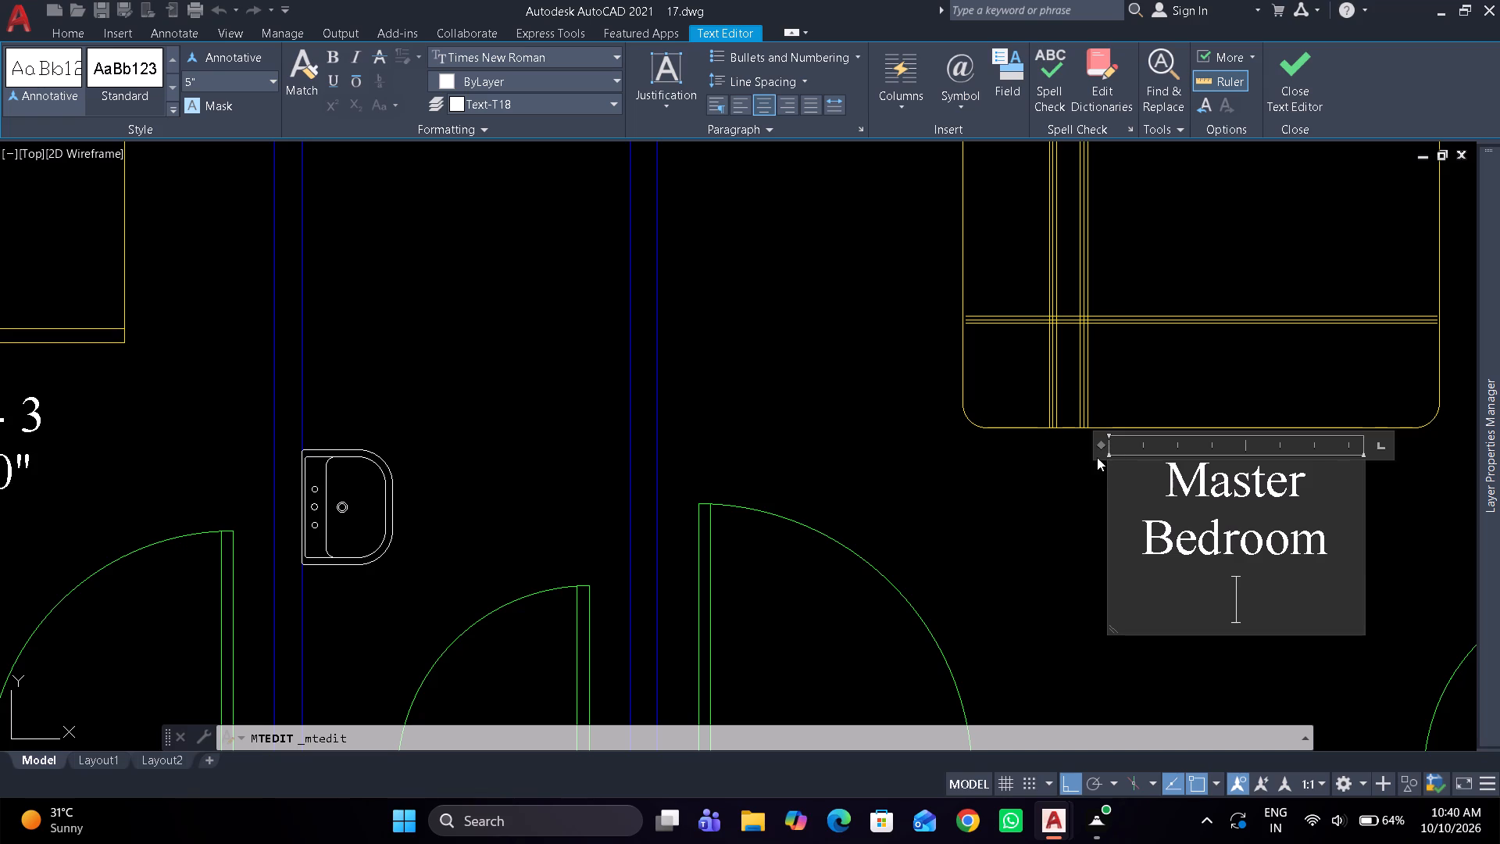
{"action": "left_click_drag", "start_coordinate": [1097, 445], "coordinate": [902, 460]}
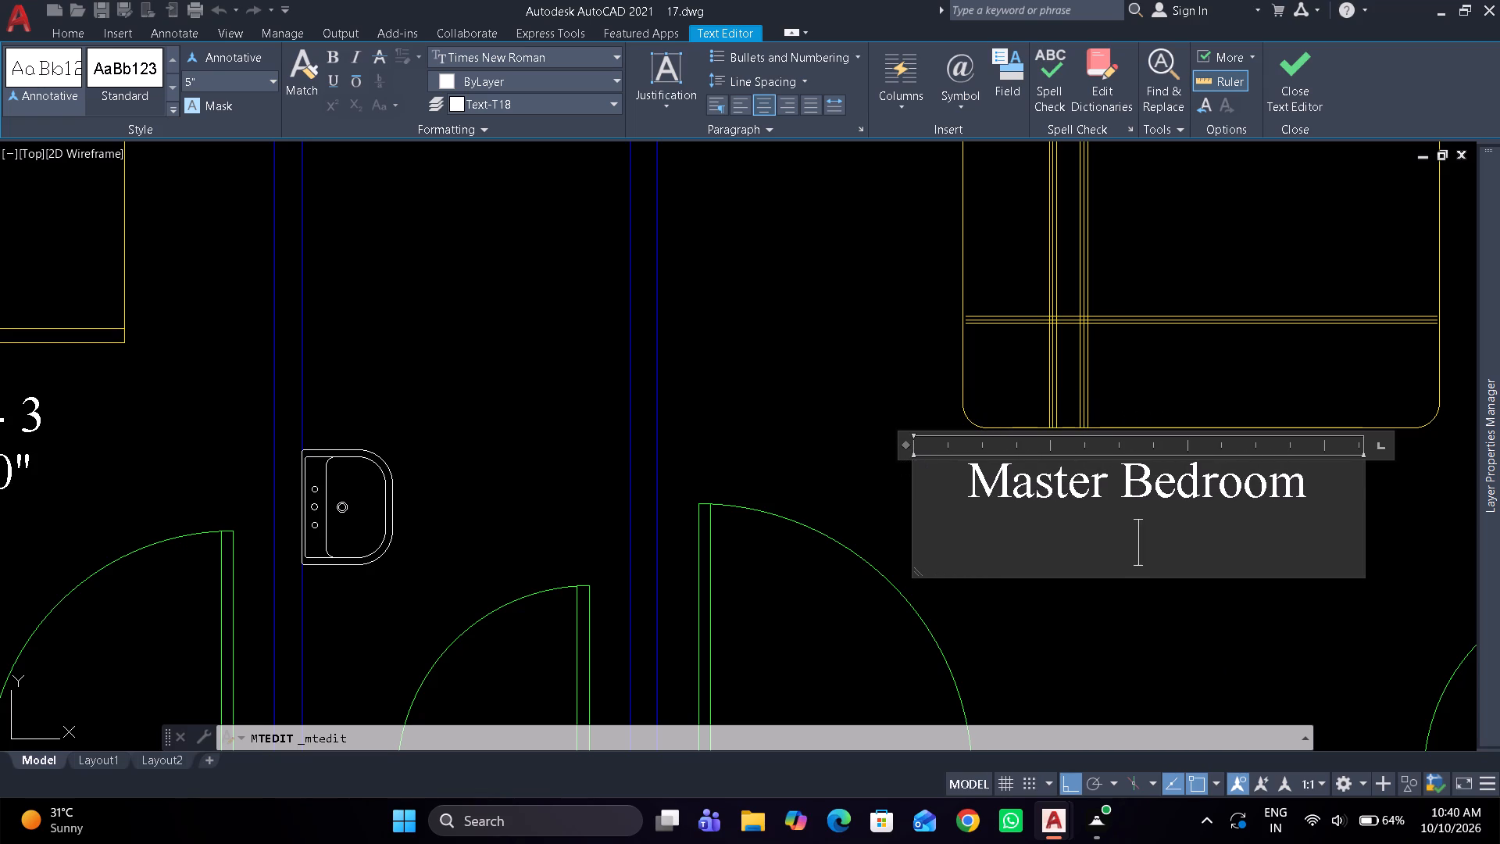
{"action": "type", "text": "12'8\""}
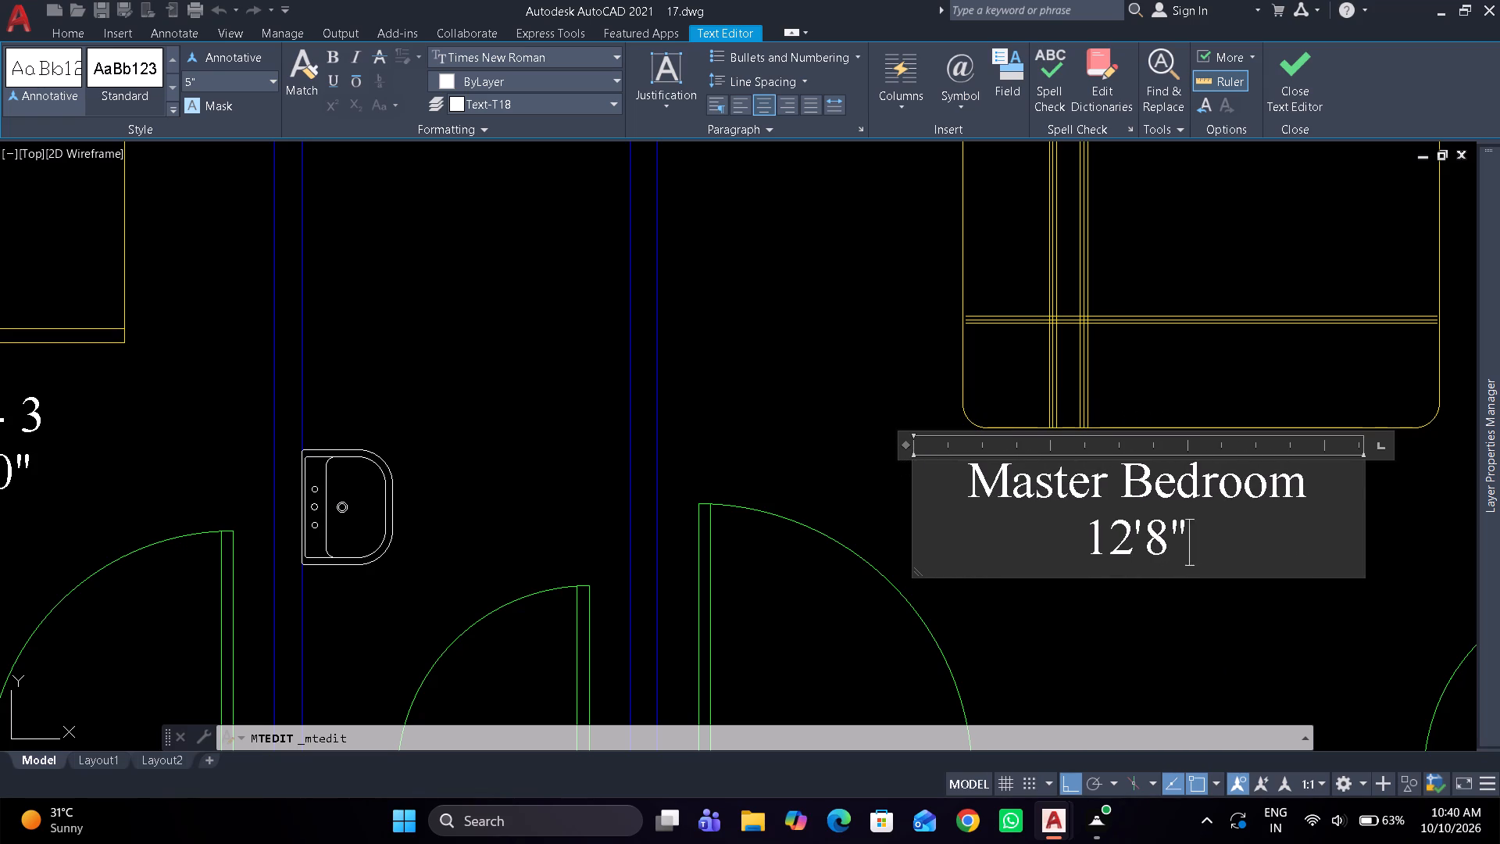
{"action": "key", "text": "space"}
{"action": "type", "text": "x"}
{"action": "key", "text": "space"}
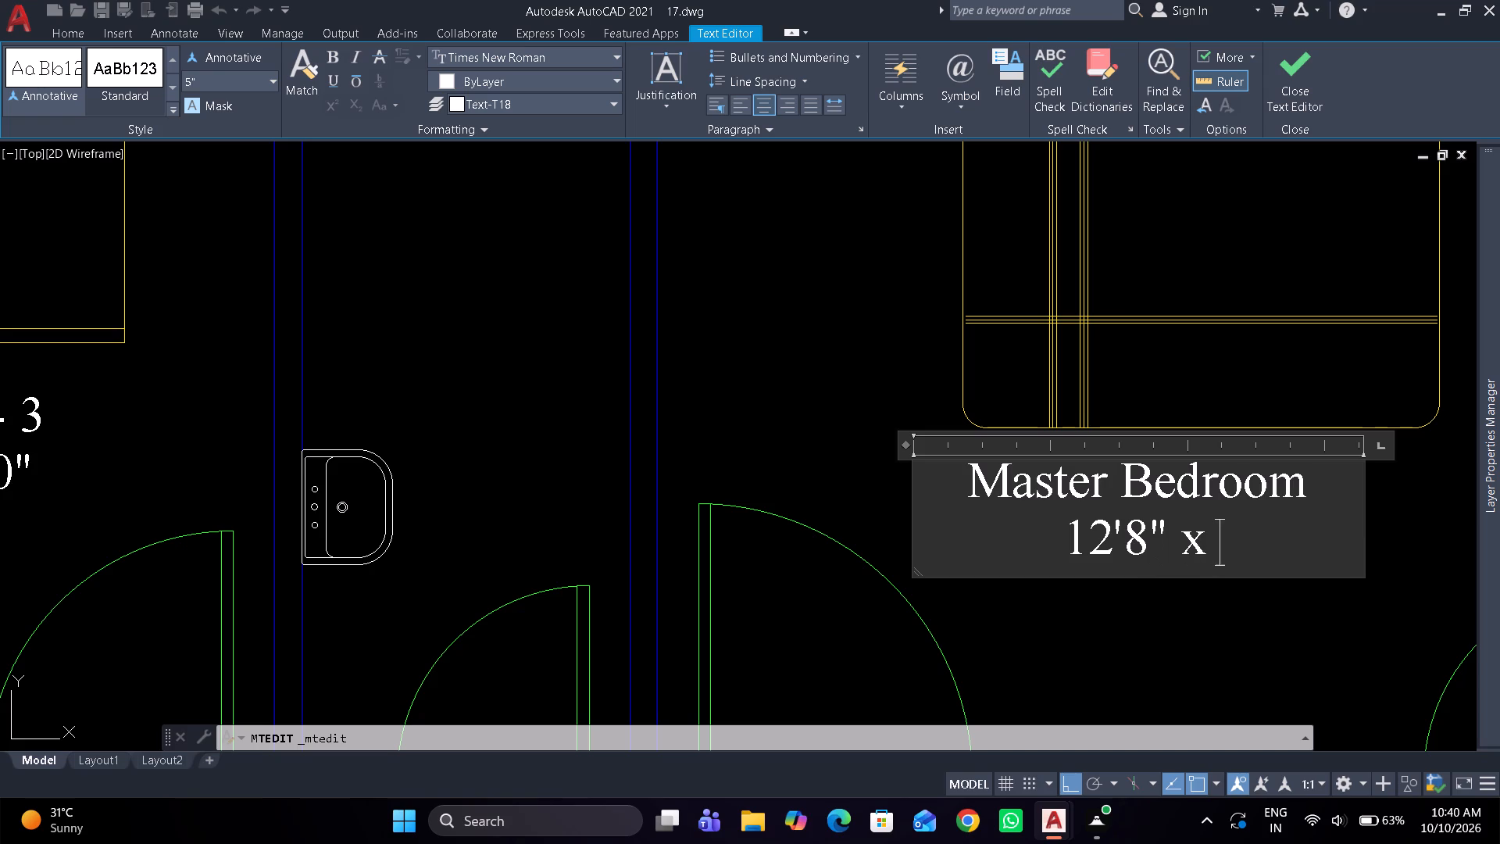
{"action": "type", "text": "12'0\""}
{"action": "left_click", "coordinate": [1084, 638]}
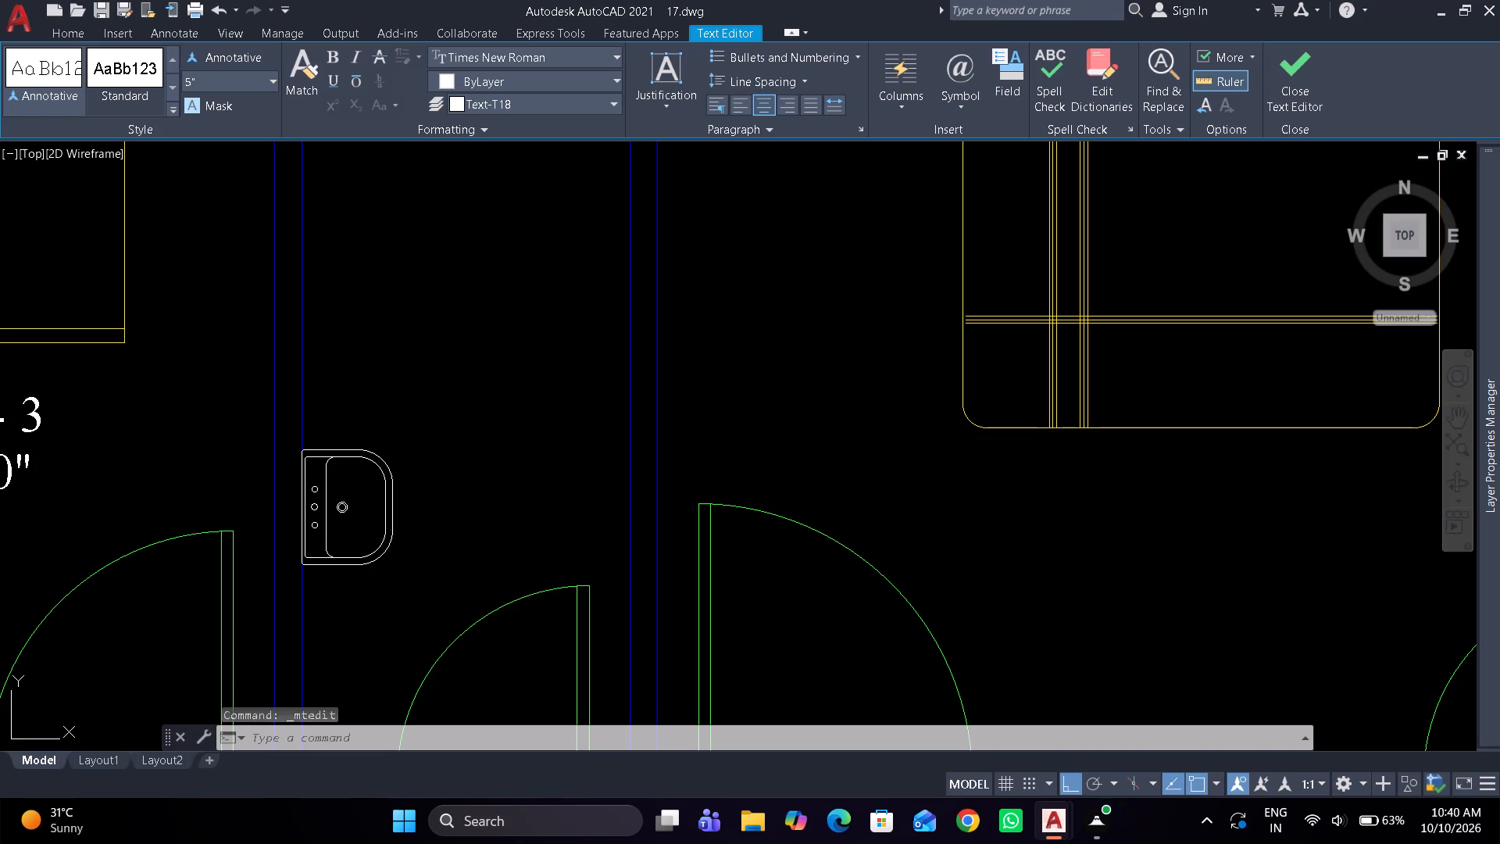
Nudge the Master Bedroom label east until it is centred below the bed.
{"action": "left_click", "coordinate": [1092, 513]}
{"action": "scroll", "coordinate": [1092, 513], "scroll_direction": "down", "scroll_amount": 2}
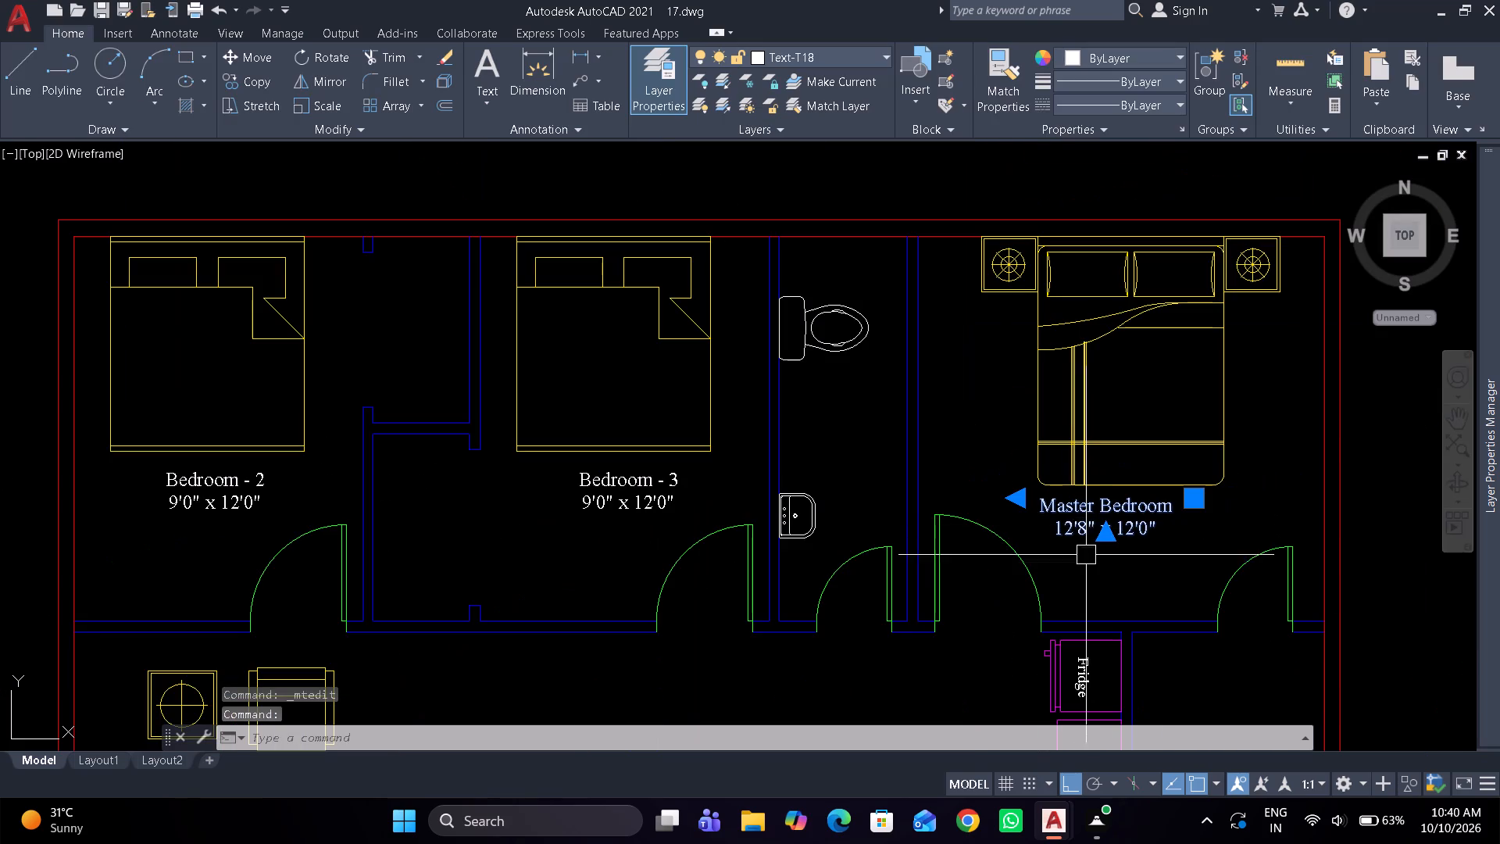
{"action": "key", "text": "ctrl+Right"}
{"action": "key", "text": "ctrl+Right"}
{"action": "key", "text": "ctrl+Right"}
{"action": "key", "text": "ctrl+Right"}
{"action": "key", "text": "ctrl+Right"}
{"action": "key", "text": "ctrl+Right"}
{"action": "key", "text": "ctrl+Right"}
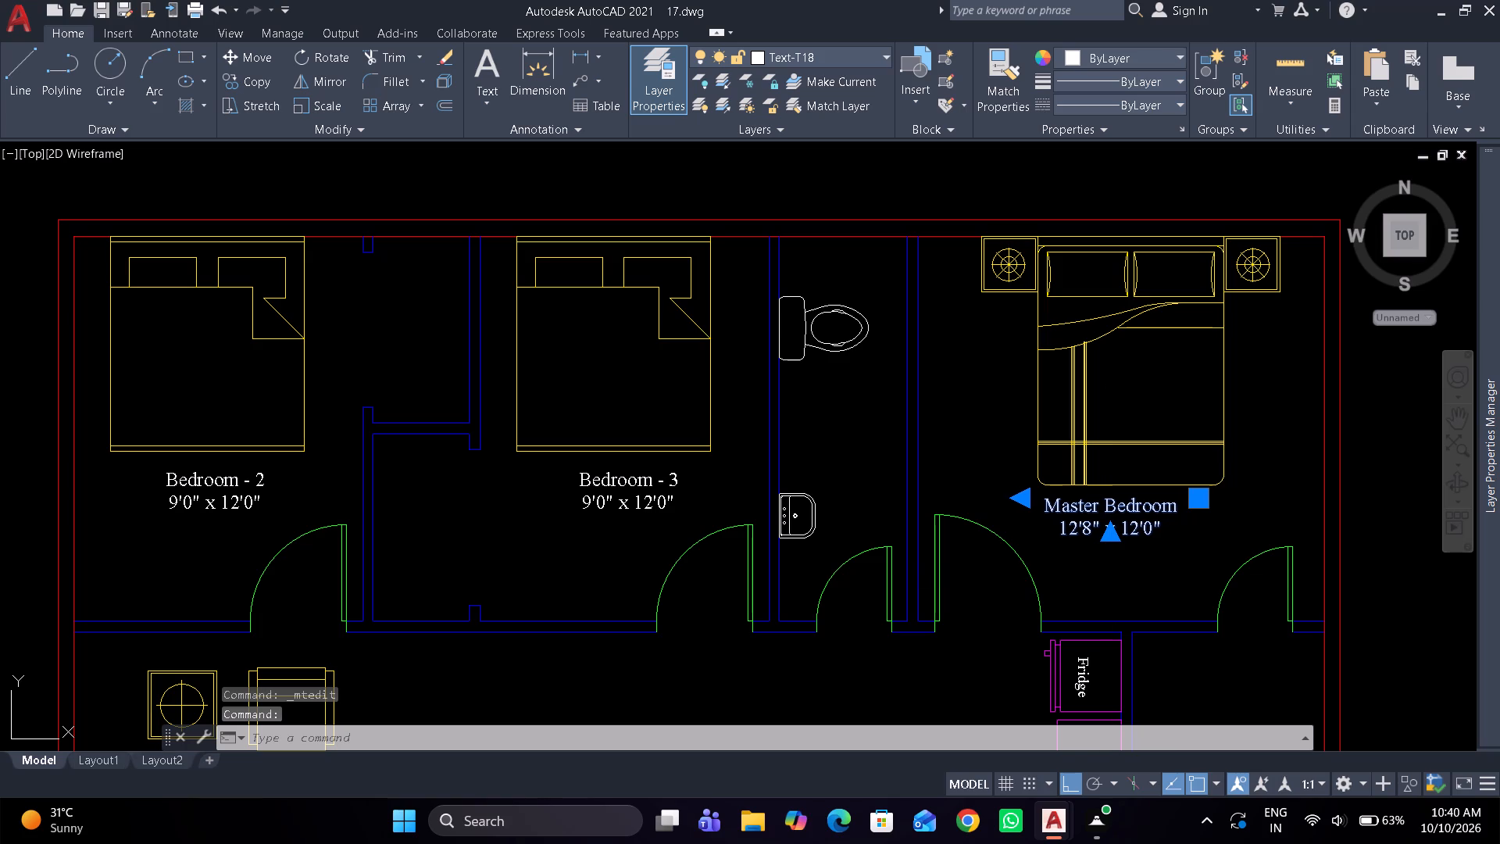
{"action": "key", "text": "ctrl+Right"}
{"action": "key", "text": "ctrl+Right"}
{"action": "key", "text": "ctrl+Right"}
{"action": "key", "text": "ctrl+Right"}
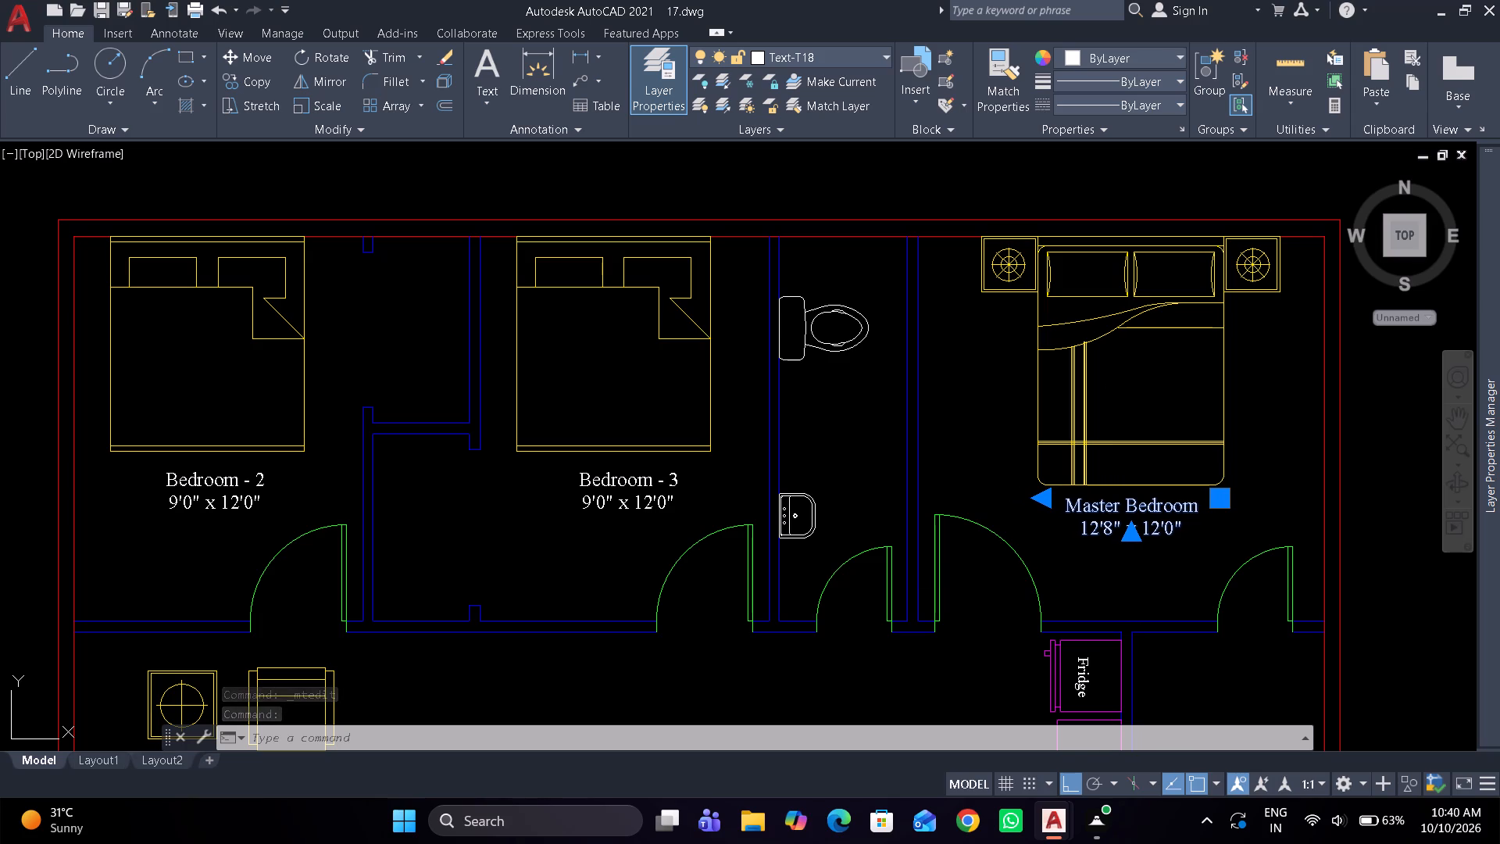
{"action": "key", "text": "Escape"}
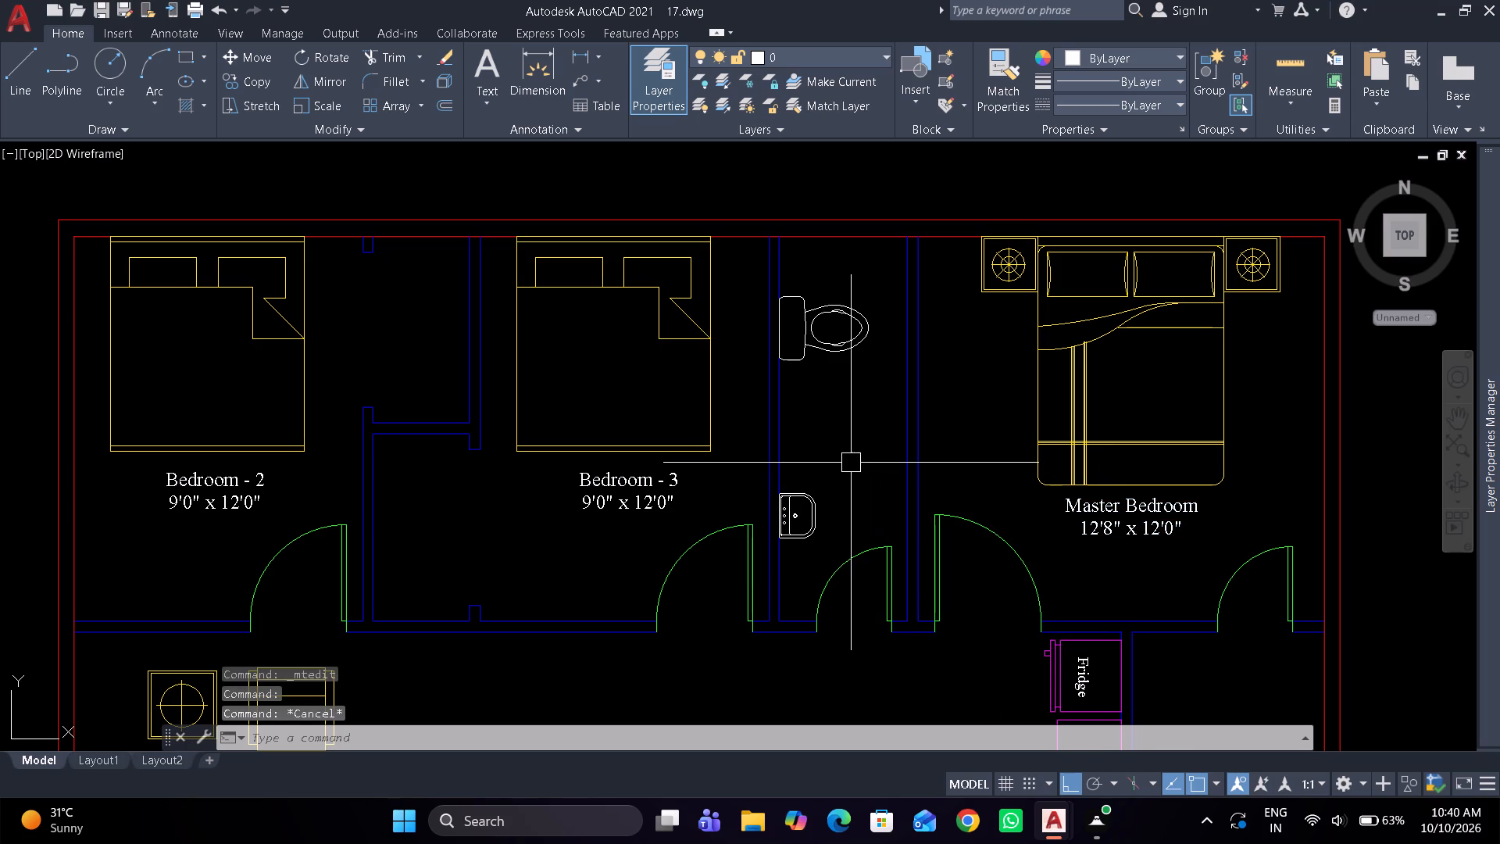
Measure the inside width and length of the toilet between Bedroom - 3 and the master bedroom.
{"action": "left_click", "coordinate": [1301, 63]}
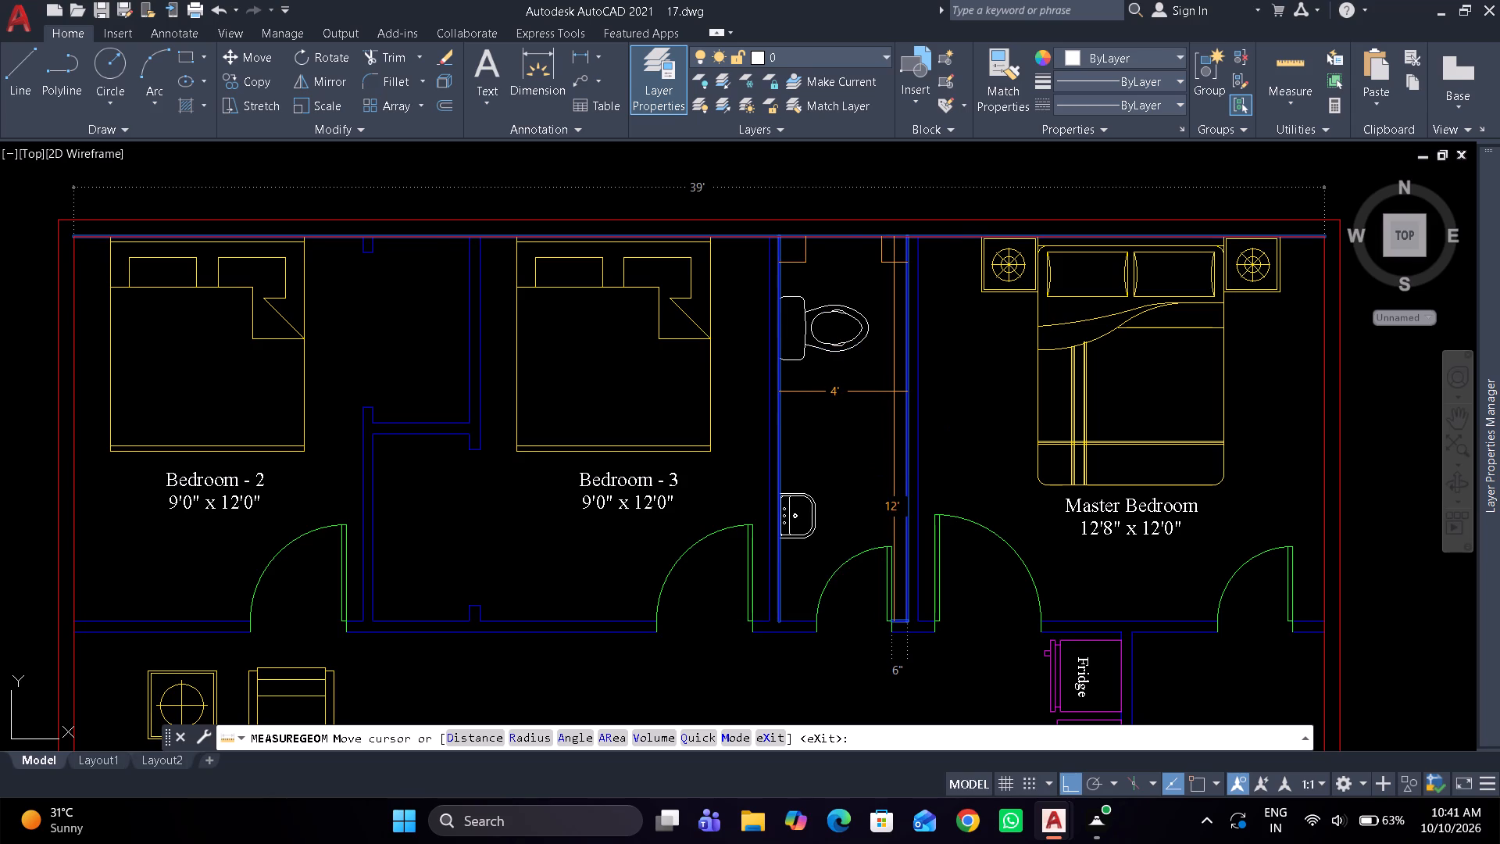
{"action": "key", "text": "Escape"}
Copy the Bedroom - 3 label about 7' east into the toilet, beside the washbasin.
{"action": "left_click", "coordinate": [657, 487]}
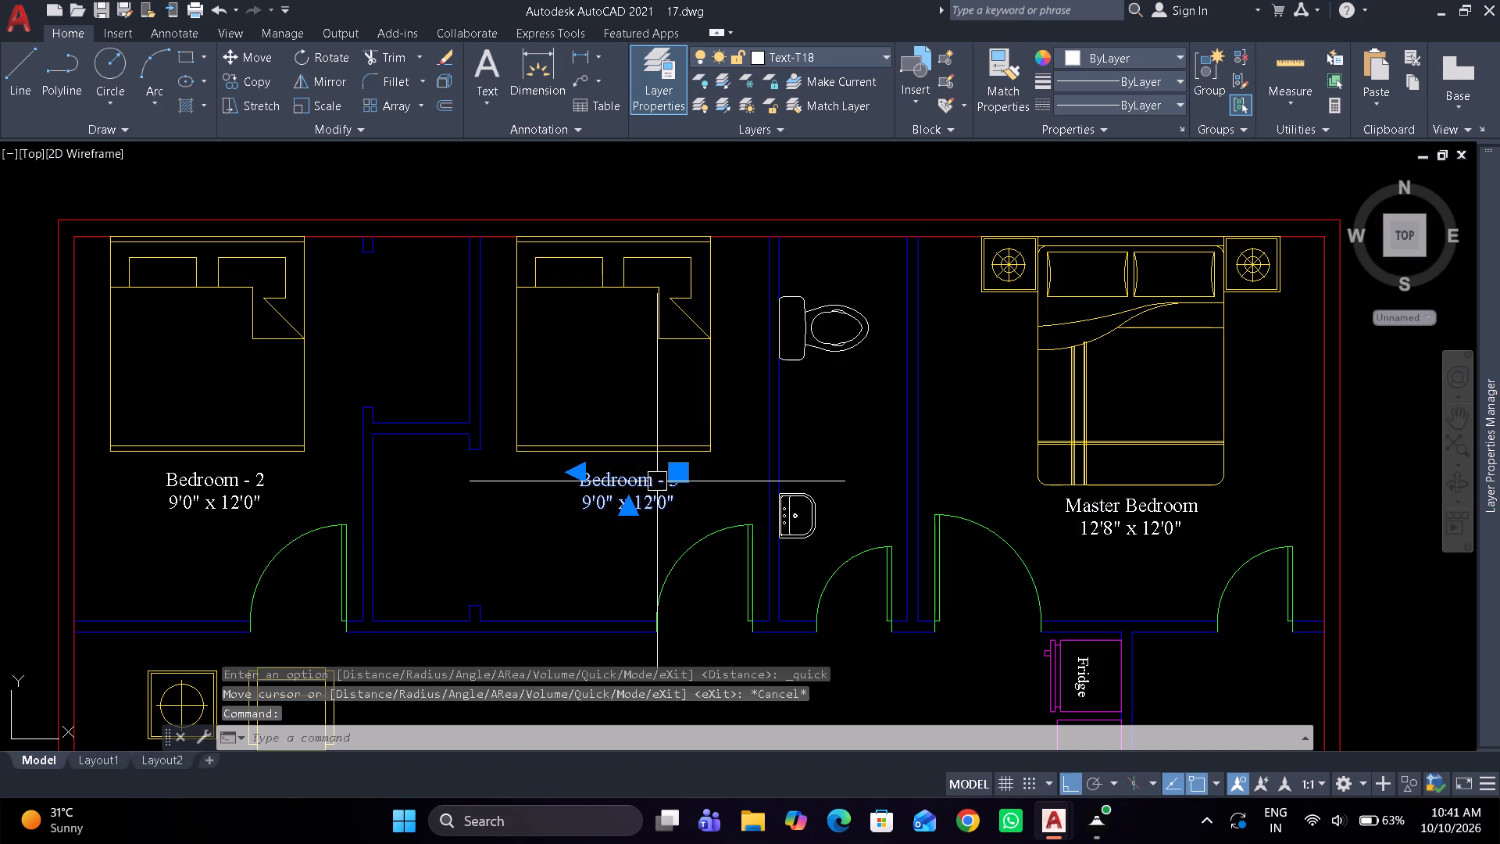
{"action": "type", "text": "co"}
{"action": "key", "text": "space"}
{"action": "left_click", "coordinate": [630, 485]}
{"action": "scroll", "coordinate": [683, 480], "scroll_direction": "up", "scroll_amount": 1}
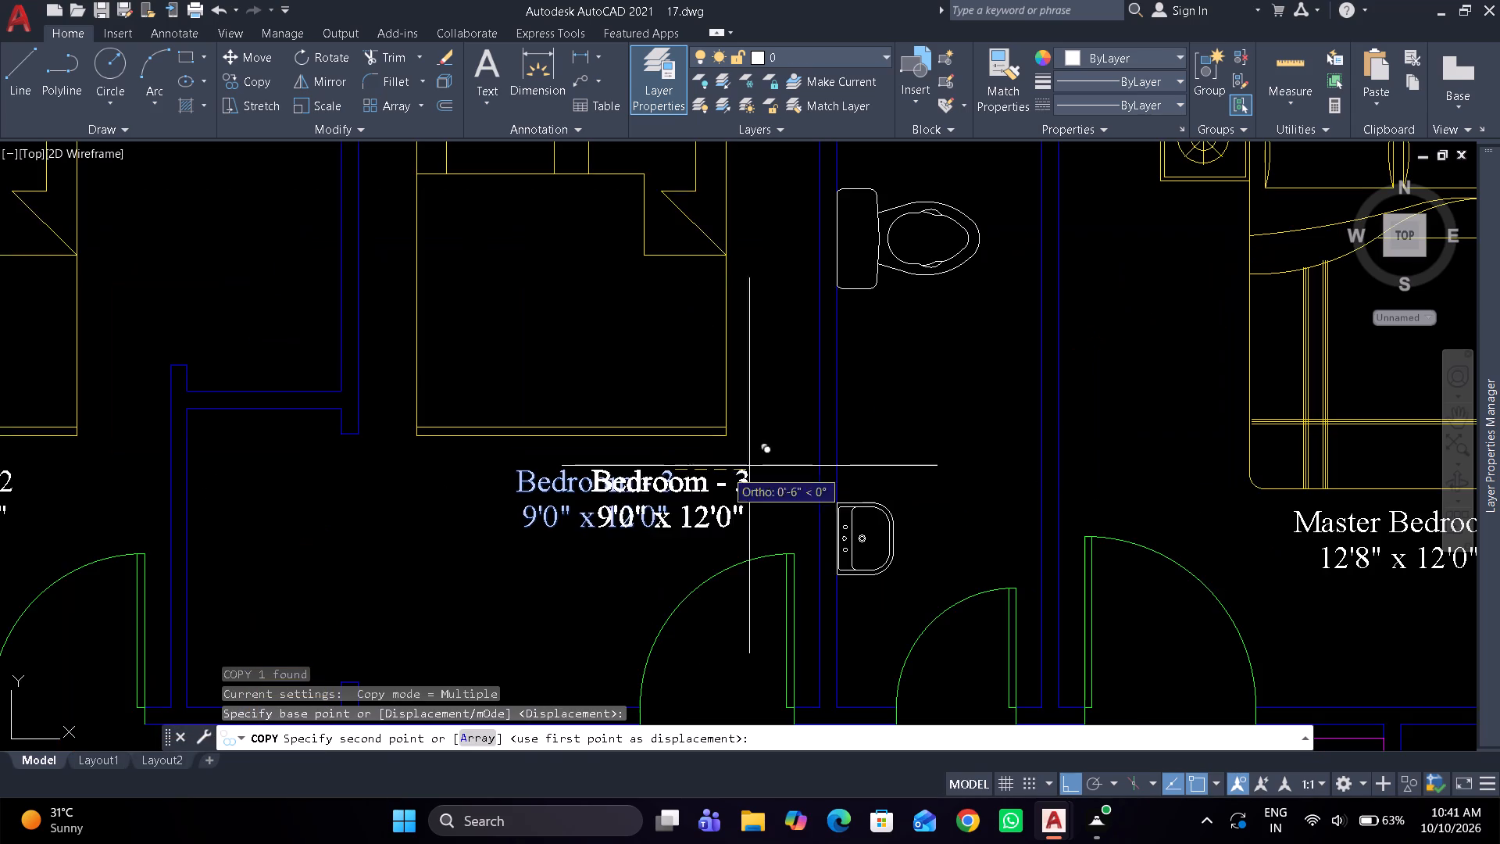
{"action": "scroll", "coordinate": [1014, 466], "scroll_direction": "up", "scroll_amount": 1}
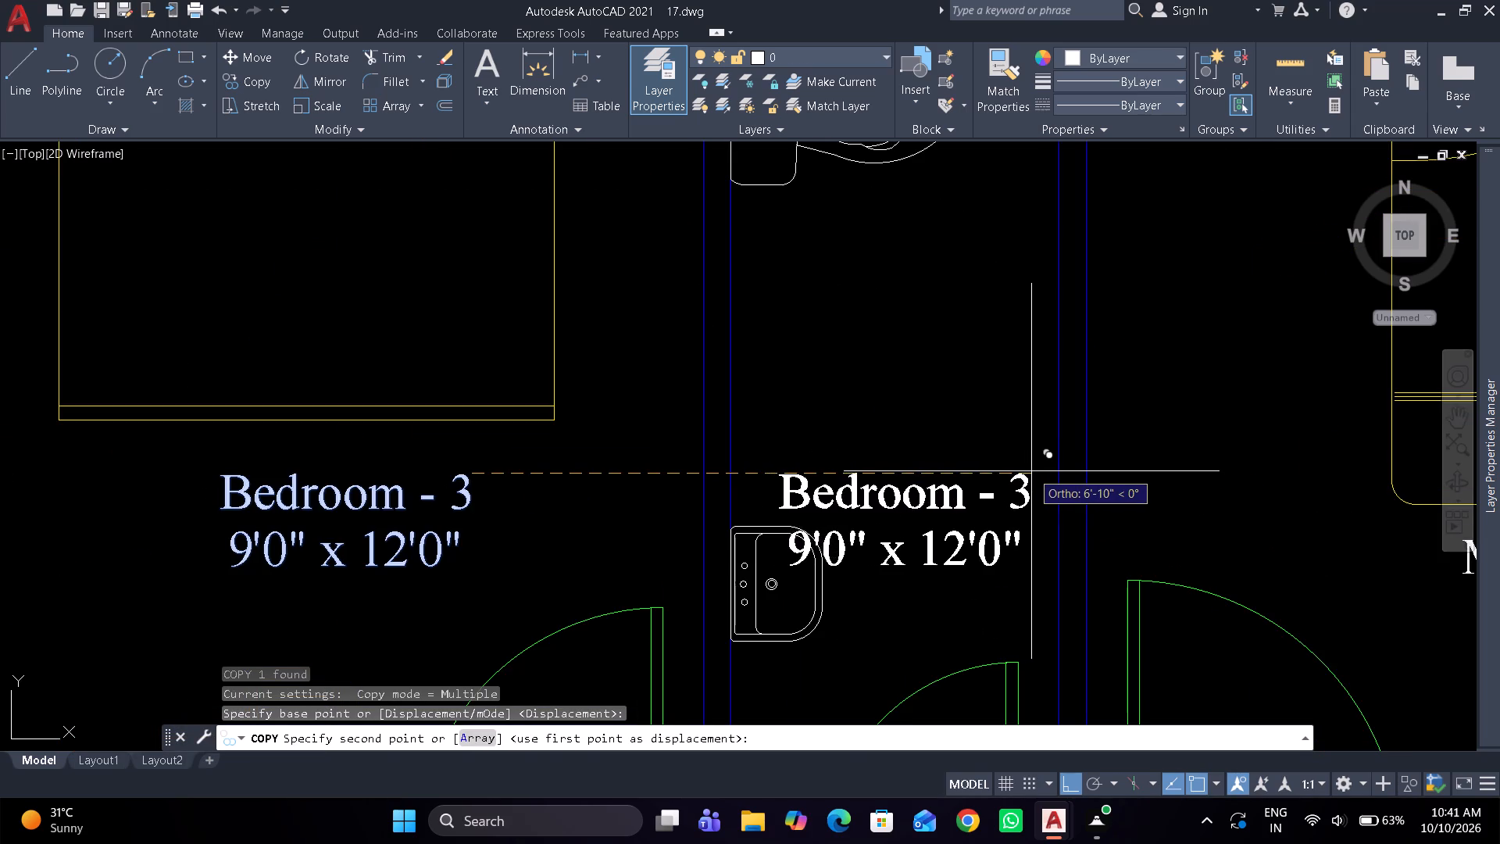
{"action": "scroll", "coordinate": [1034, 474], "scroll_direction": "up", "scroll_amount": 1}
{"action": "left_click", "coordinate": [1045, 482]}
{"action": "key", "text": "space"}
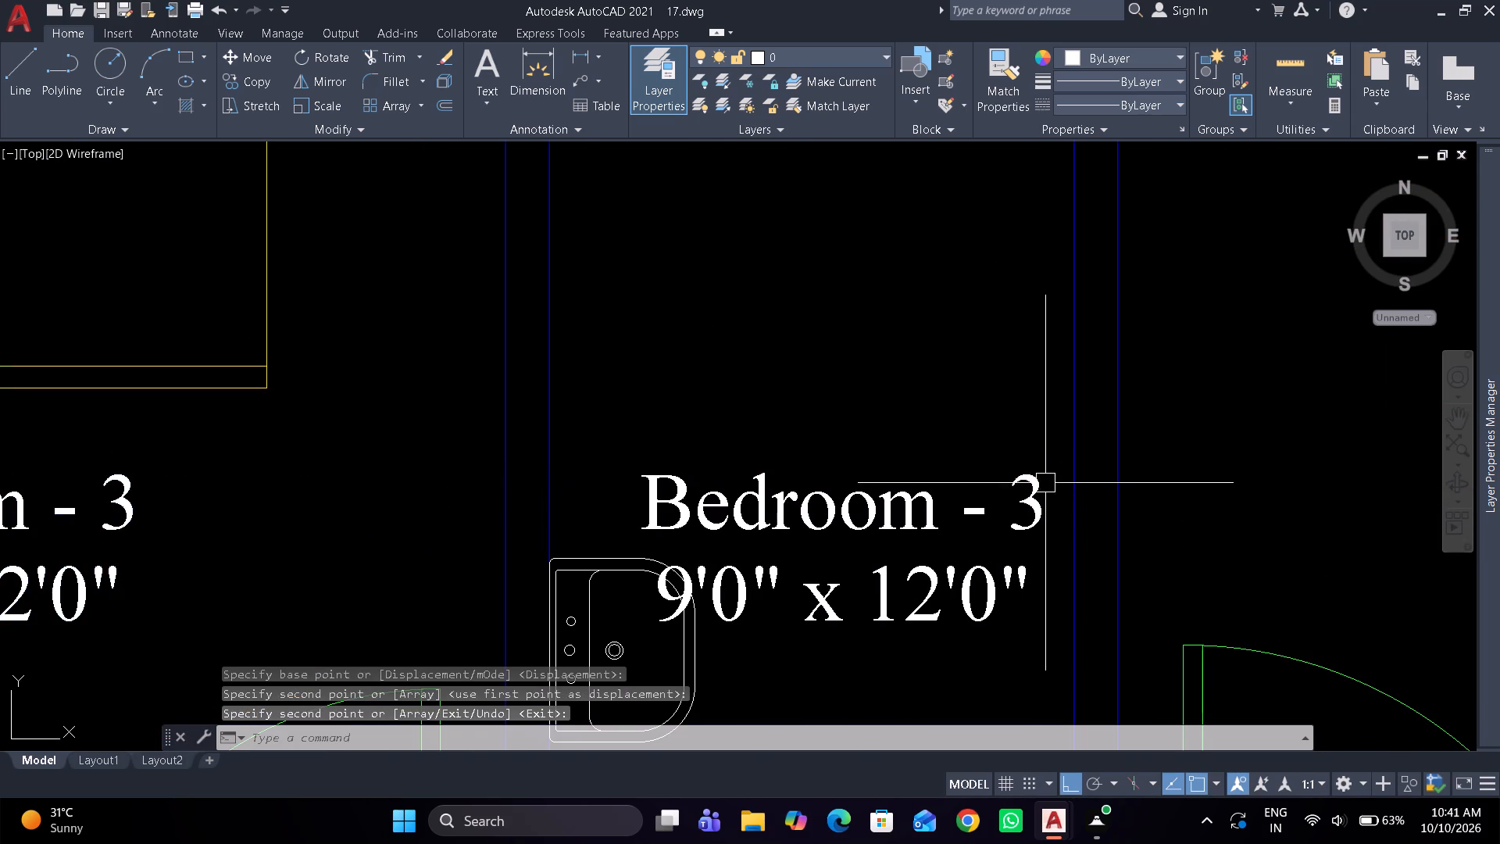
Nudge the copied label in the toilet north and sideways until it sits clear above the washbasin and between the walls.
{"action": "left_click", "coordinate": [921, 505]}
{"action": "key", "text": "ctrl+Right"}
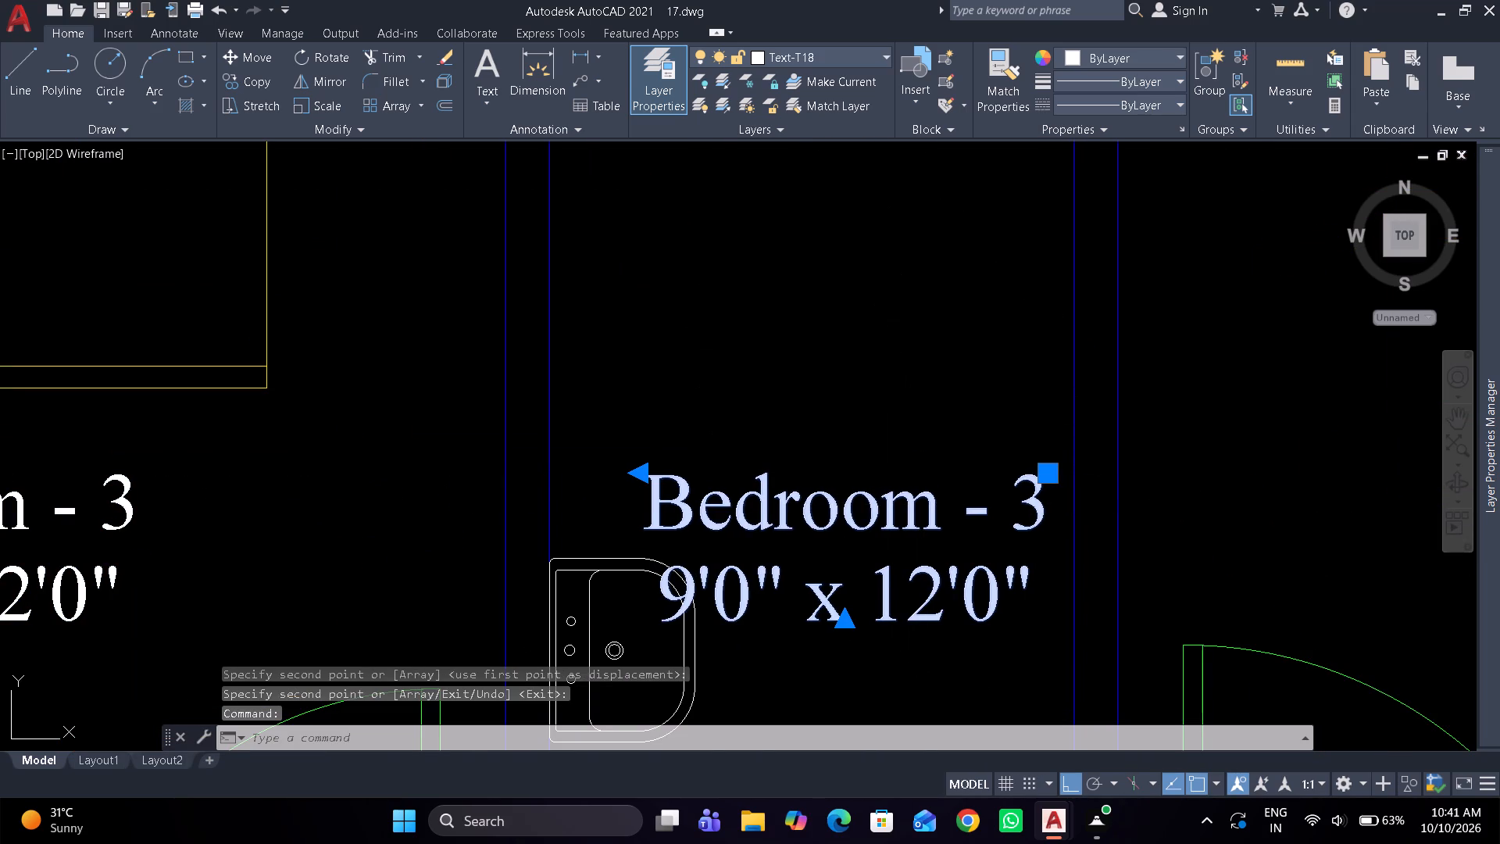
{"action": "key", "text": "ctrl+Right"}
{"action": "key", "text": "ctrl+Right"}
{"action": "key", "text": "ctrl+Right"}
{"action": "key", "text": "ctrl+Right"}
{"action": "key", "text": "ctrl+Right"}
{"action": "key", "text": "ctrl+Right"}
{"action": "key", "text": "ctrl+Right"}
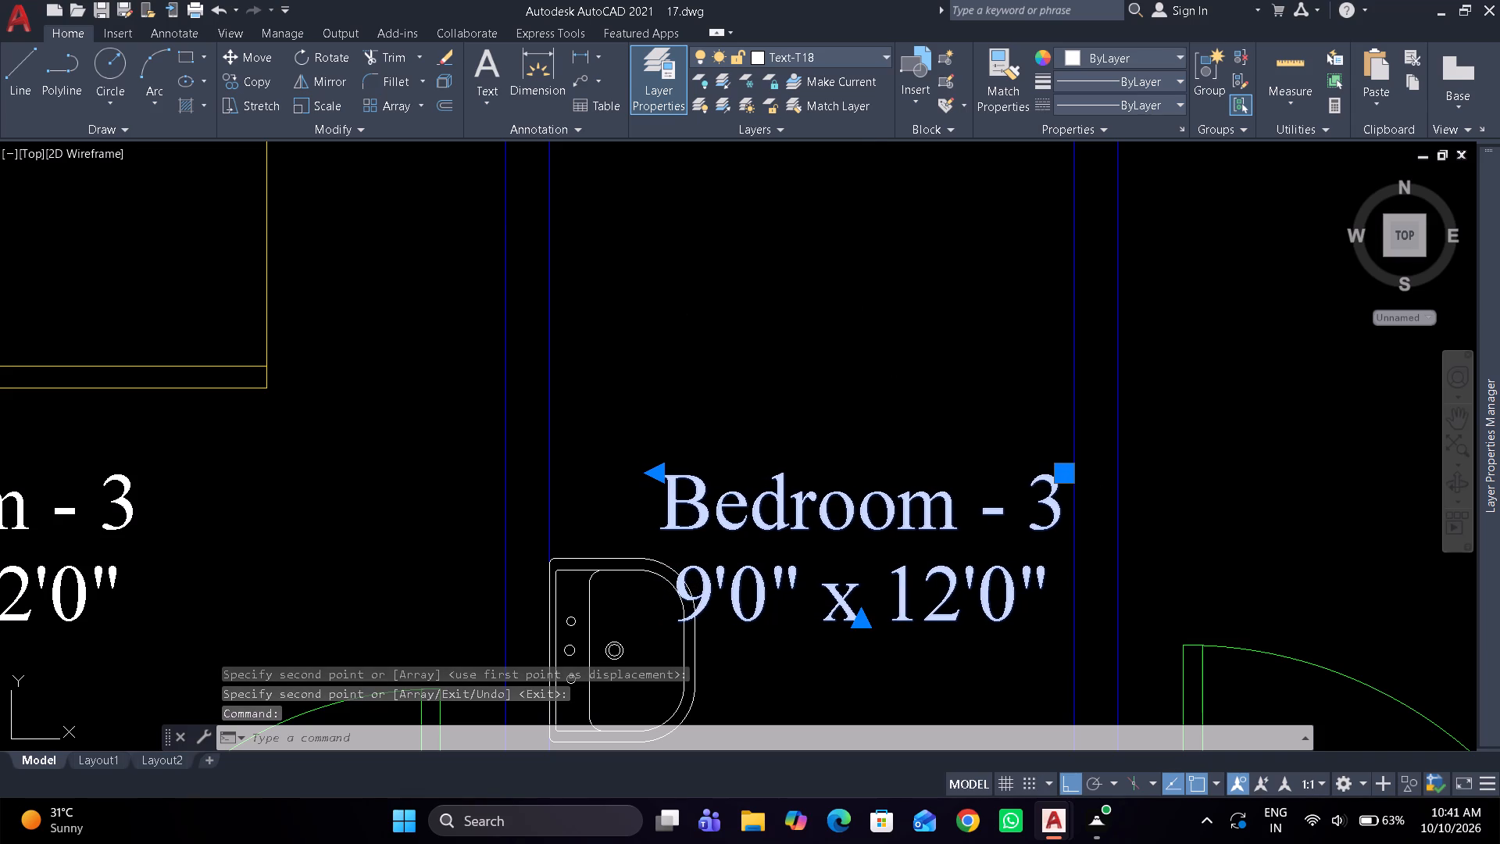
{"action": "key", "text": "ctrl+Right"}
{"action": "key", "text": "ctrl+Right"}
{"action": "key", "text": "ctrl+Right"}
{"action": "key", "text": "ctrl+Right"}
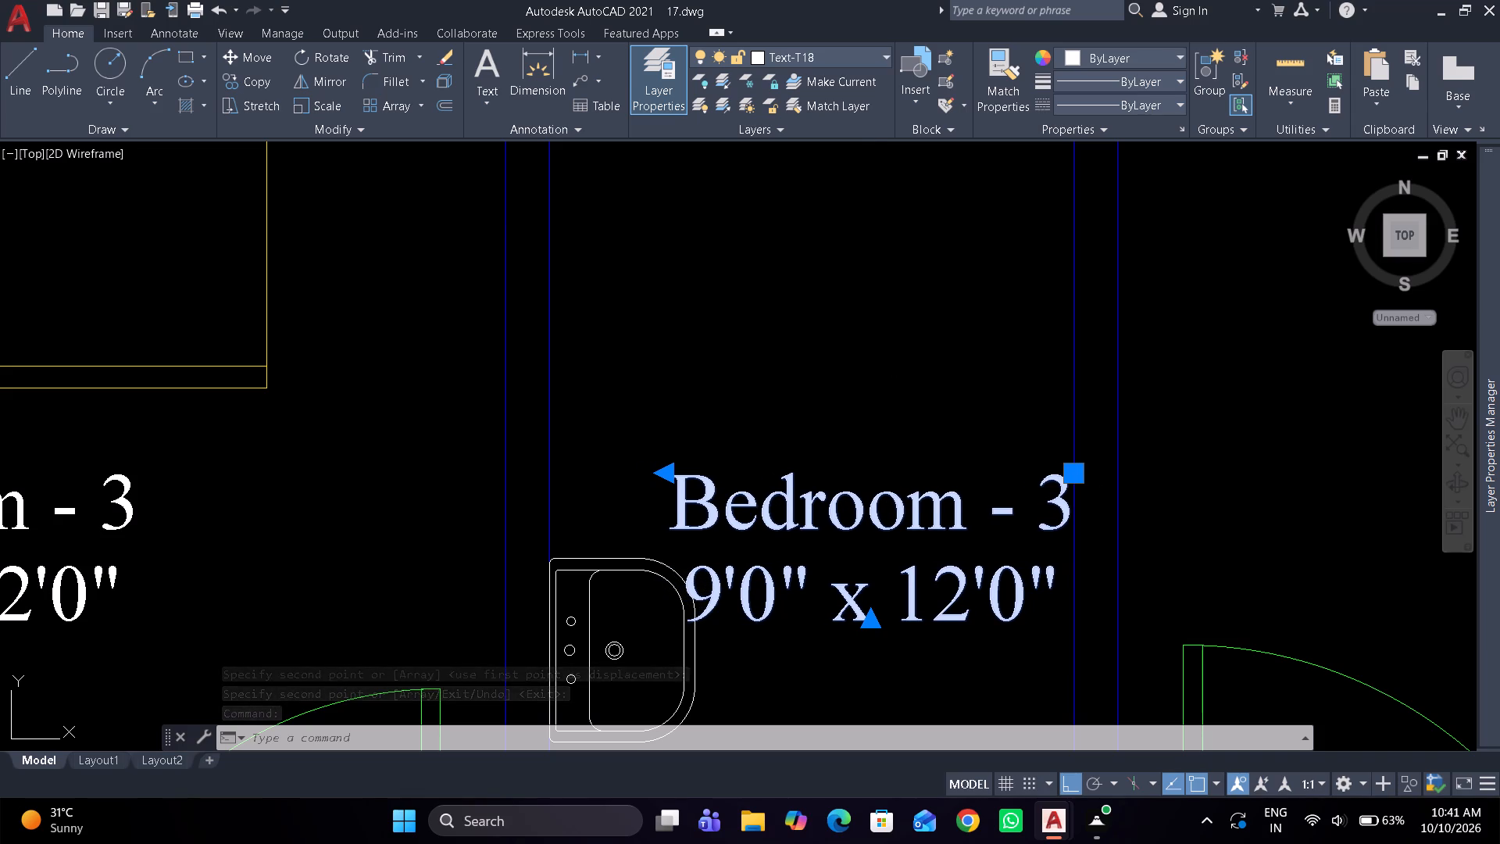
{"action": "key", "text": "ctrl+Up"}
{"action": "key", "text": "ctrl+Up"}
{"action": "key", "text": "ctrl+Up"}
{"action": "key", "text": "ctrl+Up"}
{"action": "key", "text": "ctrl+Up"}
{"action": "key", "text": "ctrl+Up"}
{"action": "key", "text": "ctrl+Up"}
{"action": "key", "text": "ctrl+Up"}
{"action": "key", "text": "ctrl+Up"}
{"action": "key", "text": "ctrl+Up"}
{"action": "key", "text": "ctrl+Up"}
{"action": "key", "text": "ctrl+Up"}
{"action": "key", "text": "ctrl+Up"}
{"action": "key", "text": "ctrl+Up"}
{"action": "key", "text": "ctrl+Up"}
{"action": "key", "text": "ctrl+Up"}
{"action": "key", "text": "ctrl+Up"}
{"action": "key", "text": "ctrl+Up"}
{"action": "key", "text": "ctrl+Up"}
{"action": "key", "text": "ctrl+Up"}
{"action": "key", "text": "ctrl+Left"}
{"action": "key", "text": "ctrl+Left"}
{"action": "key", "text": "ctrl+Left"}
{"action": "key", "text": "ctrl+Left"}
{"action": "key", "text": "ctrl+Left"}
{"action": "key", "text": "ctrl+Left"}
{"action": "key", "text": "ctrl+Left"}
{"action": "key", "text": "ctrl+Left"}
{"action": "key", "text": "ctrl+Left"}
{"action": "key", "text": "ctrl+Left"}
{"action": "key", "text": "ctrl+Left"}
{"action": "key", "text": "ctrl+Left"}
{"action": "key", "text": "ctrl+Left"}
{"action": "key", "text": "ctrl+Left"}
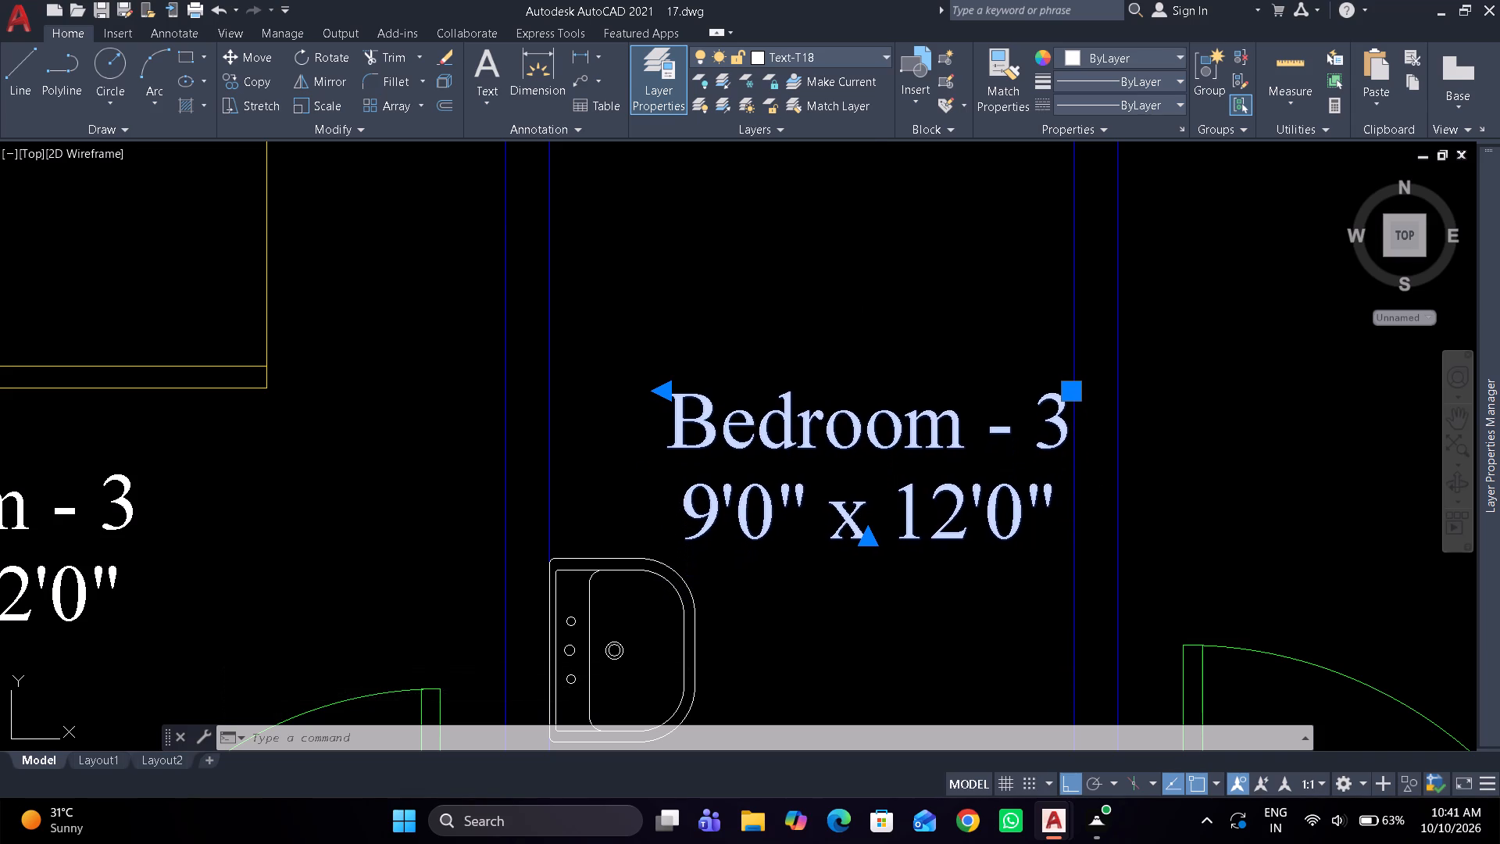
Change the copied label in the toilet to "Toilet" over 4'0" x 12'0".
{"action": "double_click", "coordinate": [822, 425]}
{"action": "key", "text": "ctrl+a"}
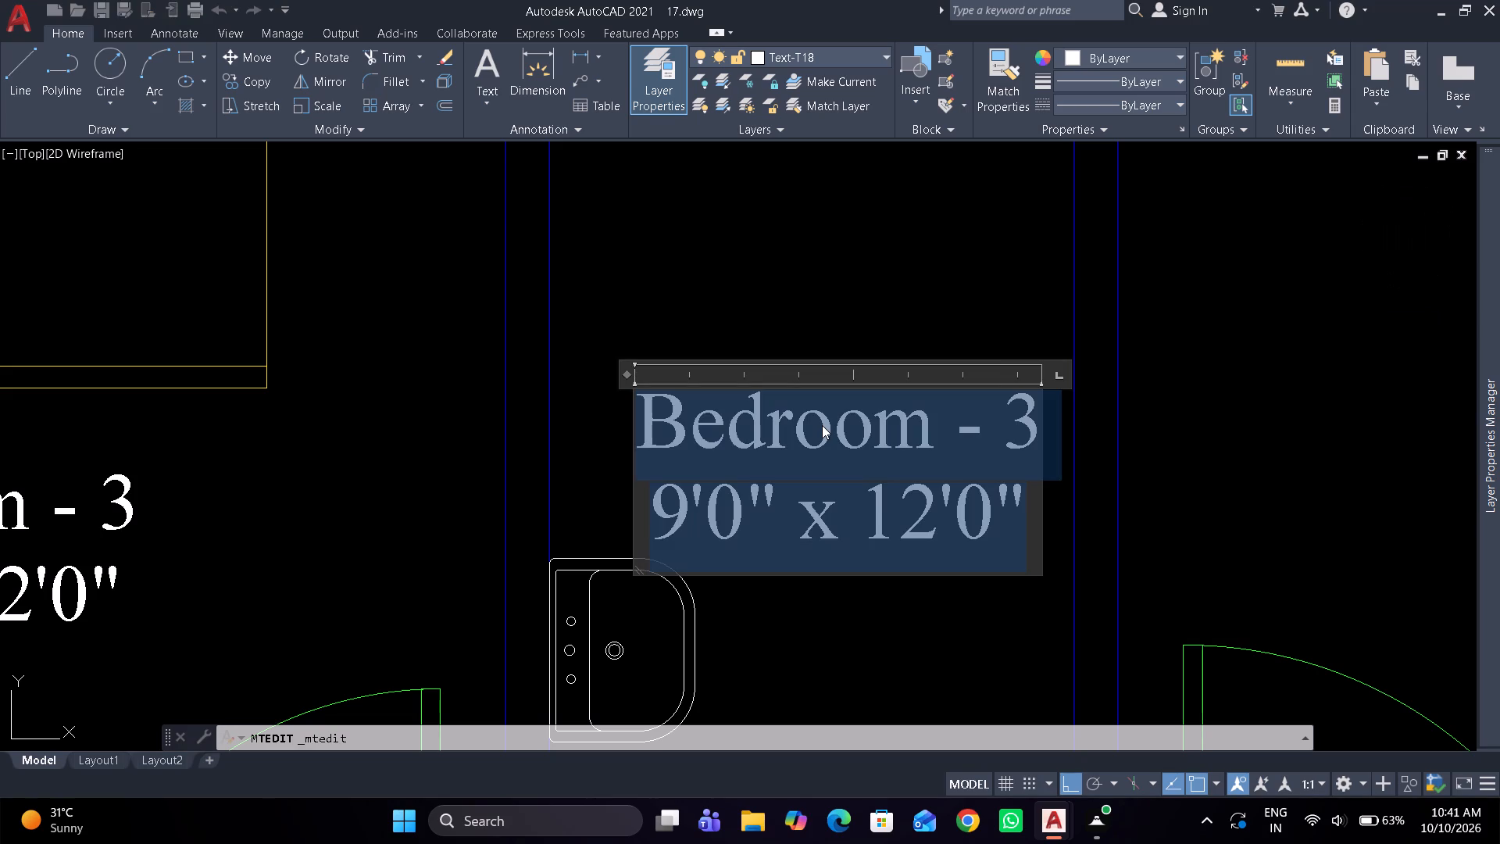
{"action": "type", "text": "To"}
{"action": "type", "text": "il"}
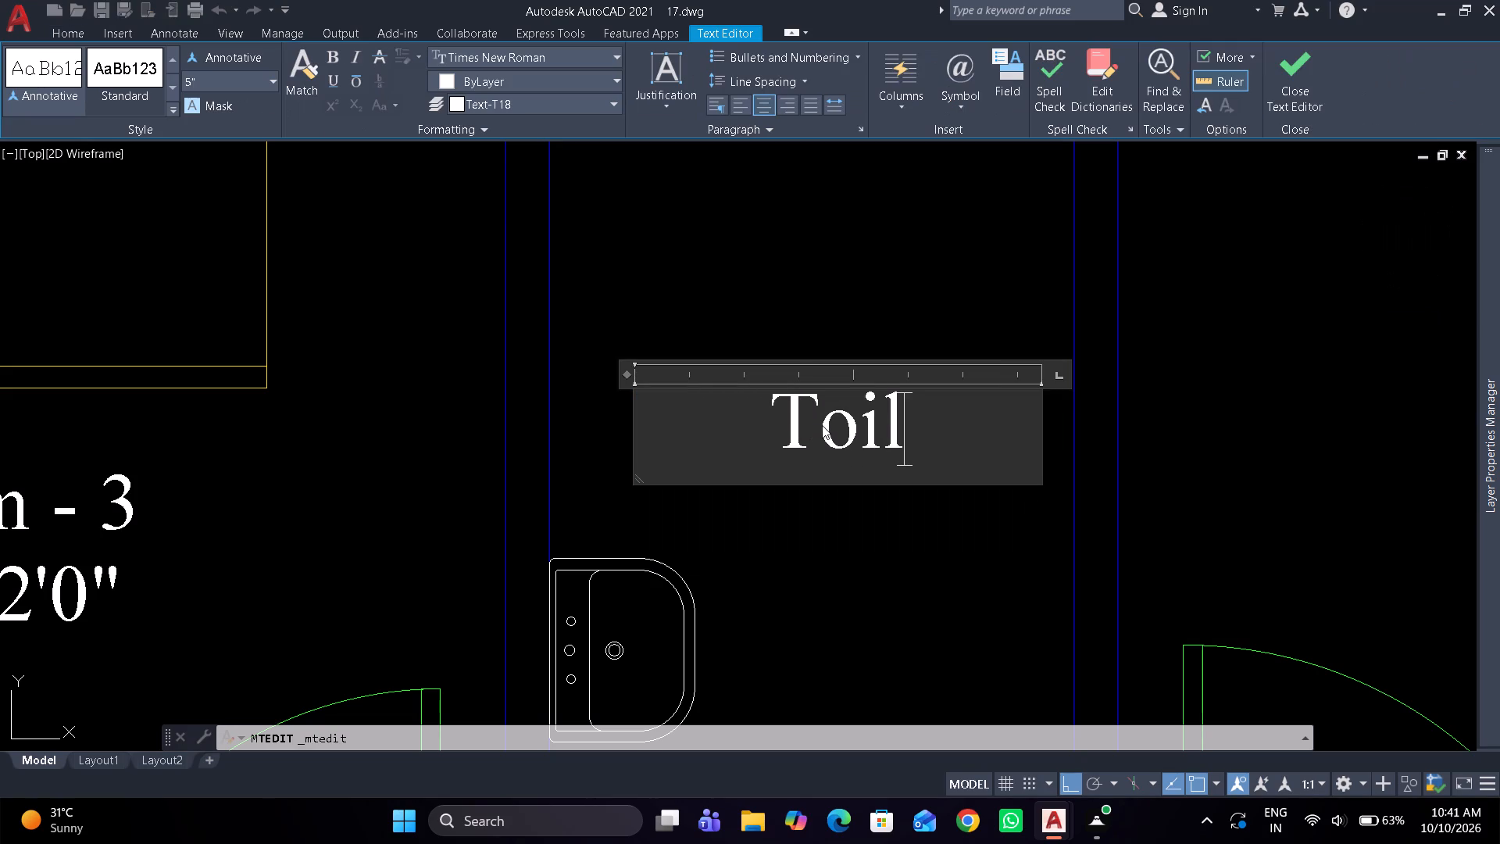
{"action": "type", "text": "et"}
{"action": "key", "text": "Return"}
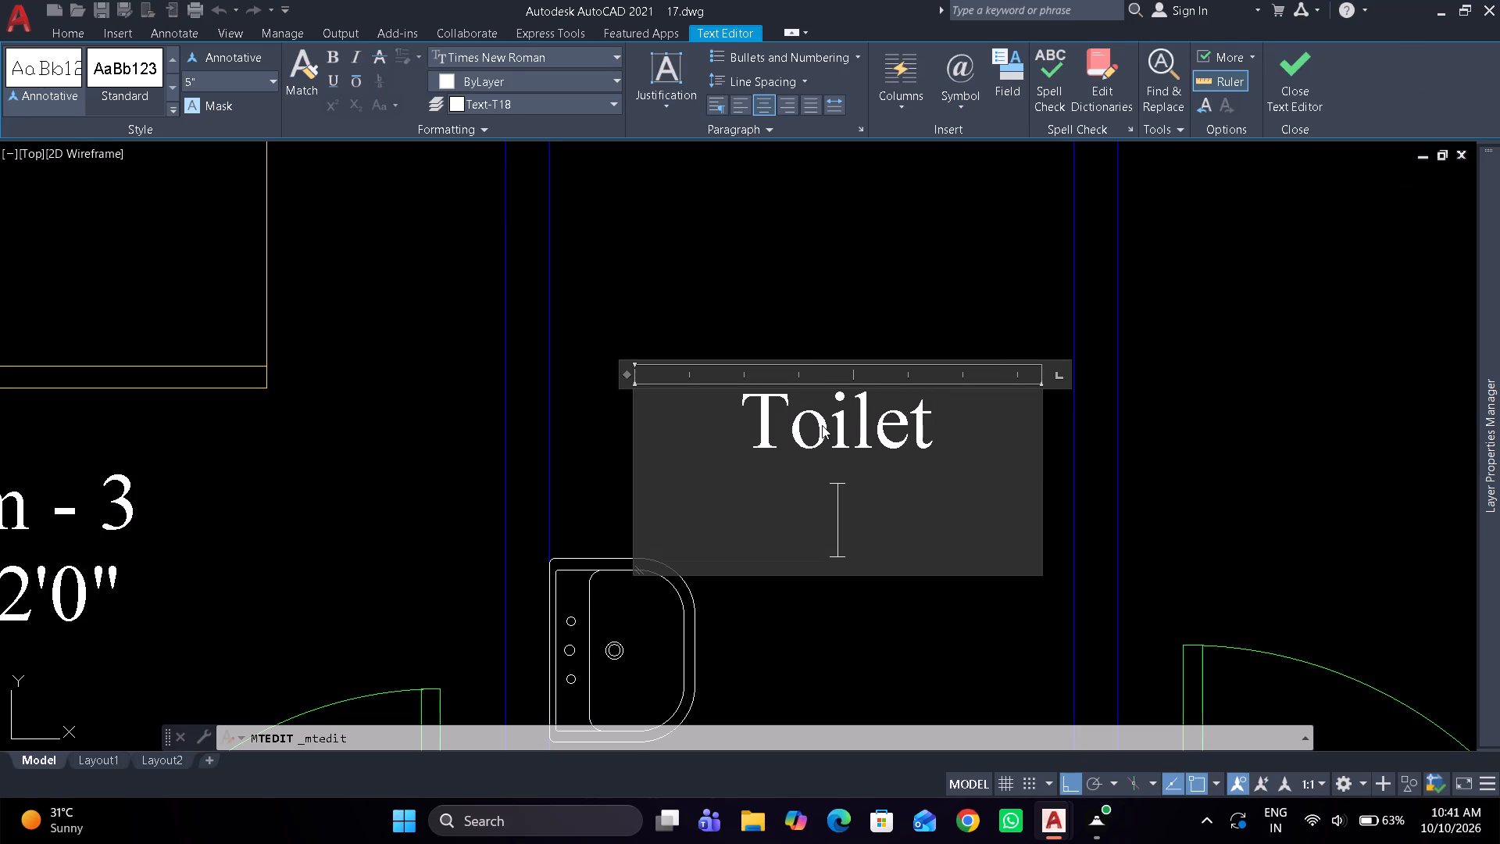
{"action": "type", "text": "4'"}
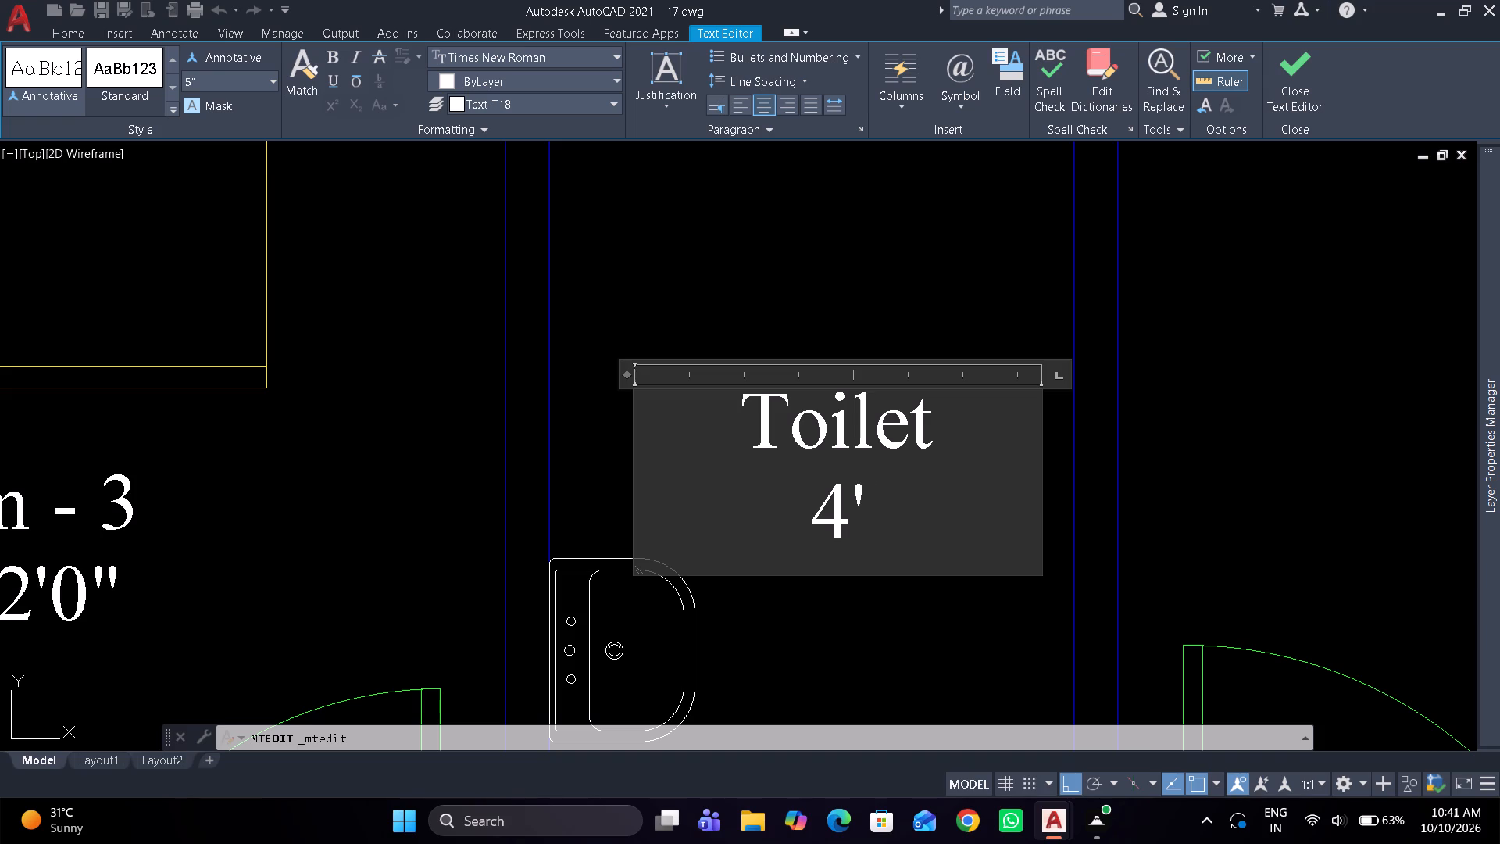
{"action": "type", "text": "0\""}
{"action": "key", "text": "space"}
{"action": "type", "text": "x"}
{"action": "key", "text": "space"}
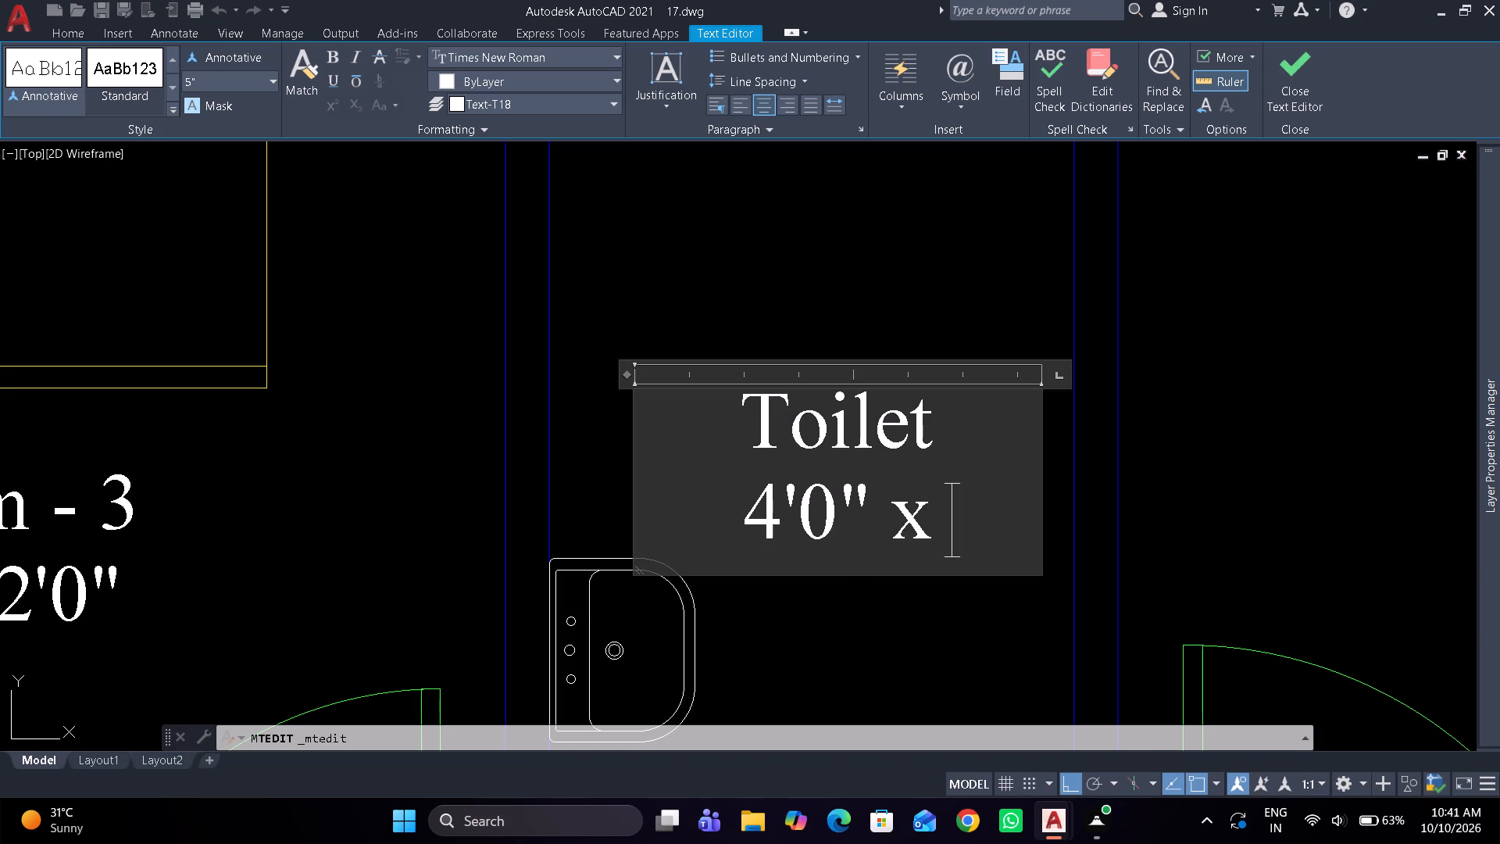
{"action": "type", "text": "12'"}
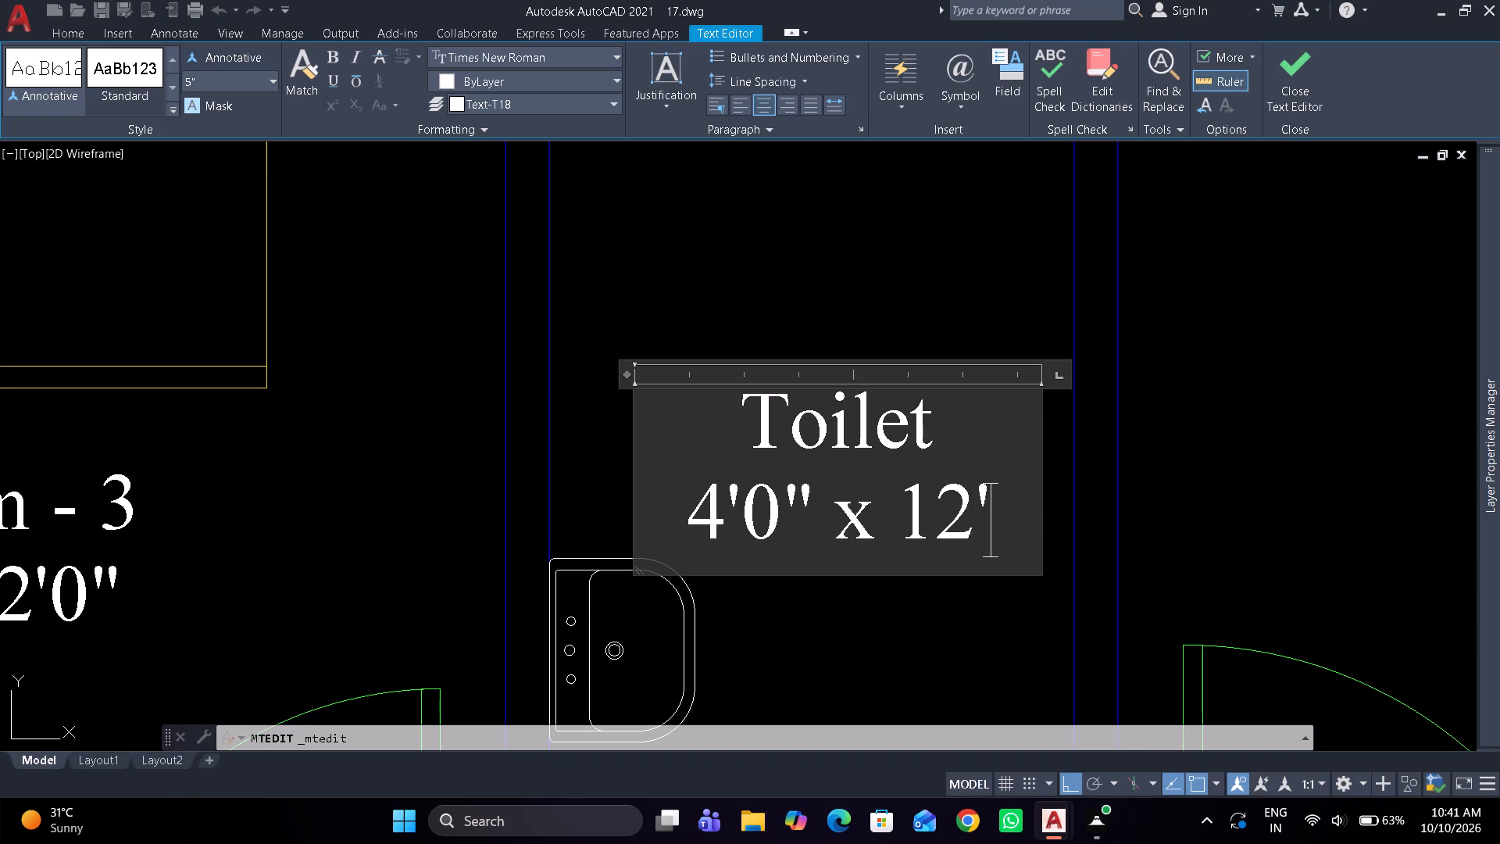
{"action": "type", "text": "0\""}
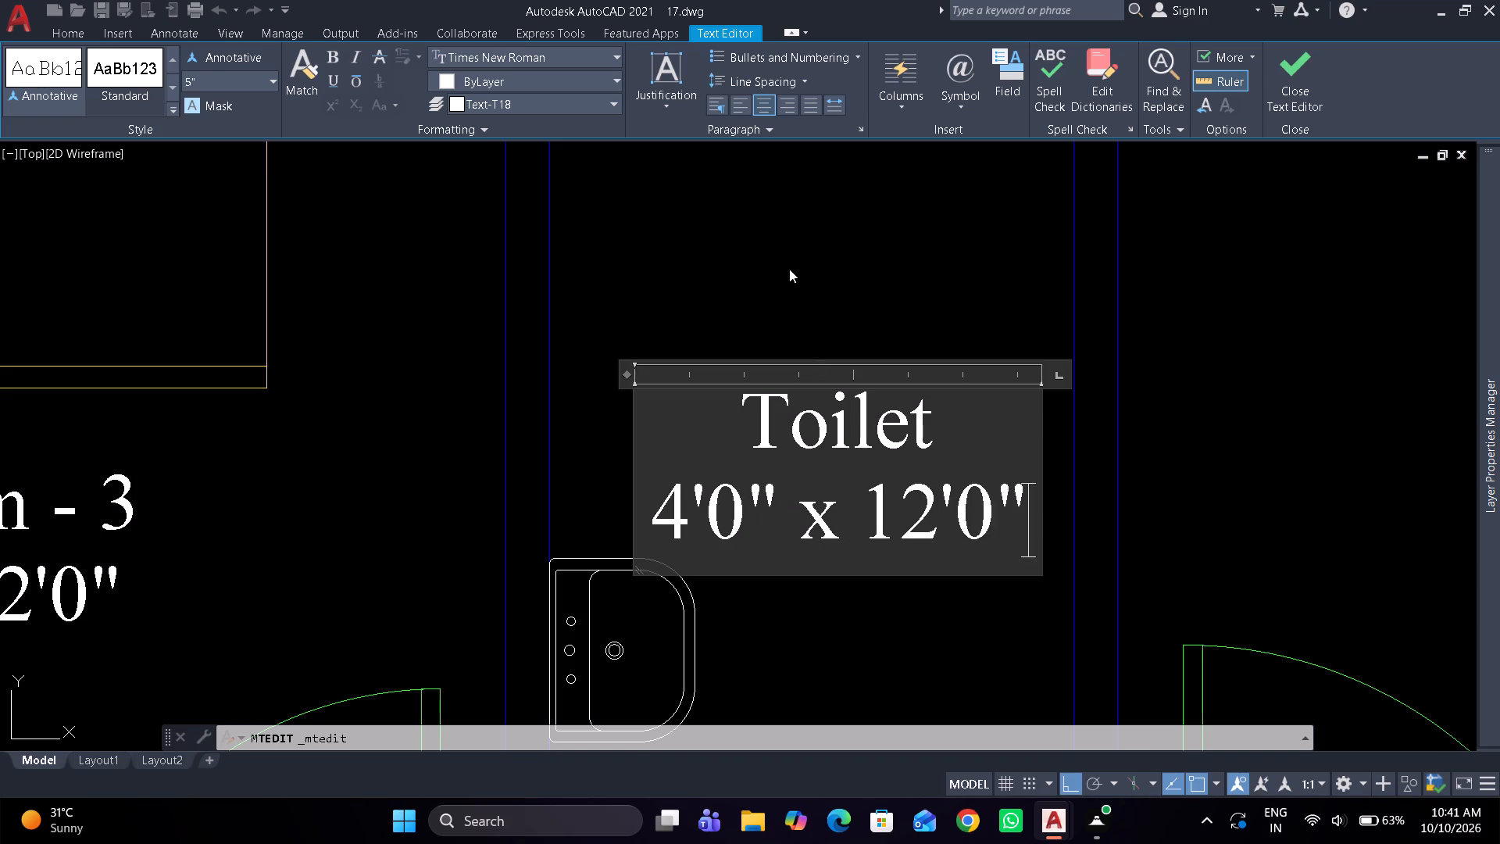
{"action": "left_click", "coordinate": [789, 269]}
Nudge the Toilet label further north, into the gap between the washbasin and the WC.
{"action": "scroll", "coordinate": [889, 313], "scroll_direction": "down", "scroll_amount": 3}
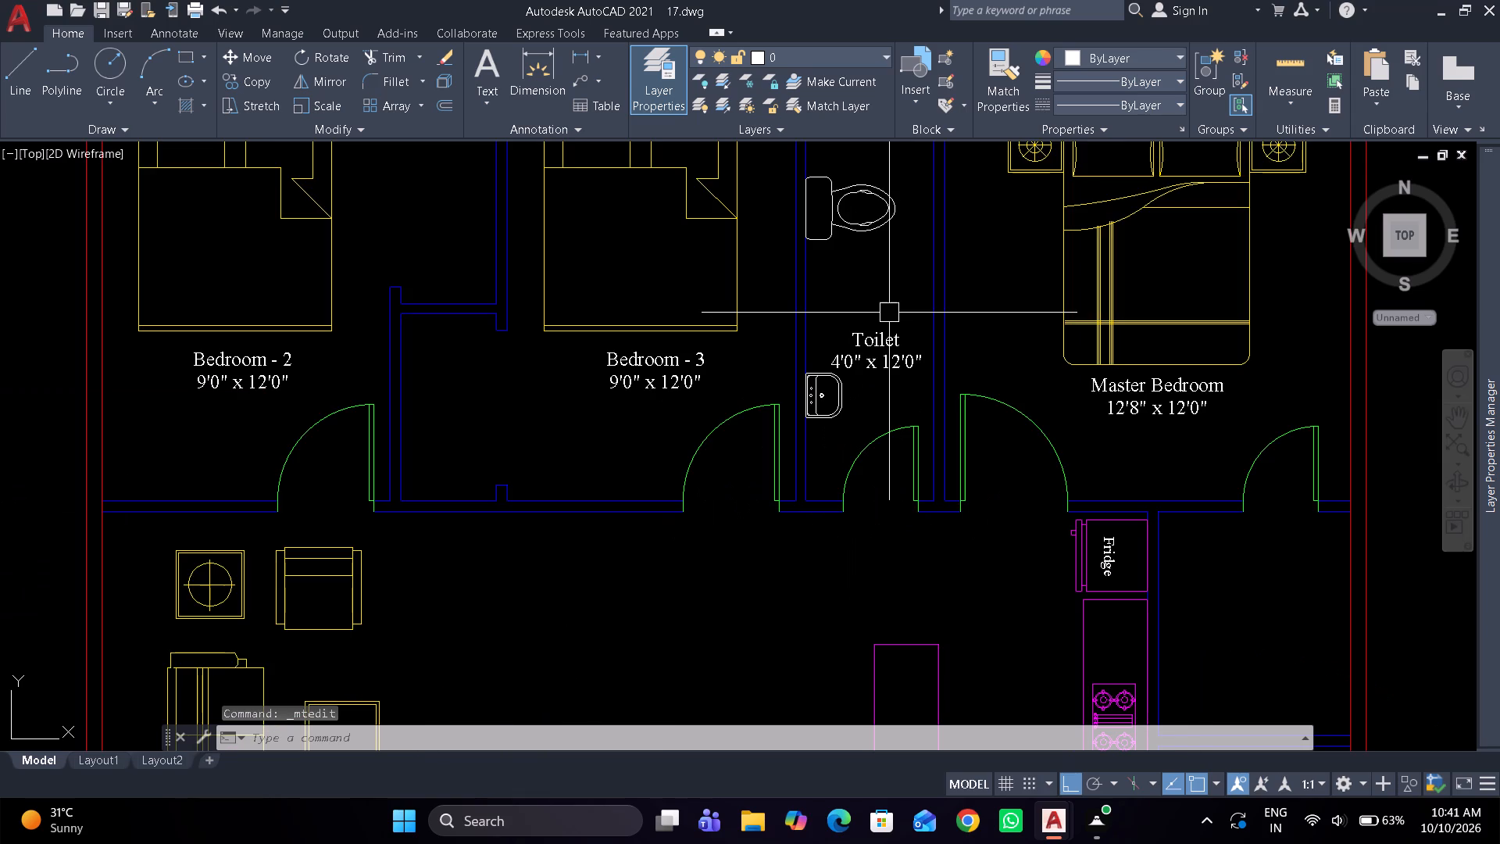
{"action": "left_click_drag", "start_coordinate": [887, 355], "coordinate": [884, 344]}
{"action": "key", "text": "ctrl+Up"}
{"action": "key", "text": "ctrl+Up"}
{"action": "key", "text": "ctrl+Up"}
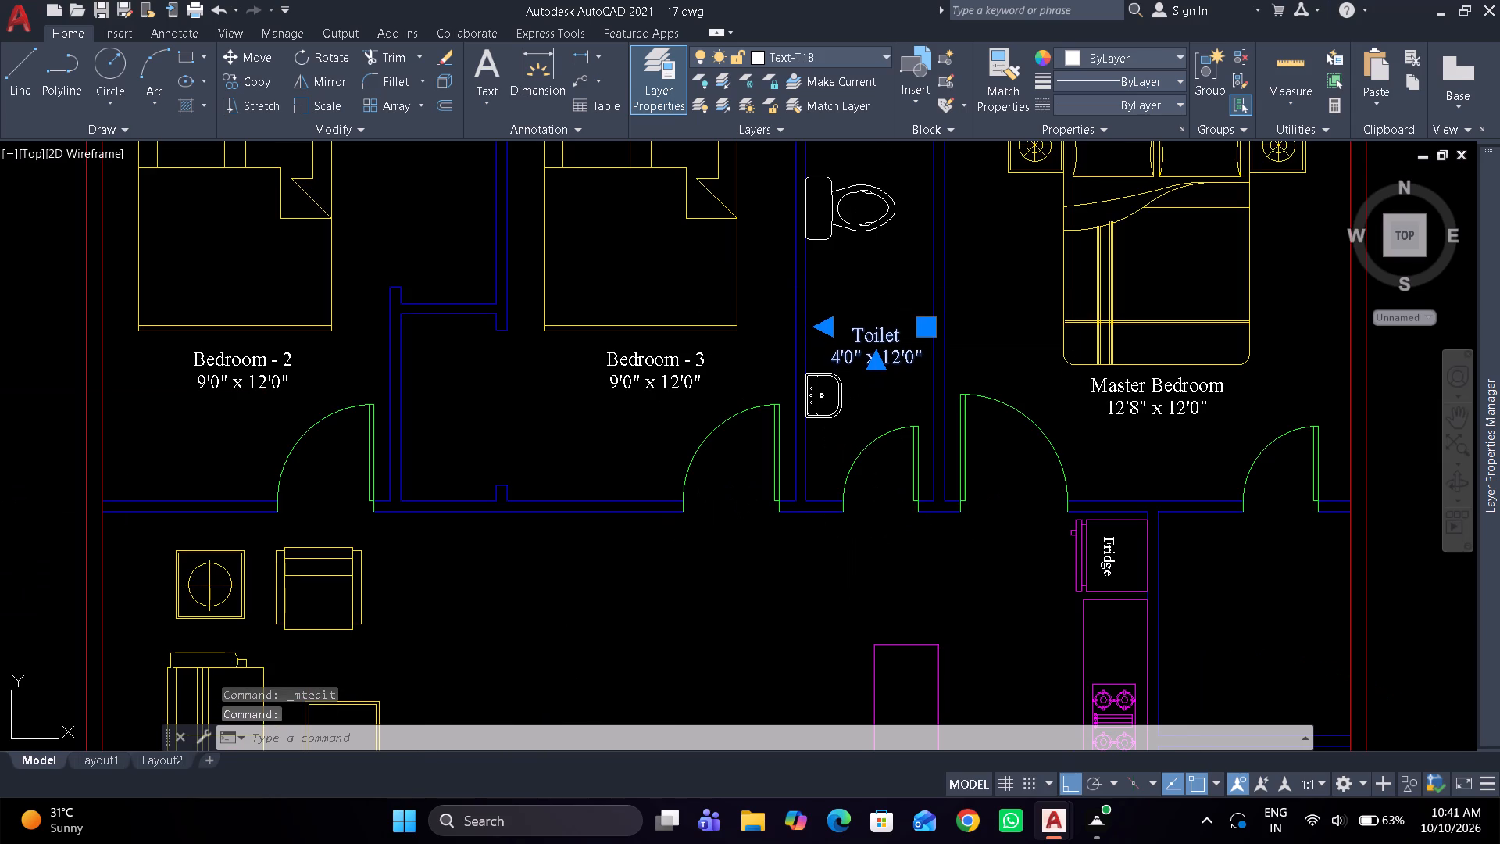
{"action": "key", "text": "ctrl+Up"}
{"action": "key", "text": "ctrl+Up"}
{"action": "key", "text": "ctrl+Up"}
{"action": "key", "text": "ctrl+Up"}
{"action": "key", "text": "ctrl+Up"}
{"action": "key", "text": "ctrl+Up"}
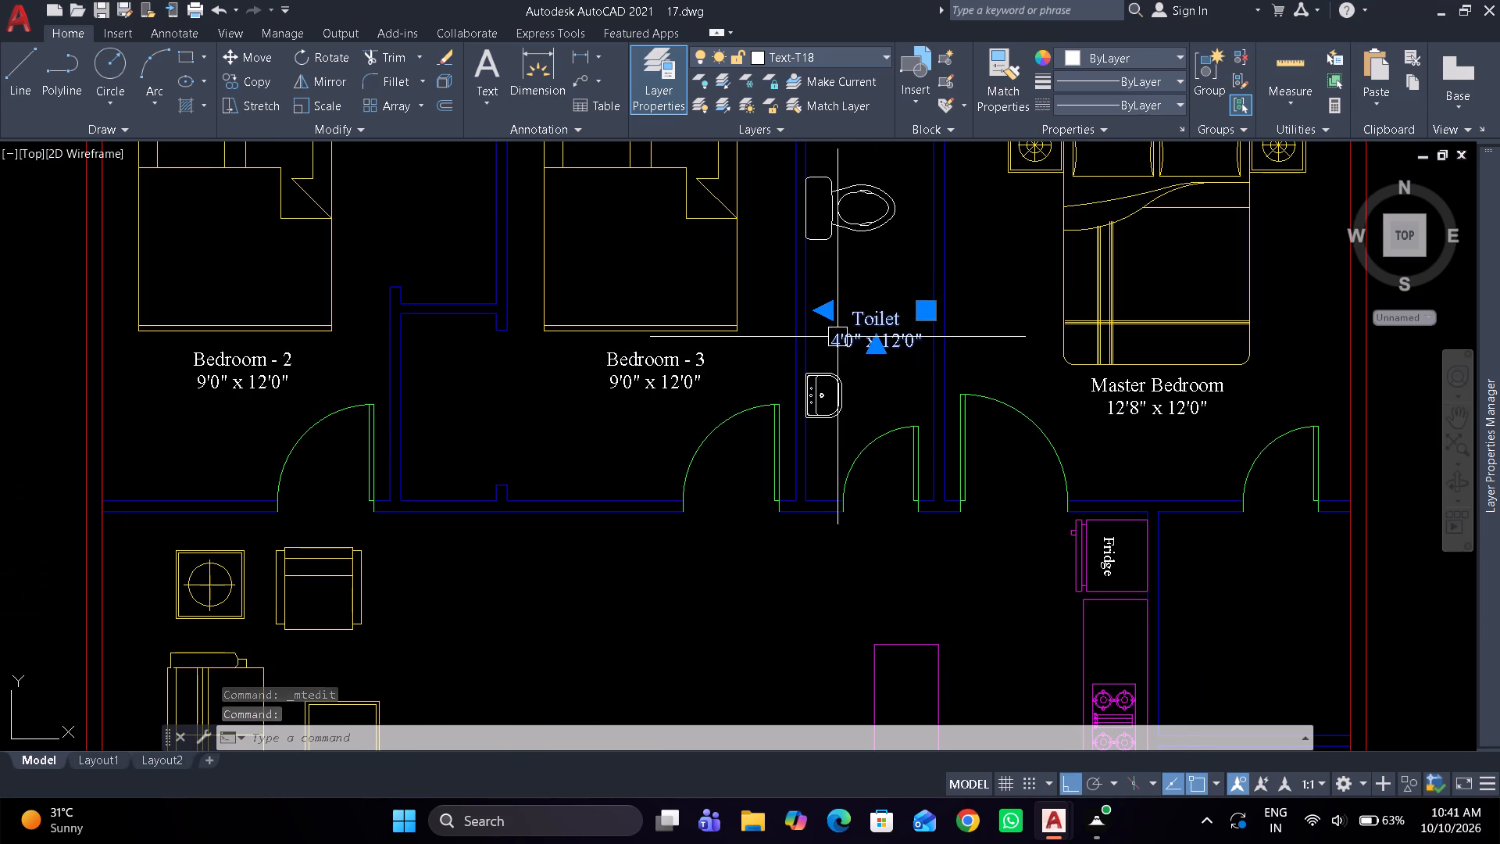
{"action": "key", "text": "Escape"}
Copy the Bedroom - 3 label straight south into the open area between the coffee table and the kitchen island.
{"action": "scroll", "coordinate": [806, 371], "scroll_direction": "down", "scroll_amount": 1}
{"action": "middle_click_drag", "start_coordinate": [806, 371], "coordinate": [870, 264]}
{"action": "left_click", "coordinate": [781, 266]}
{"action": "key", "text": "c"}
{"action": "key", "text": "o"}
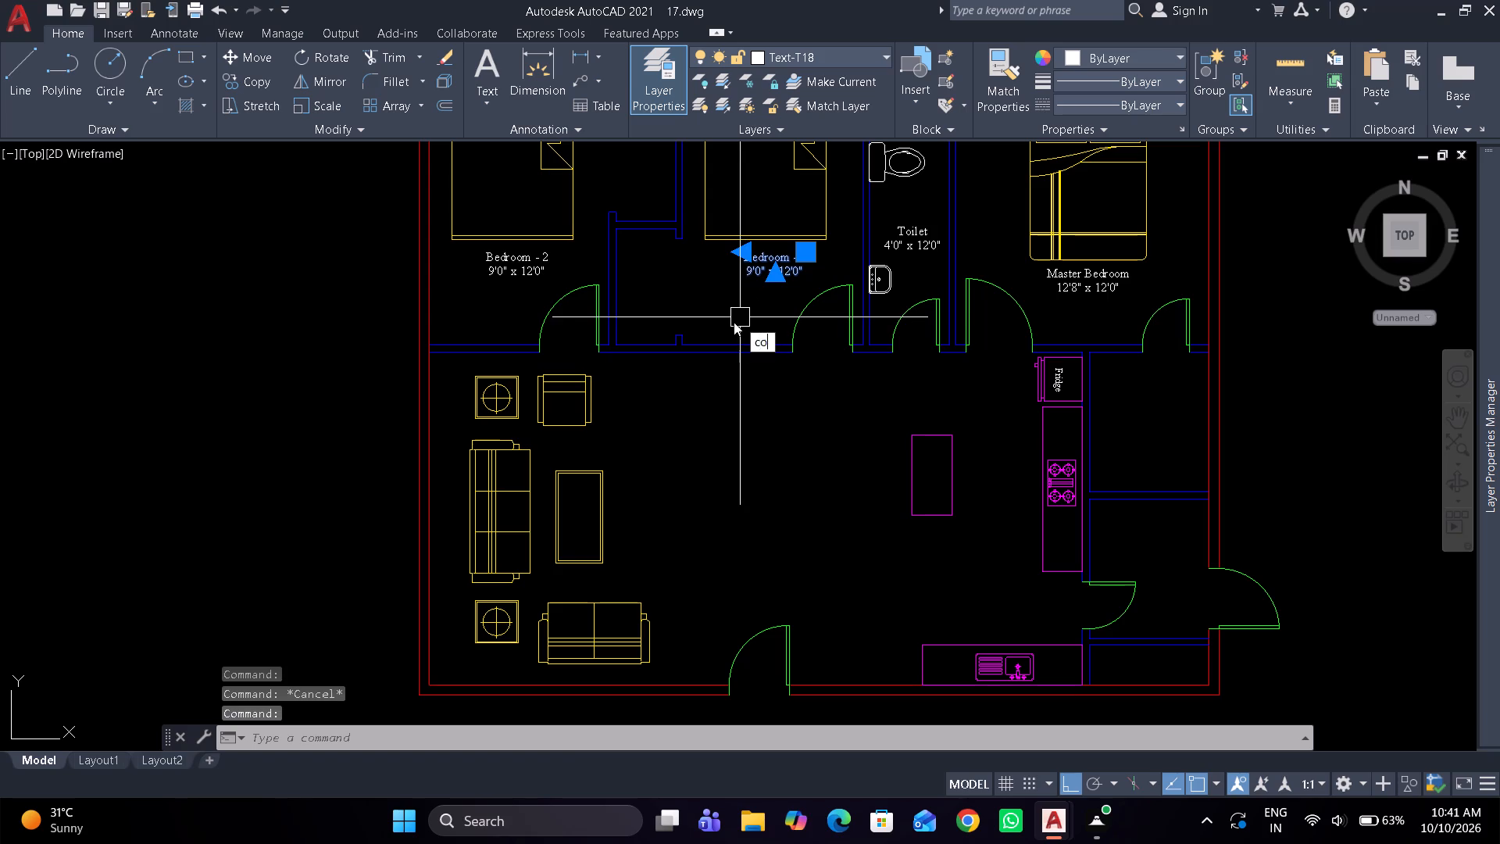
{"action": "key", "text": "space"}
{"action": "left_click", "coordinate": [745, 274]}
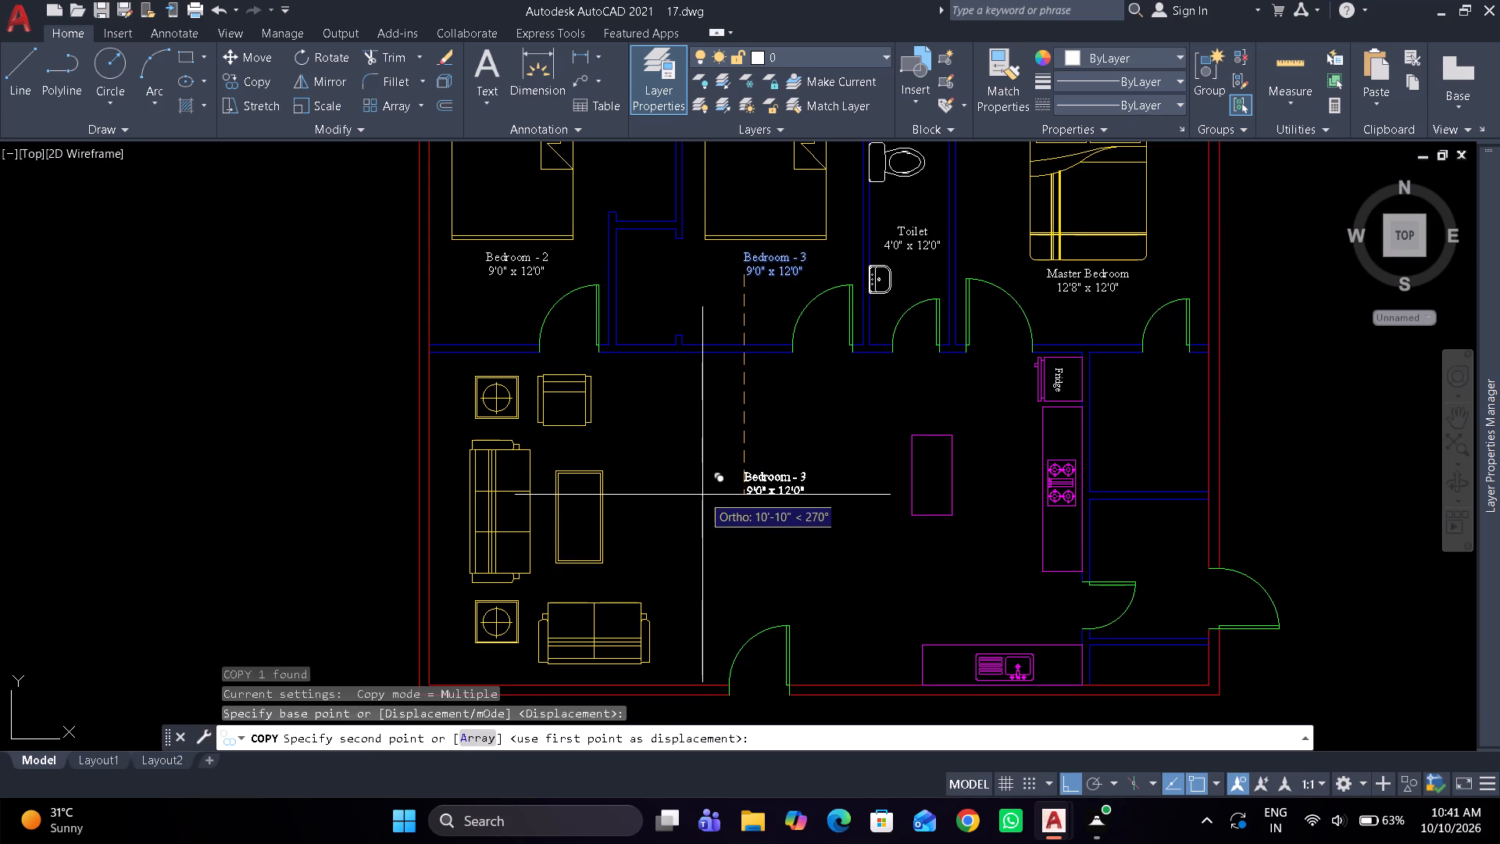
{"action": "left_click", "coordinate": [699, 517]}
{"action": "key", "text": "space"}
Change the copied label in the open area to "Dining Area" over 9'0" x 16'4".
{"action": "scroll", "coordinate": [767, 508], "scroll_direction": "up", "scroll_amount": 1}
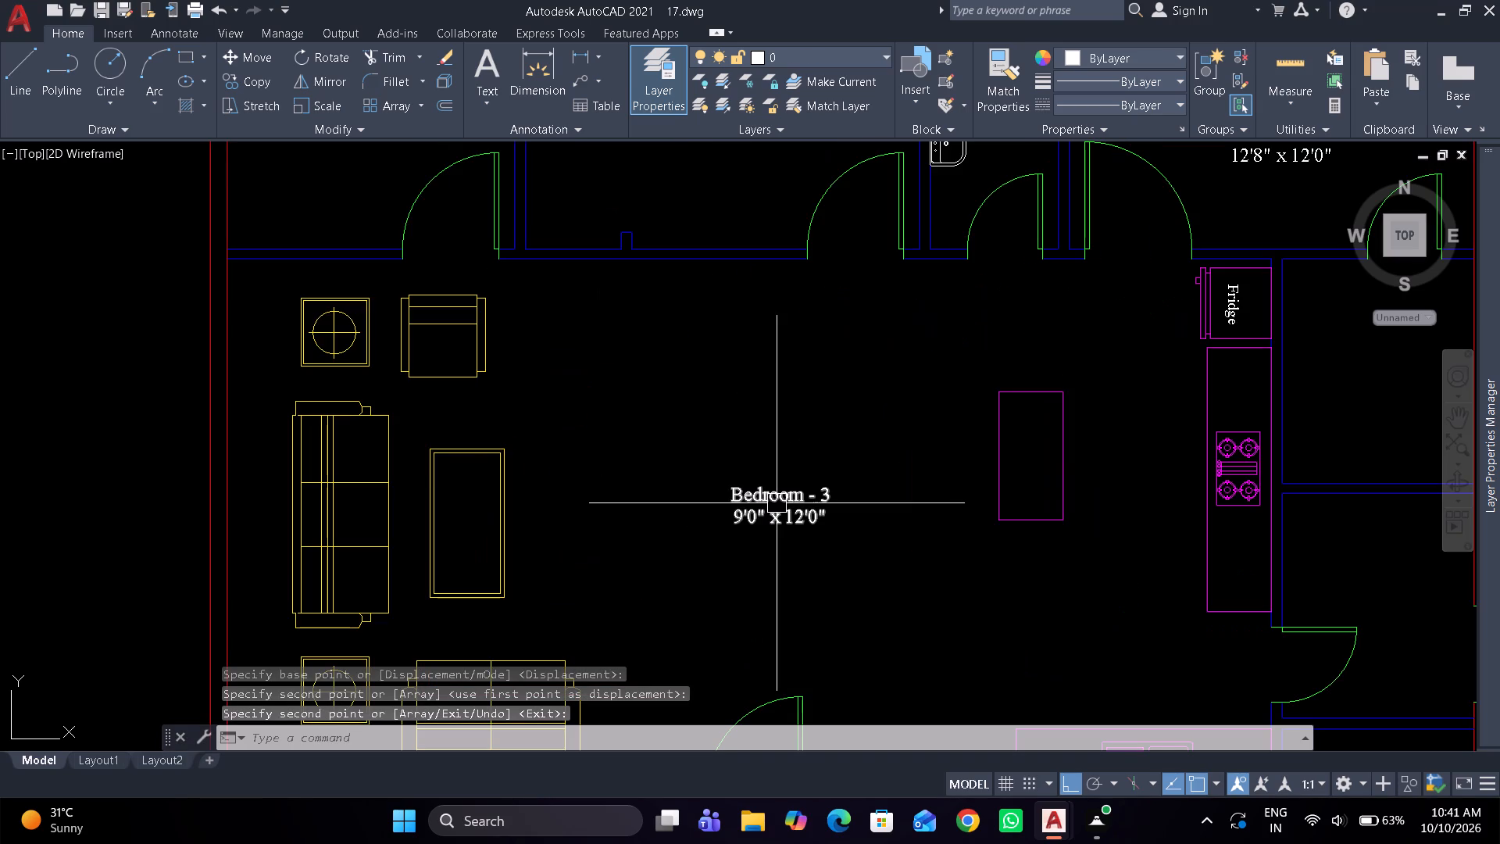
{"action": "double_click", "coordinate": [777, 503]}
{"action": "key", "text": "ctrl+a"}
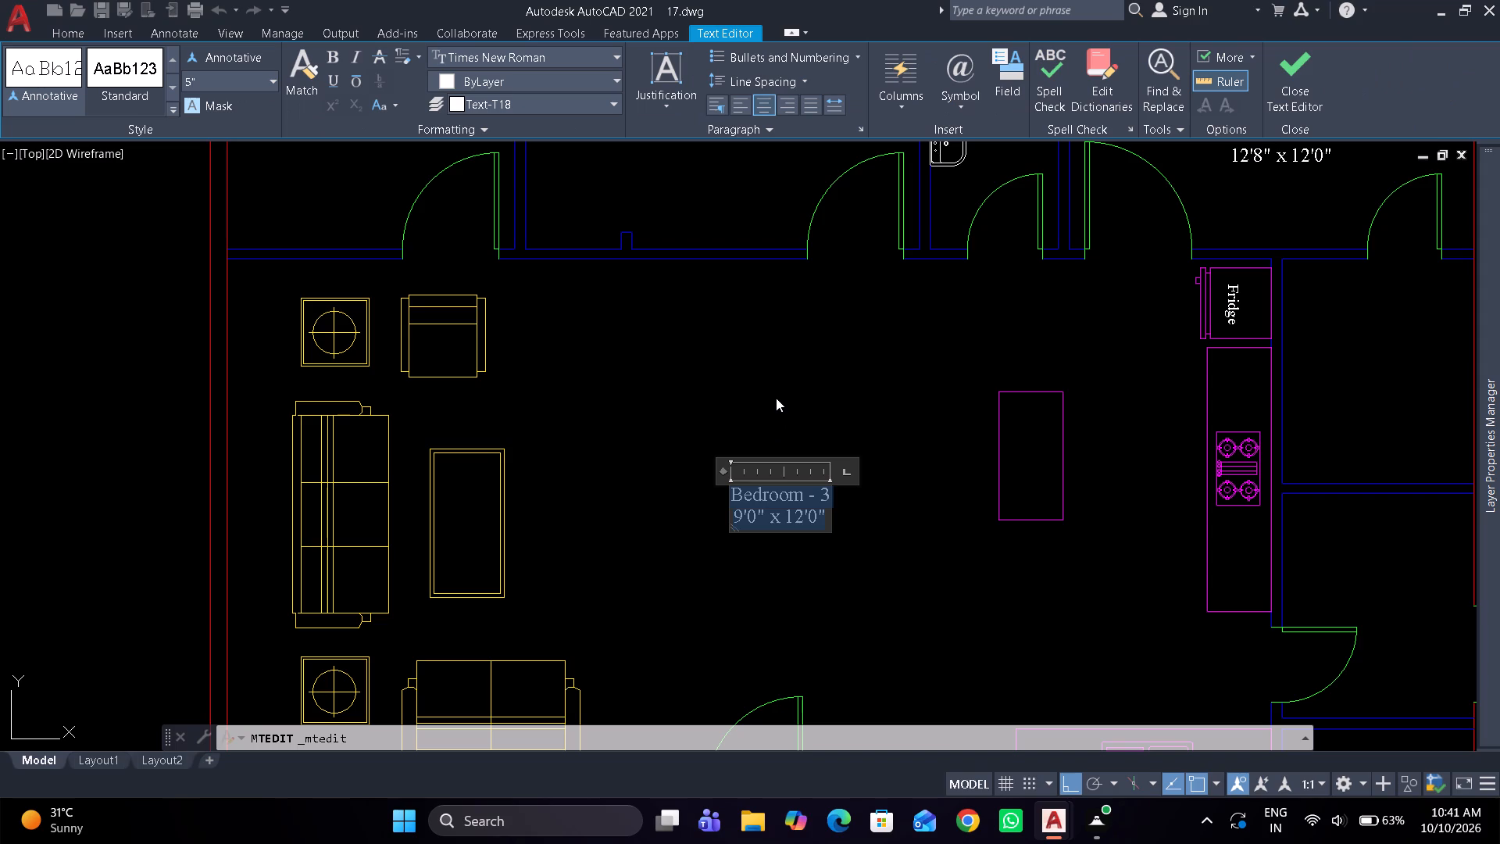
{"action": "type", "text": "Dining HA"}
{"action": "type", "text": "ll"}
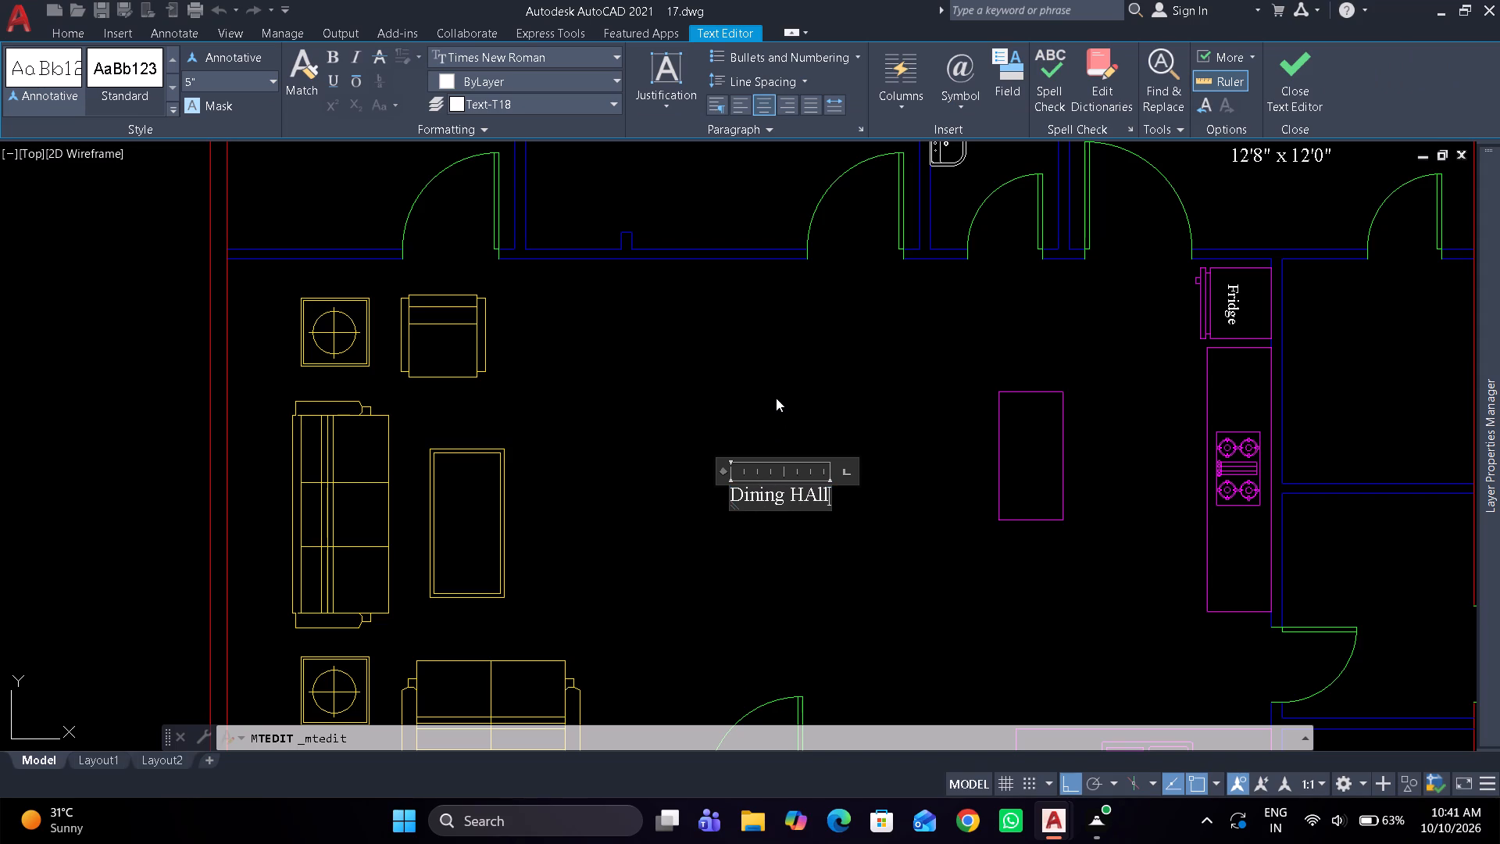
{"action": "key", "text": "BackSpace"}
{"action": "key", "text": "BackSpace"}
{"action": "key", "text": "BackSpace"}
{"action": "key", "text": "BackSpace"}
{"action": "type", "text": "Hall"}
{"action": "key", "text": "BackSpace"}
{"action": "key", "text": "BackSpace"}
{"action": "key", "text": "BackSpace"}
{"action": "key", "text": "BackSpace"}
{"action": "key", "text": "BackSpace"}
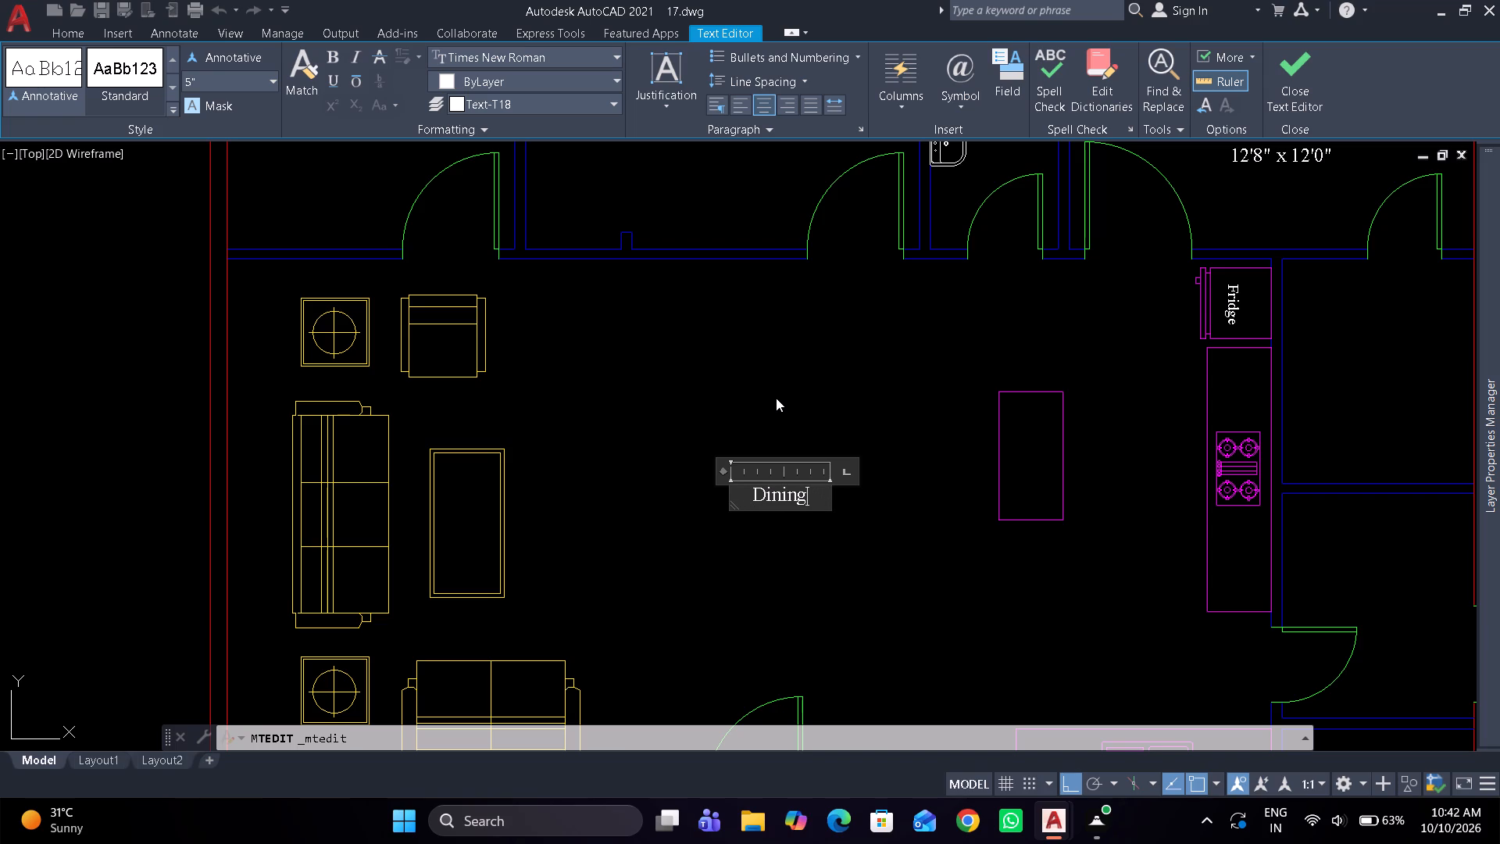
{"action": "key", "text": "space"}
{"action": "type", "text": "Area"}
{"action": "key", "text": "Return"}
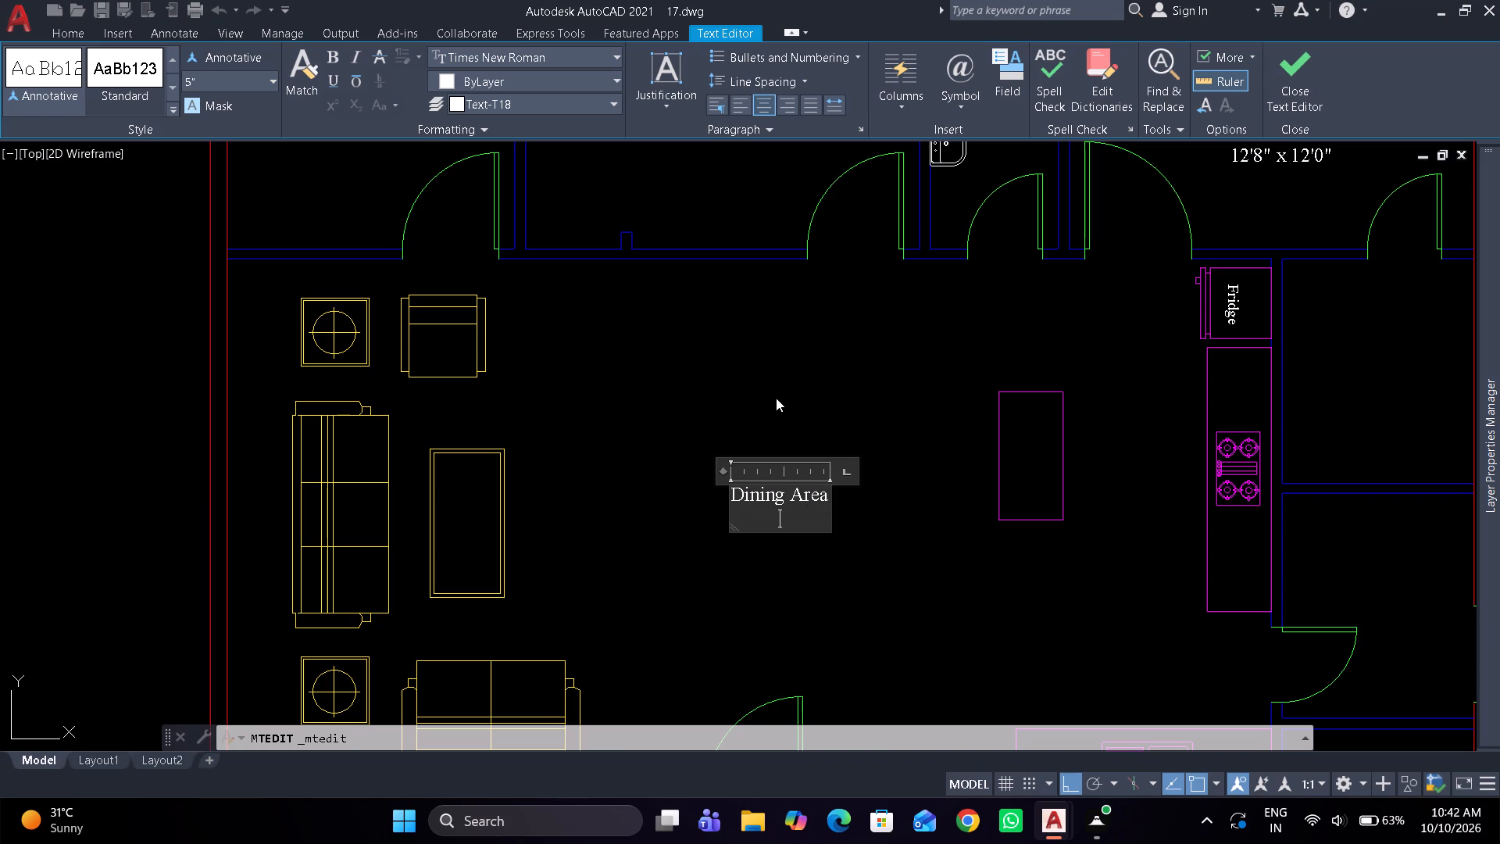
{"action": "type", "text": "9'0\" x"}
{"action": "key", "text": "space"}
{"action": "type", "text": "16'4\""}
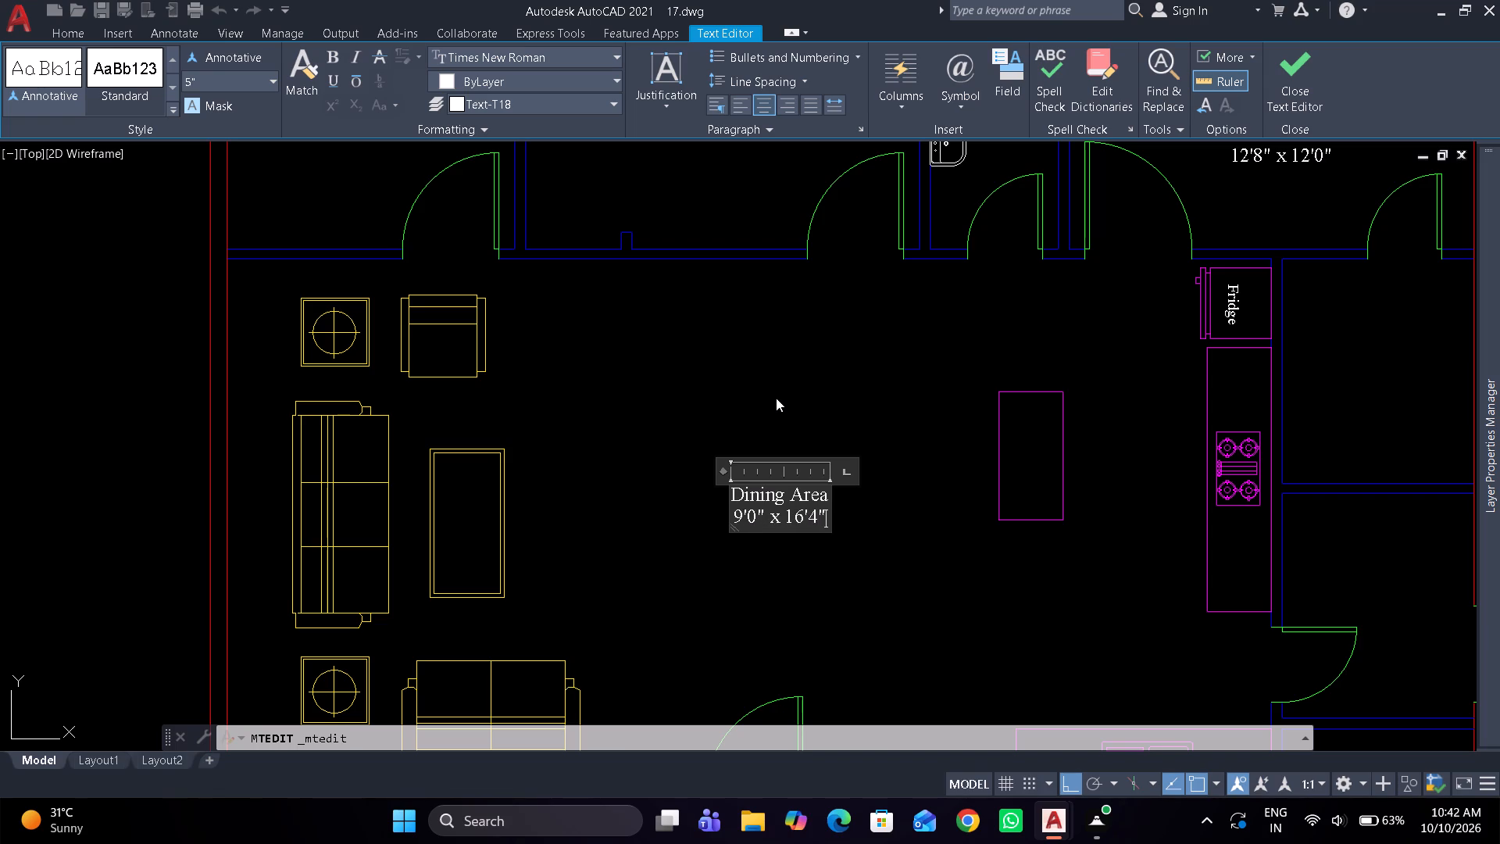
{"action": "left_click", "coordinate": [772, 384]}
Copy the Dining Area label about 7' west, beside the coffee table.
{"action": "left_click_drag", "start_coordinate": [772, 492], "coordinate": [765, 467]}
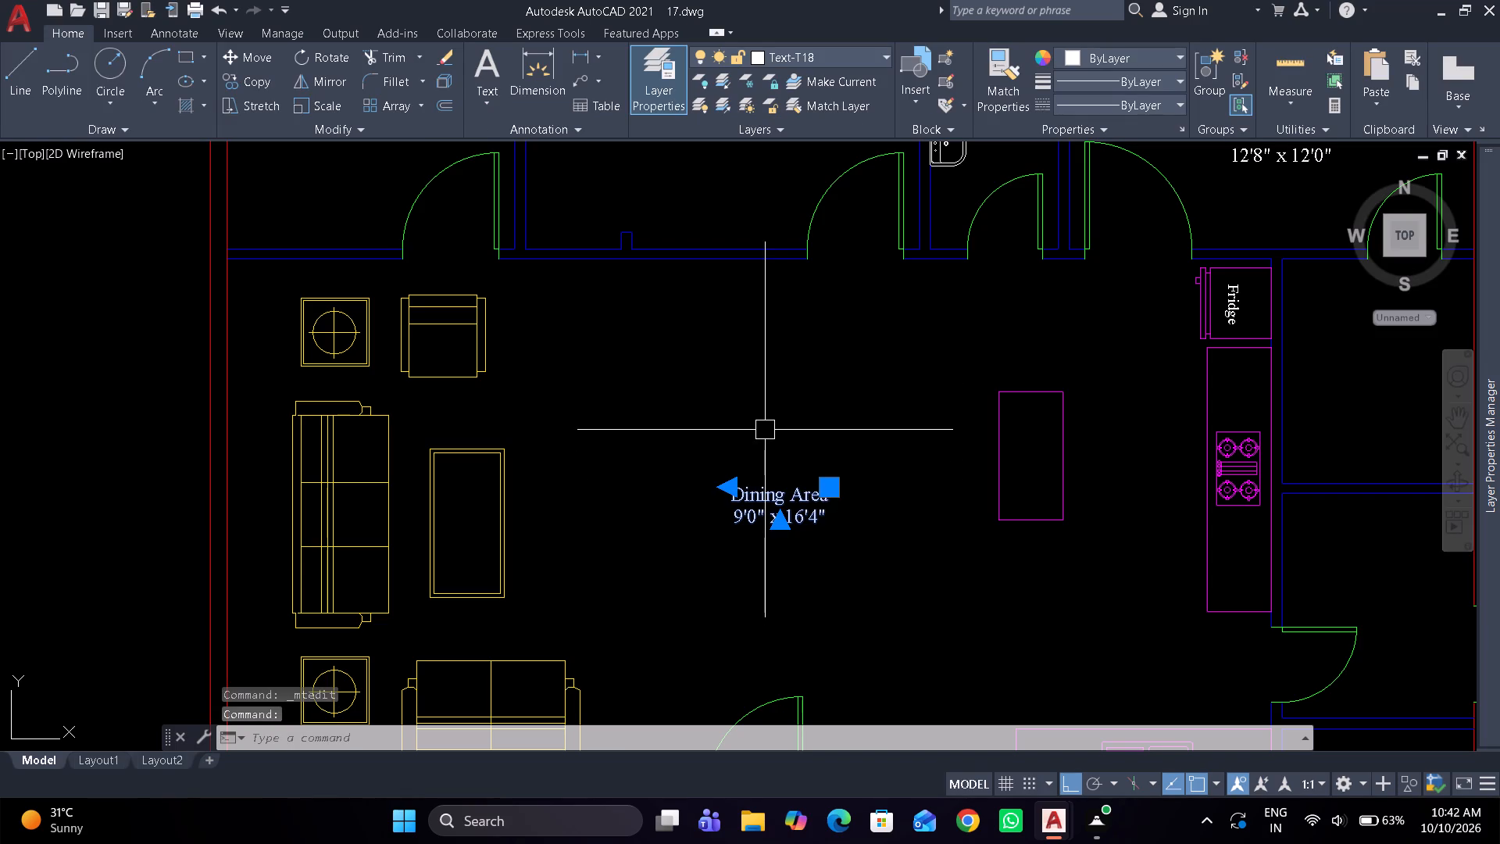
{"action": "key", "text": "c"}
{"action": "key", "text": "o"}
{"action": "key", "text": "space"}
{"action": "left_click", "coordinate": [817, 385]}
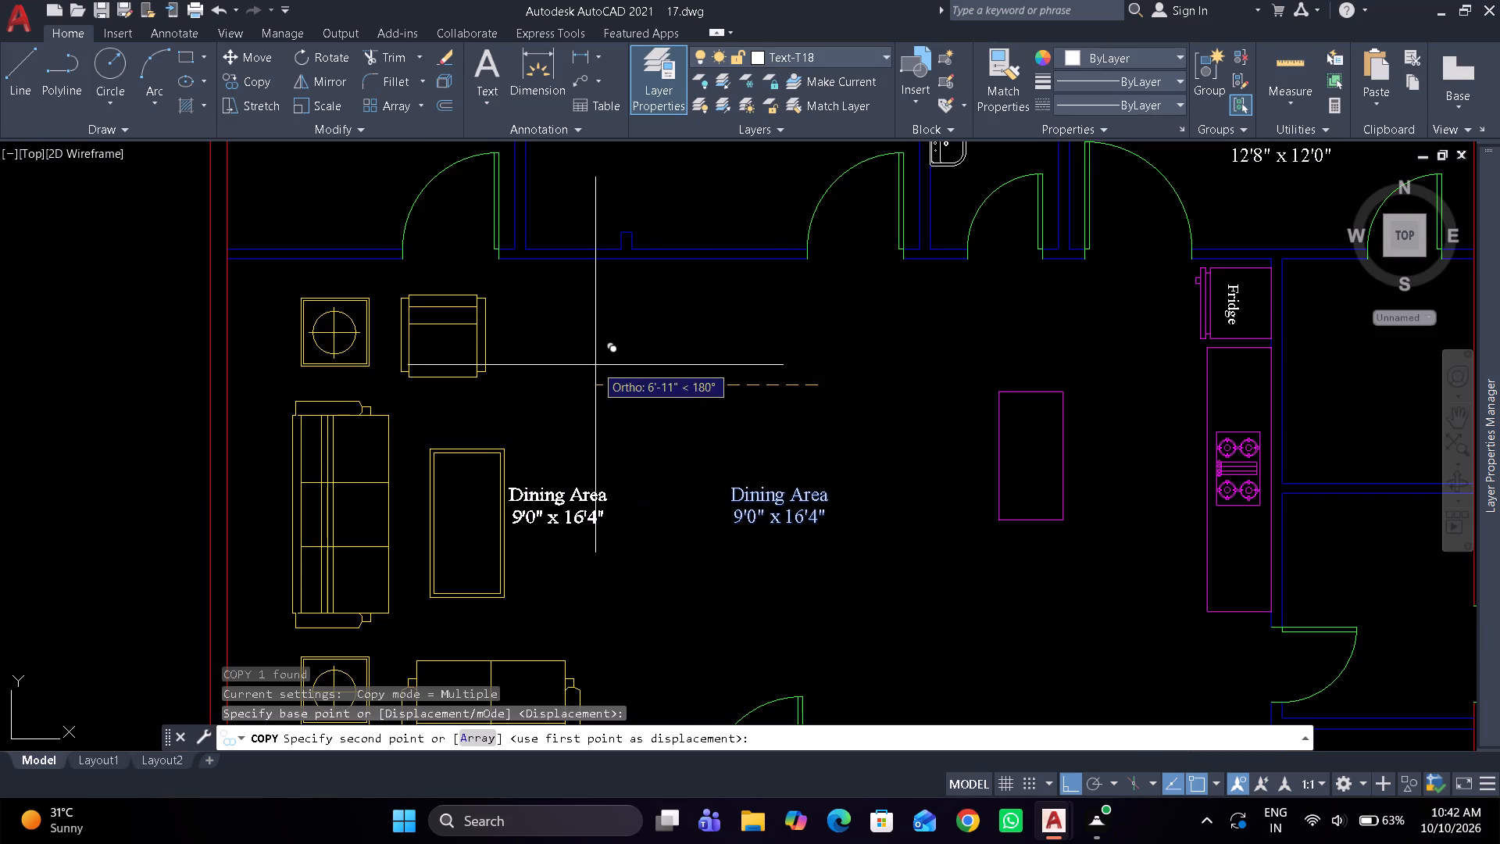
{"action": "left_click", "coordinate": [602, 388]}
{"action": "key", "text": "space"}
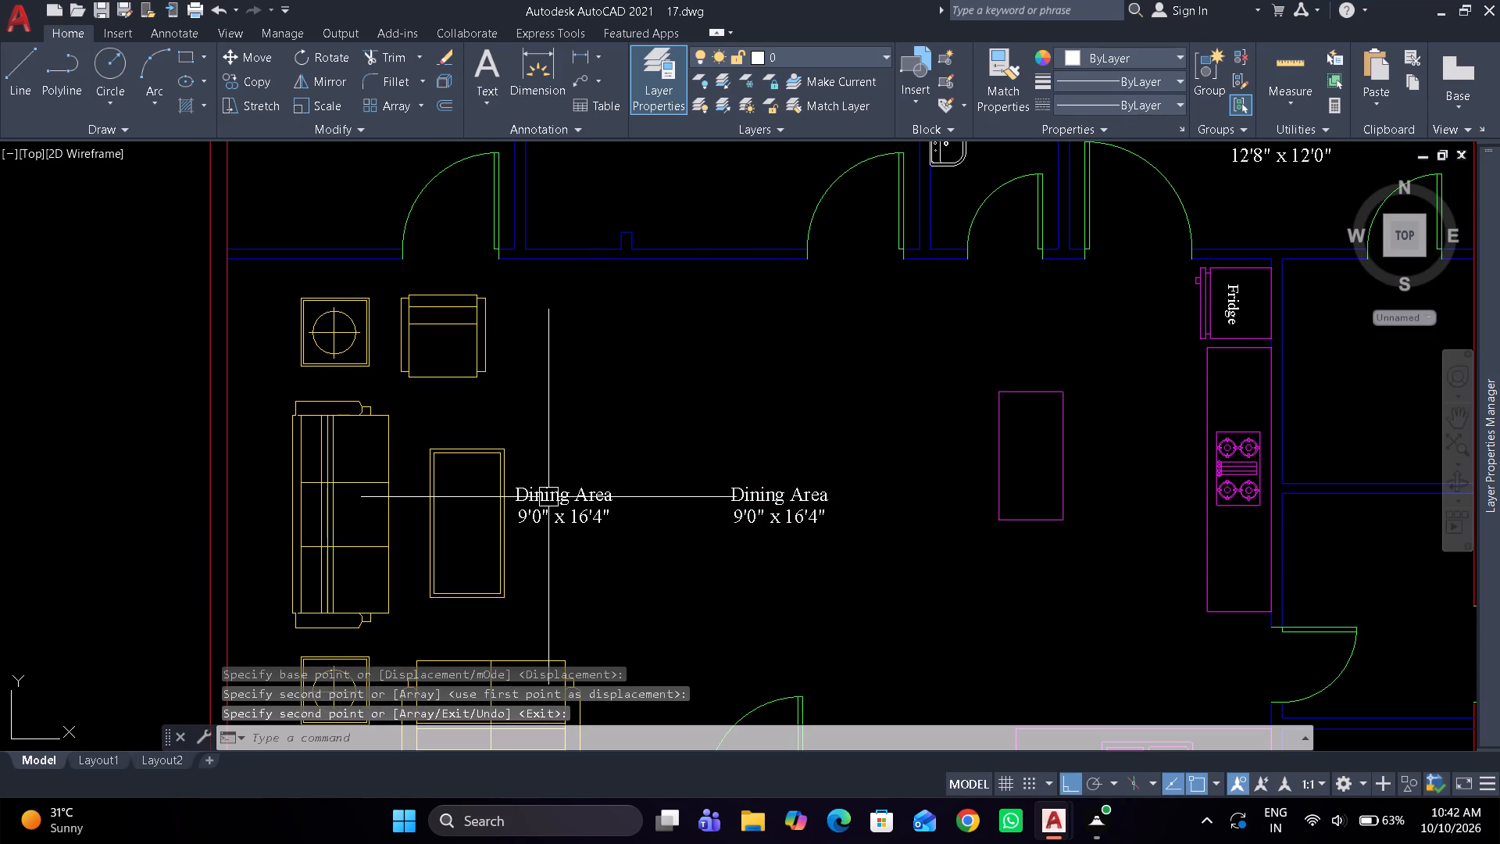
Replace the text of the label beside the coffee table with "Family Room", widening its text frame to fit the name on one line.
{"action": "double_click", "coordinate": [548, 497]}
{"action": "key", "text": "ctrl+a"}
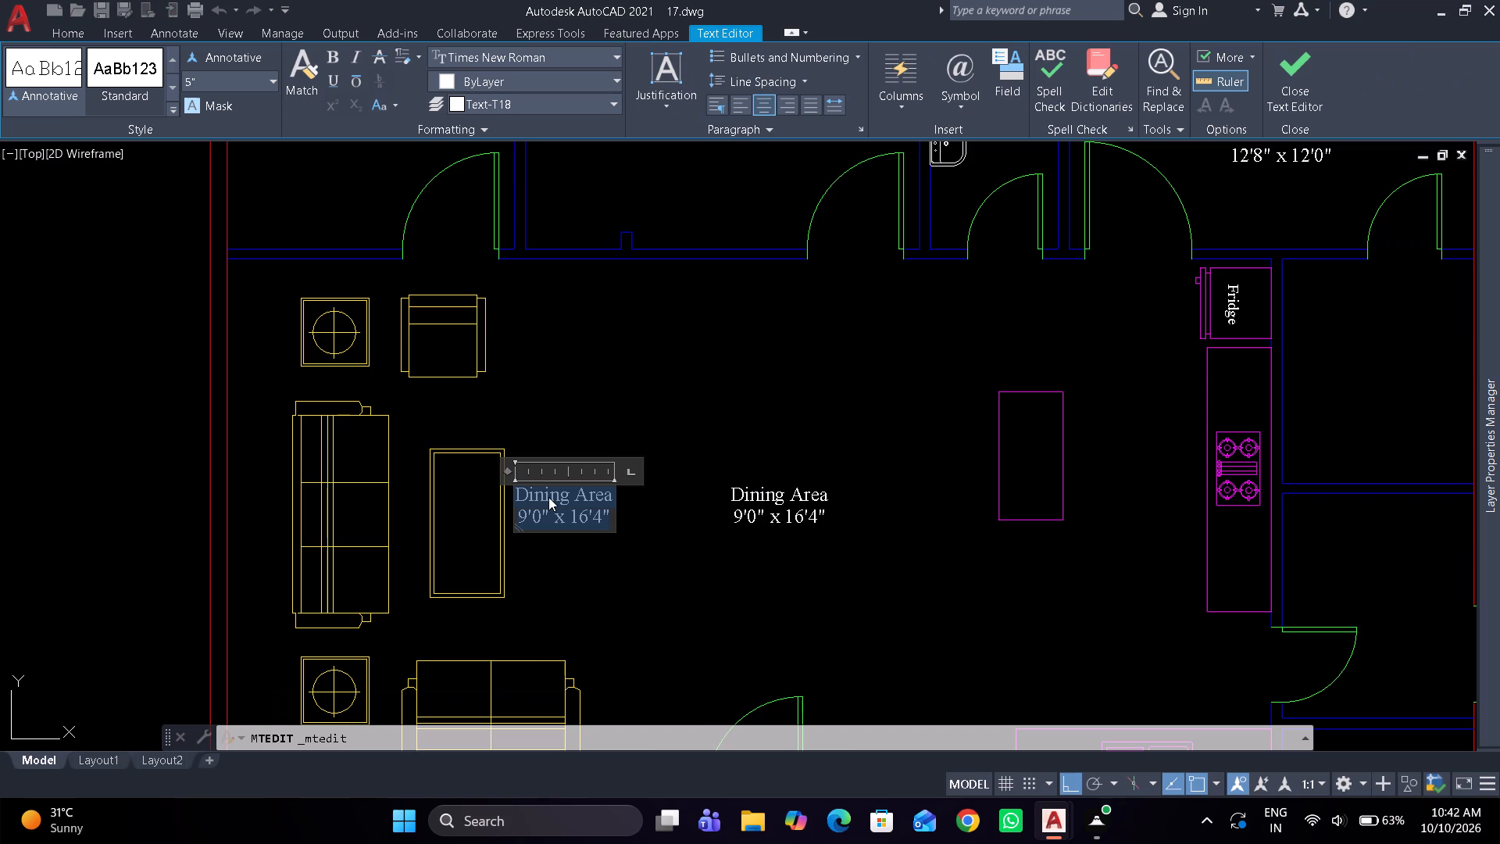
{"action": "type", "text": "Family"}
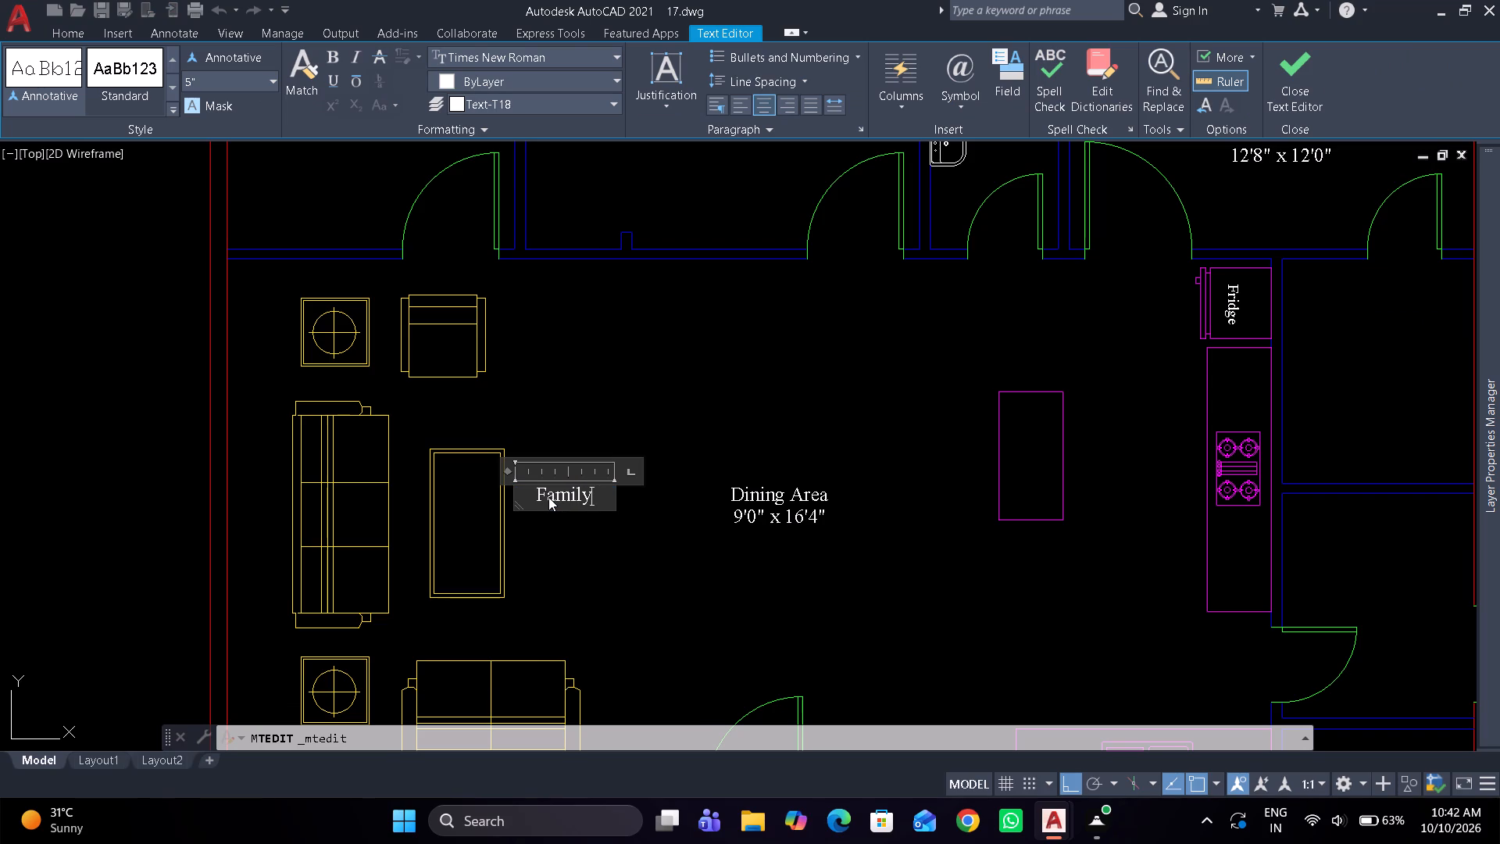
{"action": "key", "text": "space"}
{"action": "type", "text": "Room"}
{"action": "key", "text": "Return"}
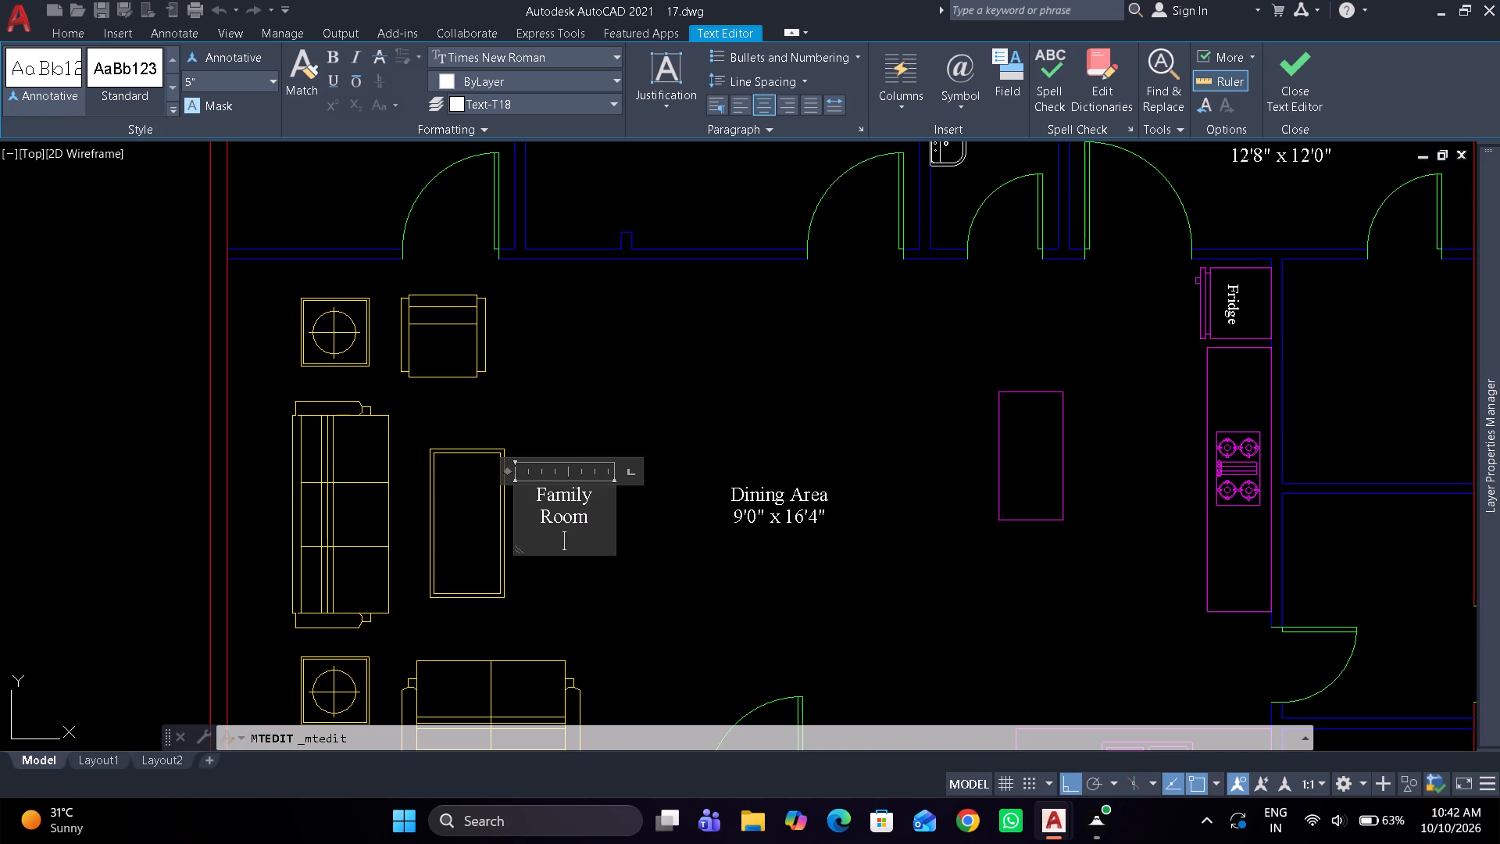
{"action": "left_click_drag", "start_coordinate": [511, 468], "coordinate": [468, 460]}
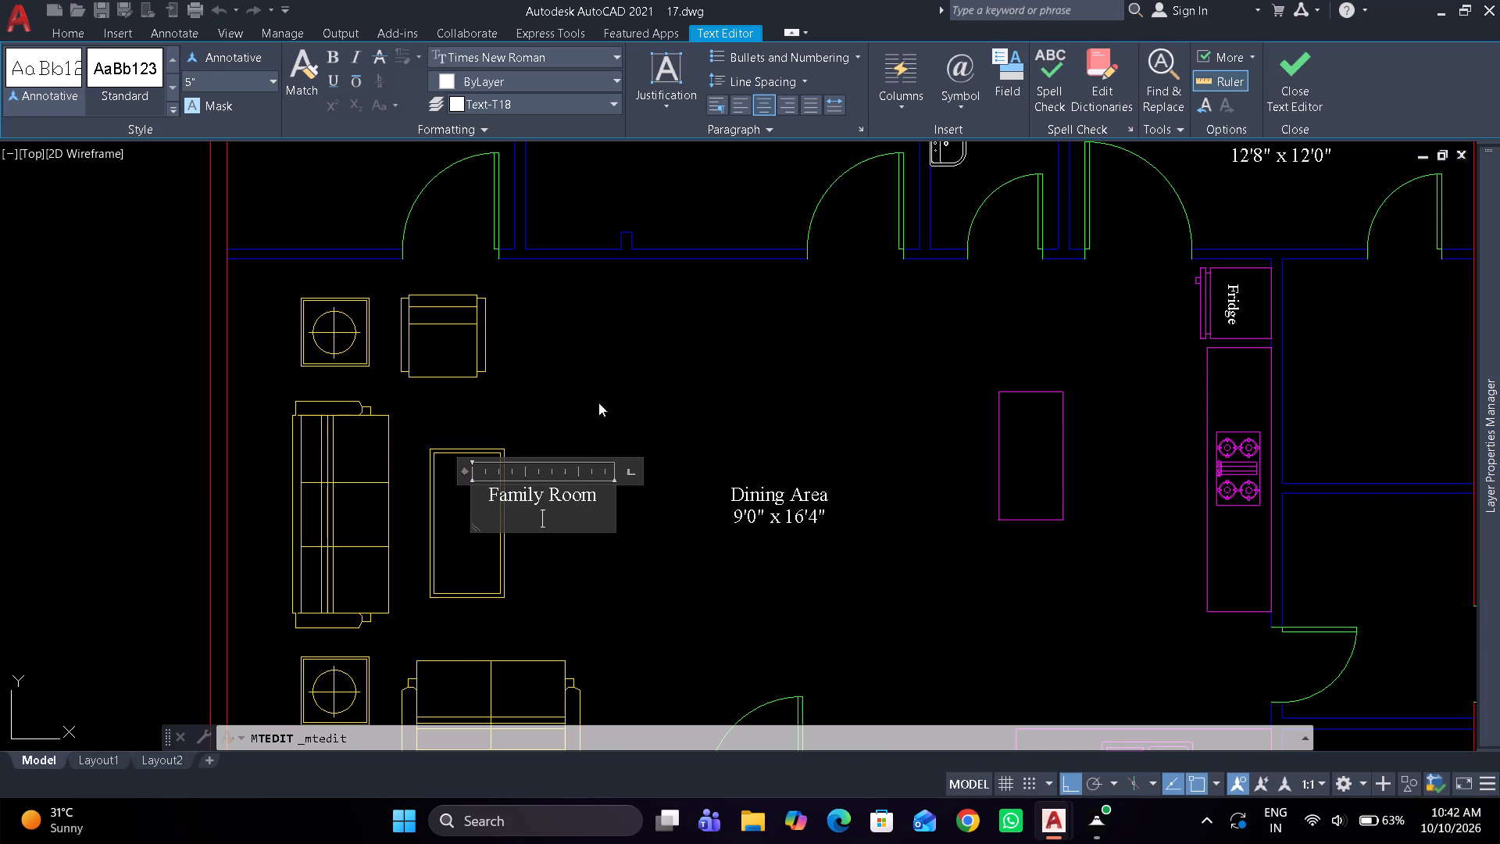
{"action": "left_click_drag", "start_coordinate": [632, 471], "coordinate": [658, 467]}
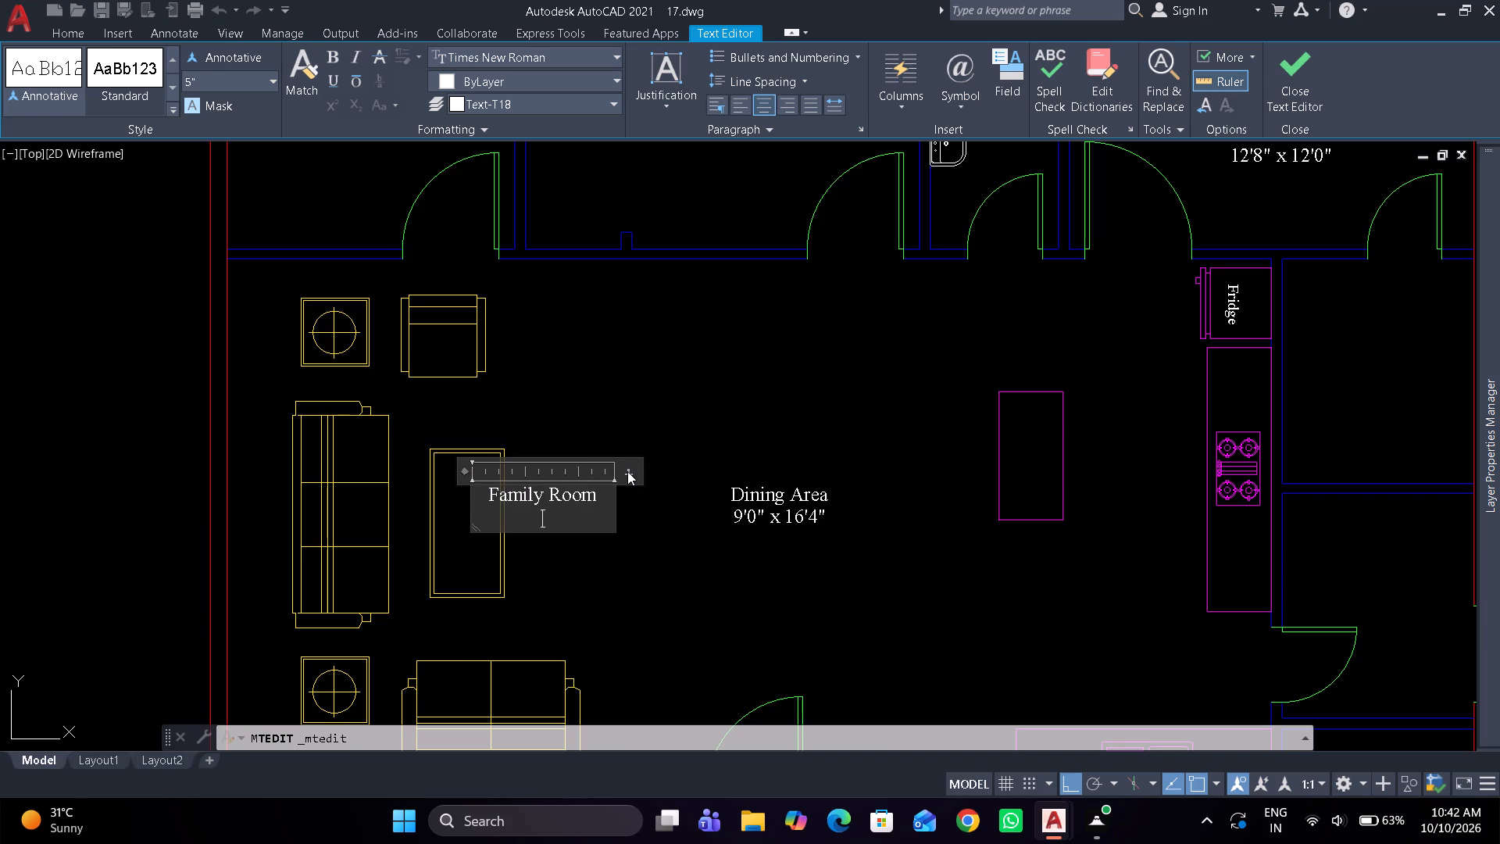
{"action": "left_click", "coordinate": [627, 471]}
{"action": "left_click", "coordinate": [627, 471]}
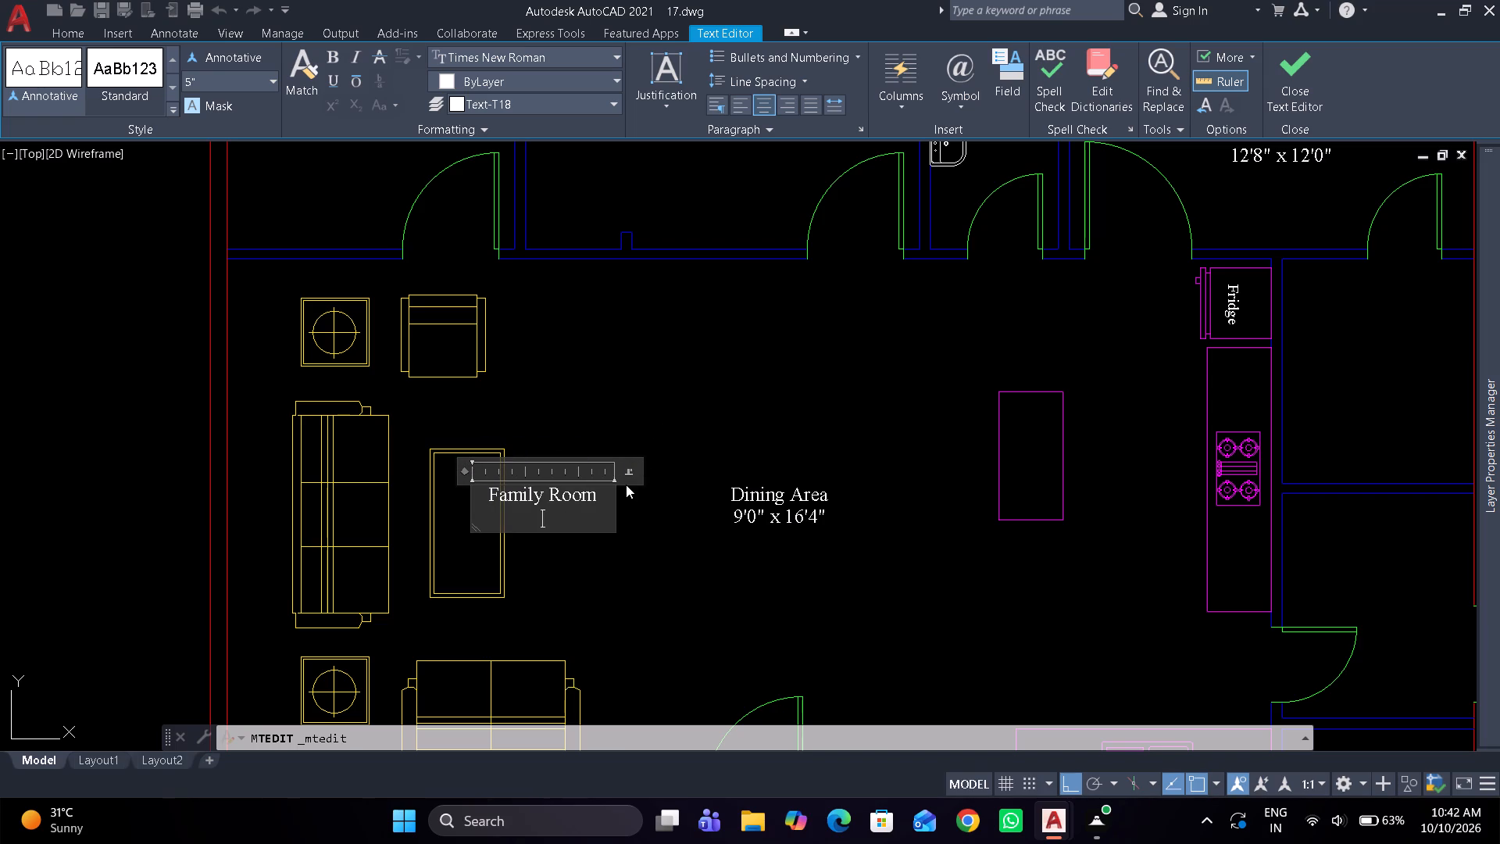
{"action": "left_click", "coordinate": [626, 485]}
{"action": "double_click", "coordinate": [629, 468]}
{"action": "left_click", "coordinate": [629, 470]}
{"action": "left_click", "coordinate": [629, 467]}
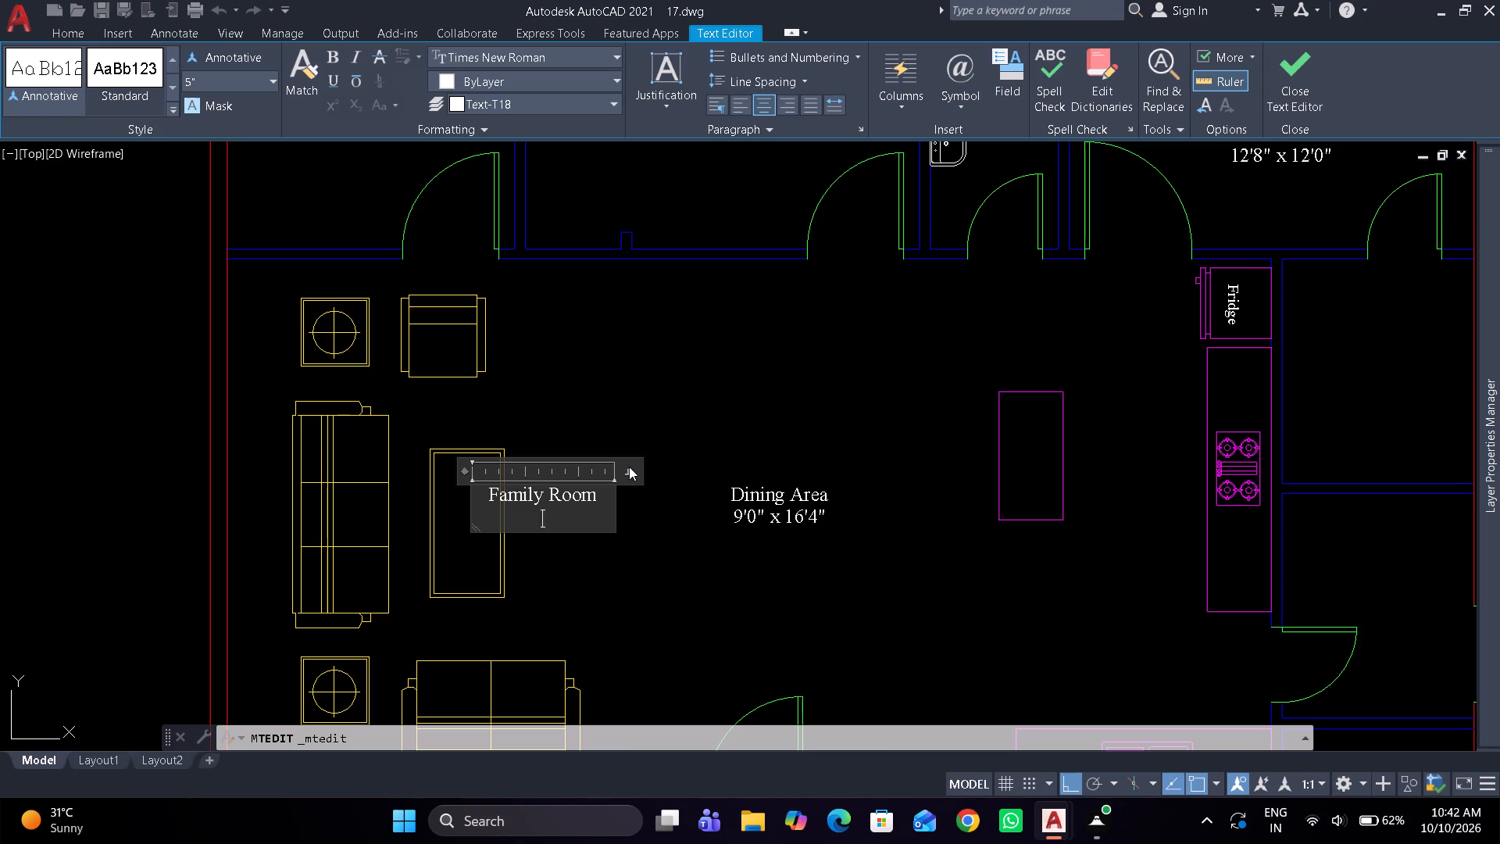
{"action": "left_click", "coordinate": [632, 474]}
Add the dimensions 15'0" x 16'4" as the second line of the Family Room label.
{"action": "type", "text": "15'0\""}
{"action": "key", "text": "space"}
{"action": "type", "text": "x"}
{"action": "key", "text": "space"}
{"action": "type", "text": "16'"}
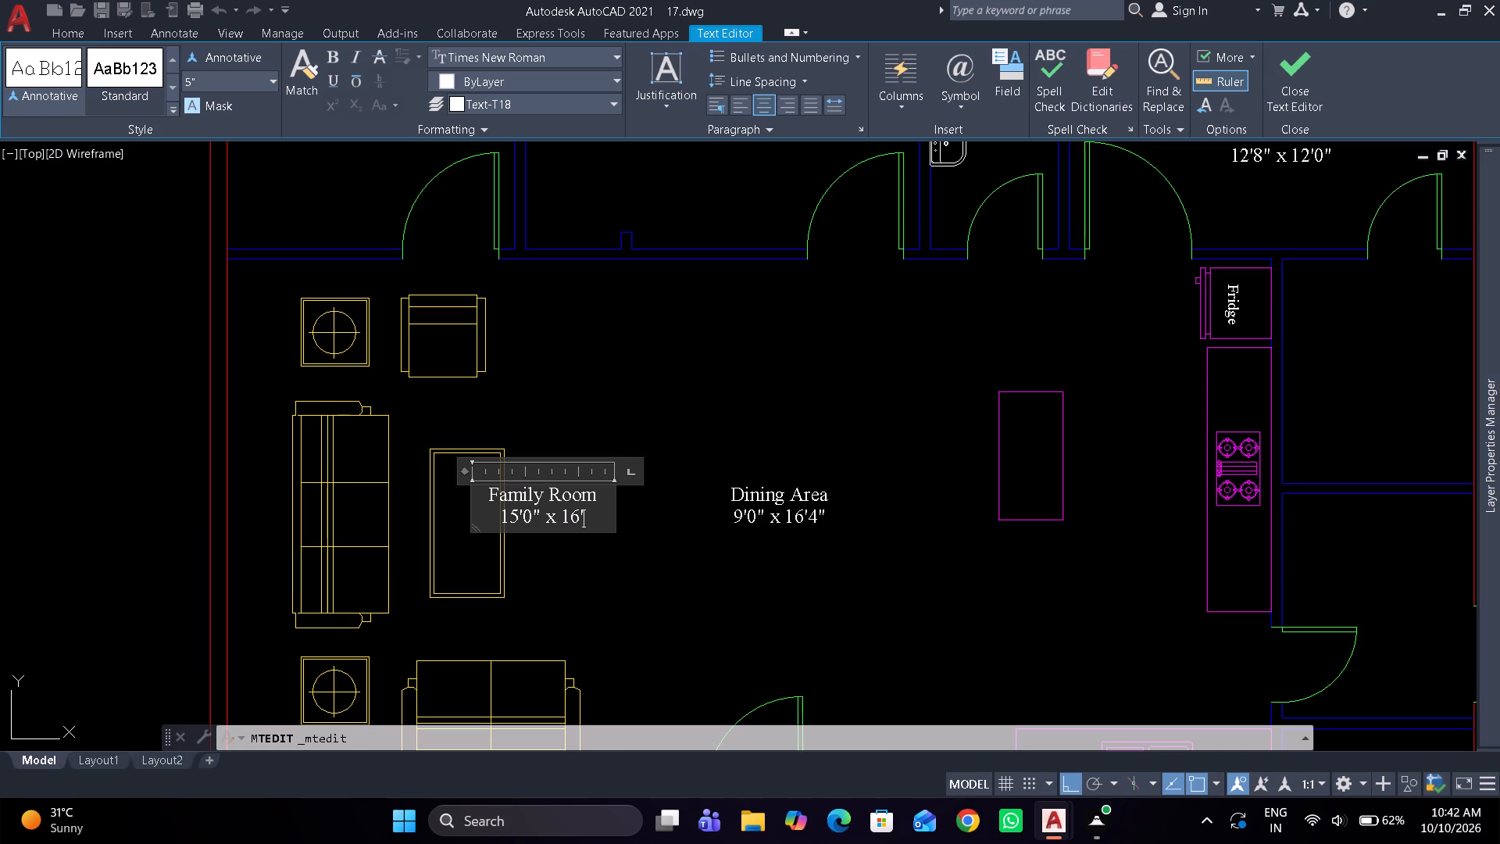
{"action": "type", "text": "4\""}
{"action": "left_click", "coordinate": [622, 370]}
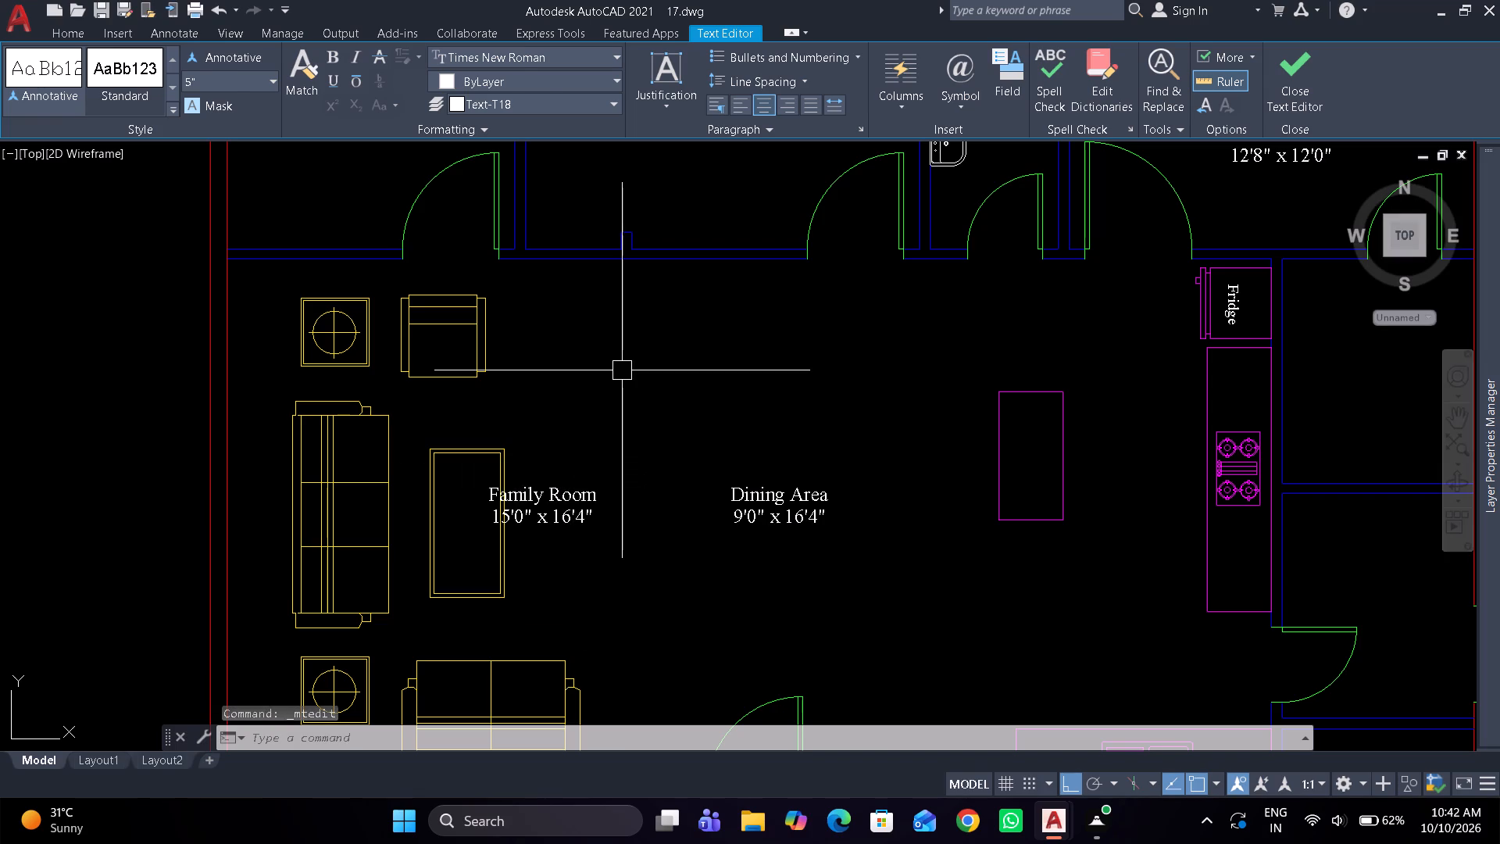
Move the Family Room label northwest into the gap between the armchair and the coffee table.
{"action": "left_click", "coordinate": [553, 517]}
{"action": "left_click_drag", "start_coordinate": [555, 496], "coordinate": [509, 427]}
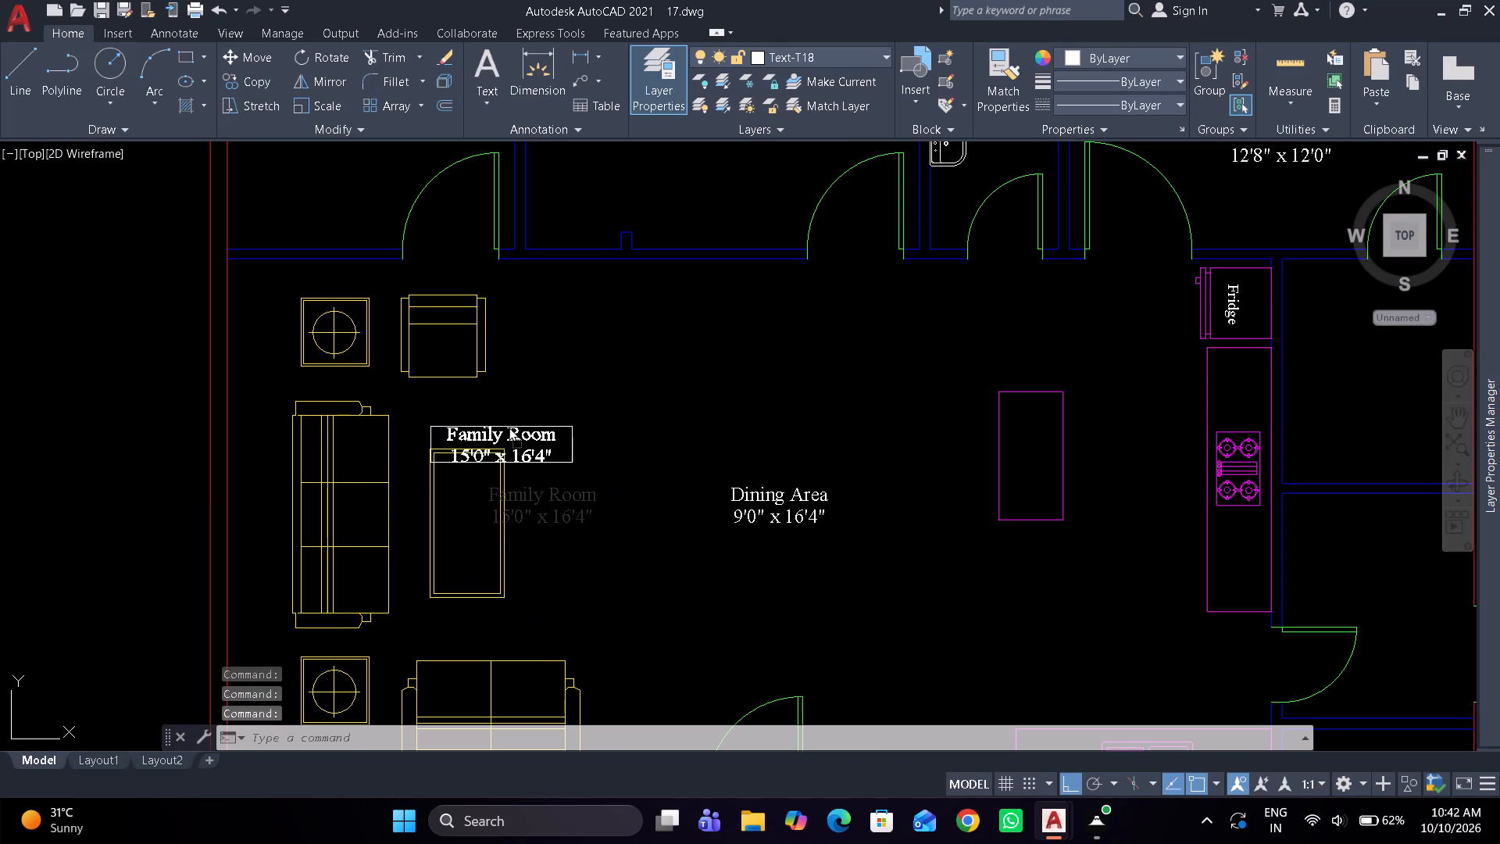
{"action": "left_click_drag", "start_coordinate": [509, 427], "coordinate": [495, 409]}
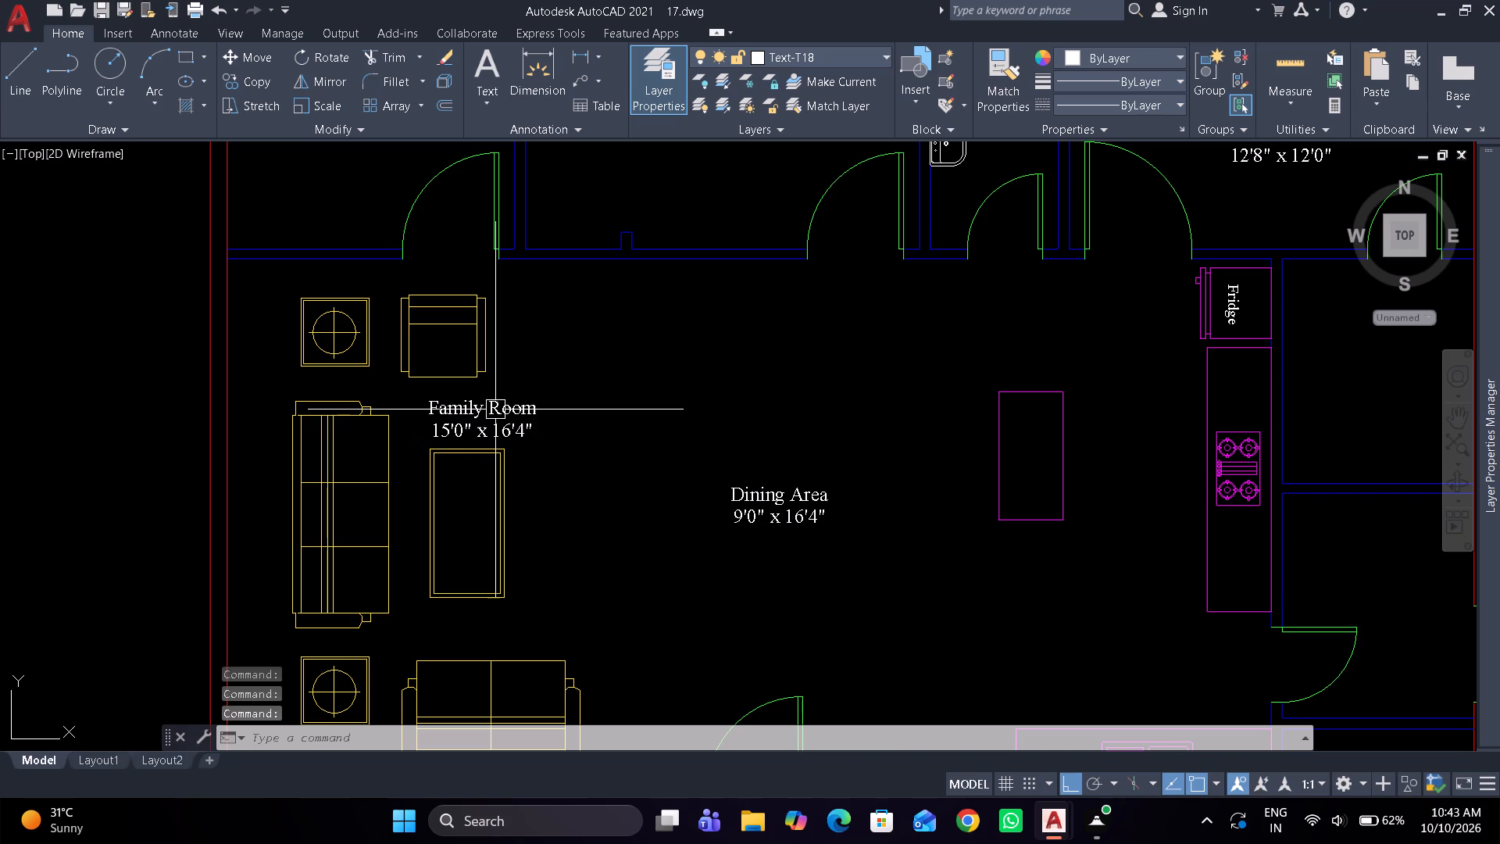
Copy the Family Room label about 20' east, between the kitchen island and the stove counter.
{"action": "left_click", "coordinate": [495, 409]}
{"action": "type", "text": "co"}
{"action": "key", "text": "space"}
{"action": "left_click", "coordinate": [495, 409]}
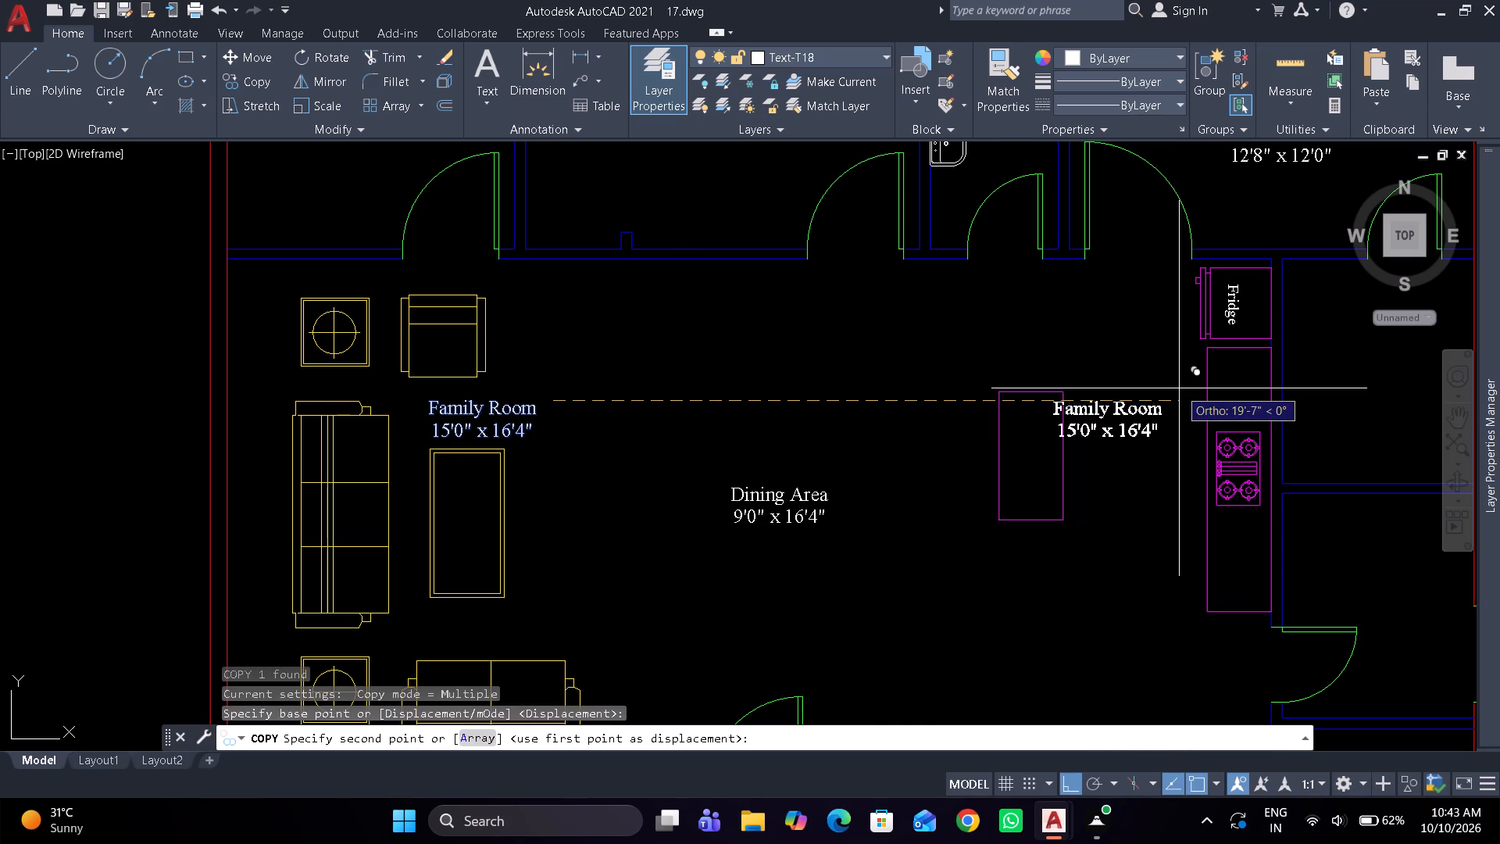
{"action": "scroll", "coordinate": [1179, 388], "scroll_direction": "up", "scroll_amount": 2}
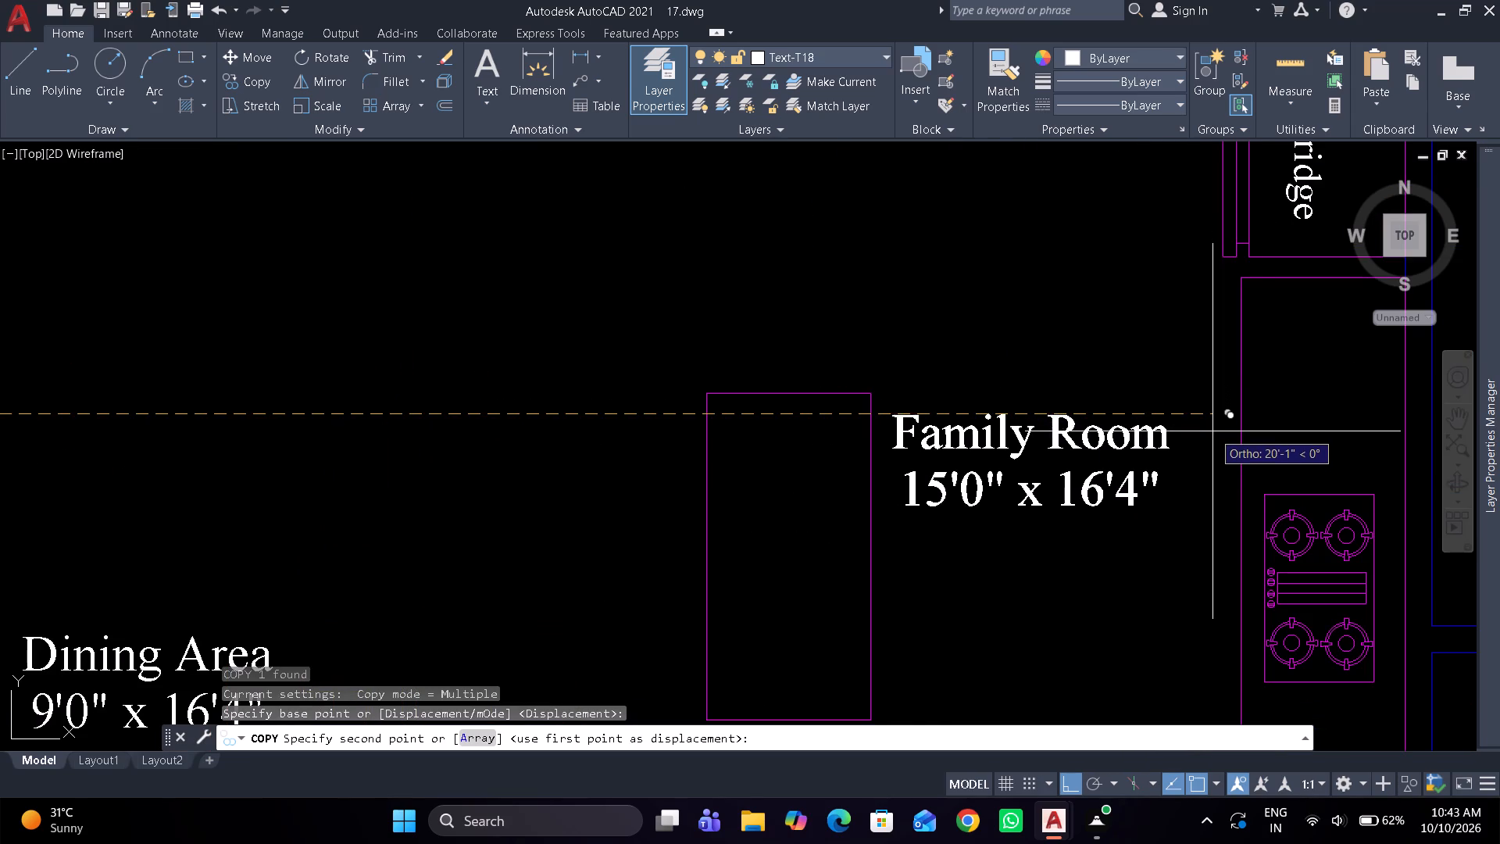
{"action": "left_click", "coordinate": [1212, 467]}
{"action": "key", "text": "space"}
Nudge the copied label slightly east so it sits centred between the kitchen island and the stove counter.
{"action": "left_click", "coordinate": [1121, 415]}
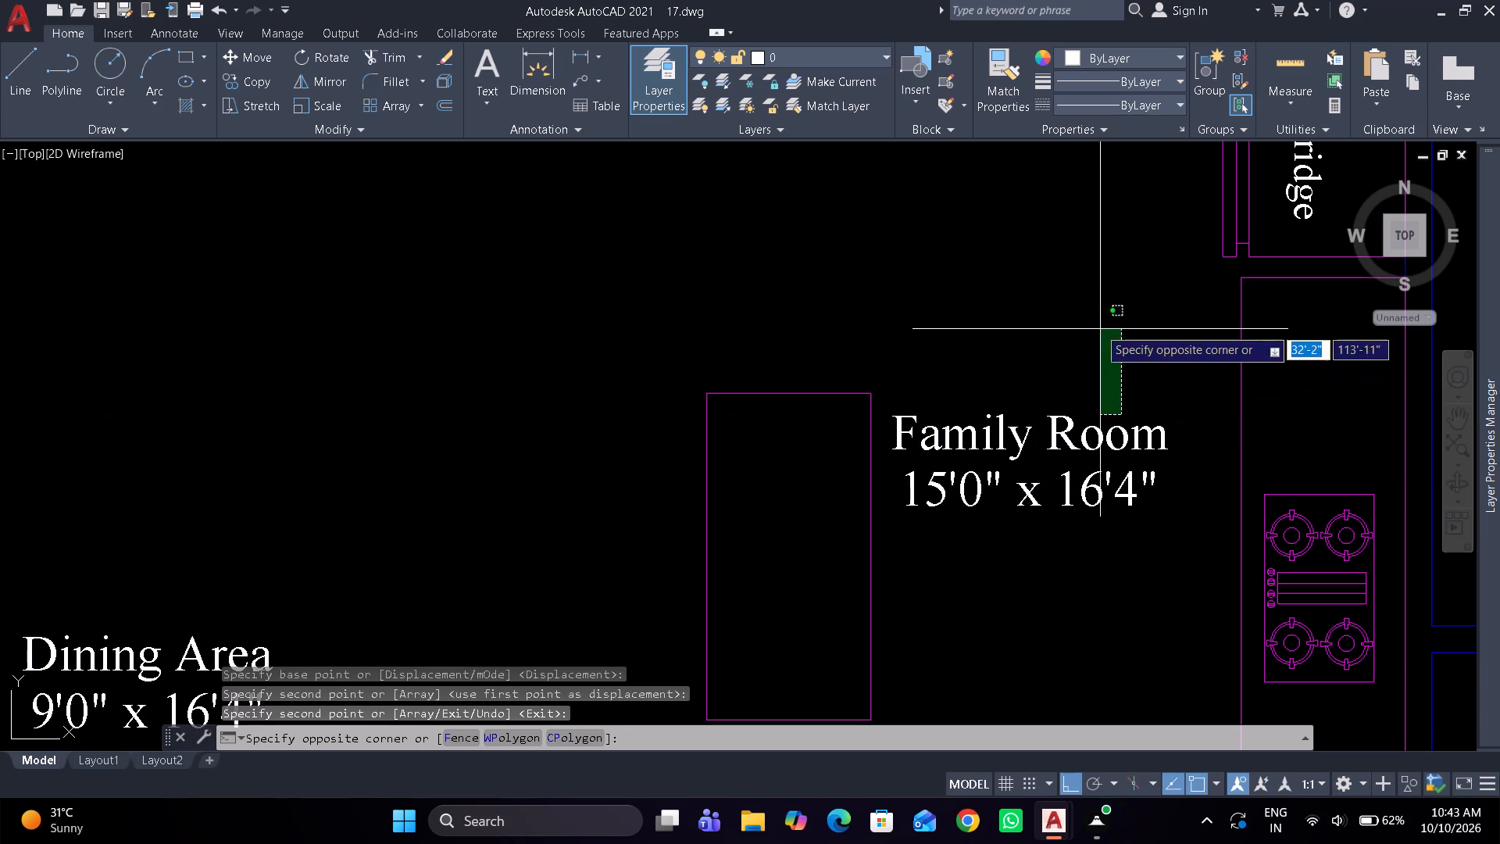
{"action": "left_click", "coordinate": [998, 392]}
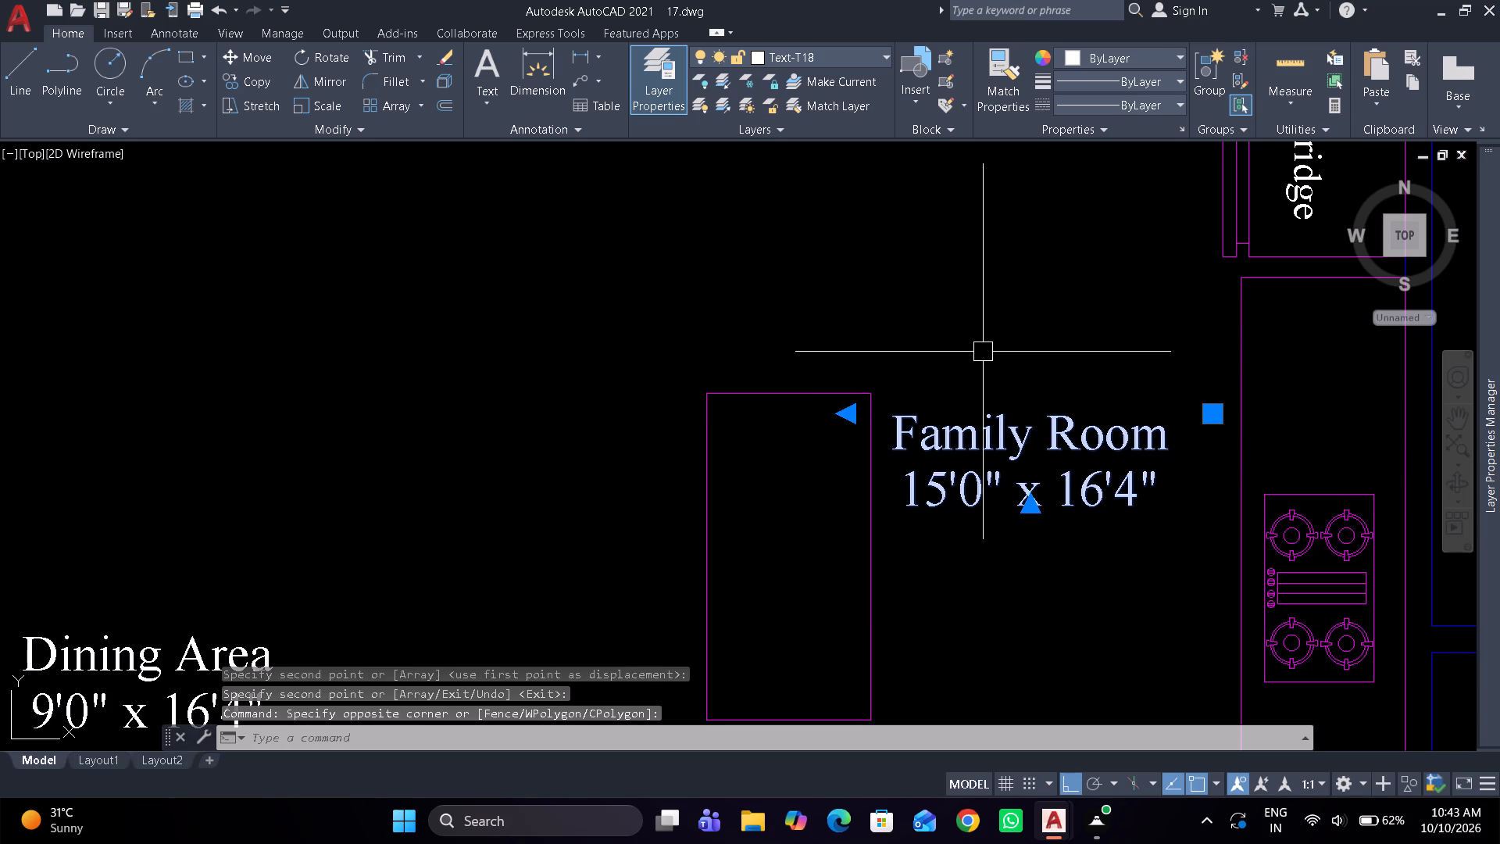
{"action": "key", "text": "ctrl+Right"}
{"action": "key", "text": "ctrl+Right"}
{"action": "key", "text": "ctrl+Right"}
{"action": "key", "text": "ctrl+Right"}
{"action": "key", "text": "ctrl+Right"}
{"action": "key", "text": "ctrl+Right"}
{"action": "key", "text": "ctrl+Right"}
{"action": "key", "text": "ctrl+Right"}
{"action": "key", "text": "ctrl+Right"}
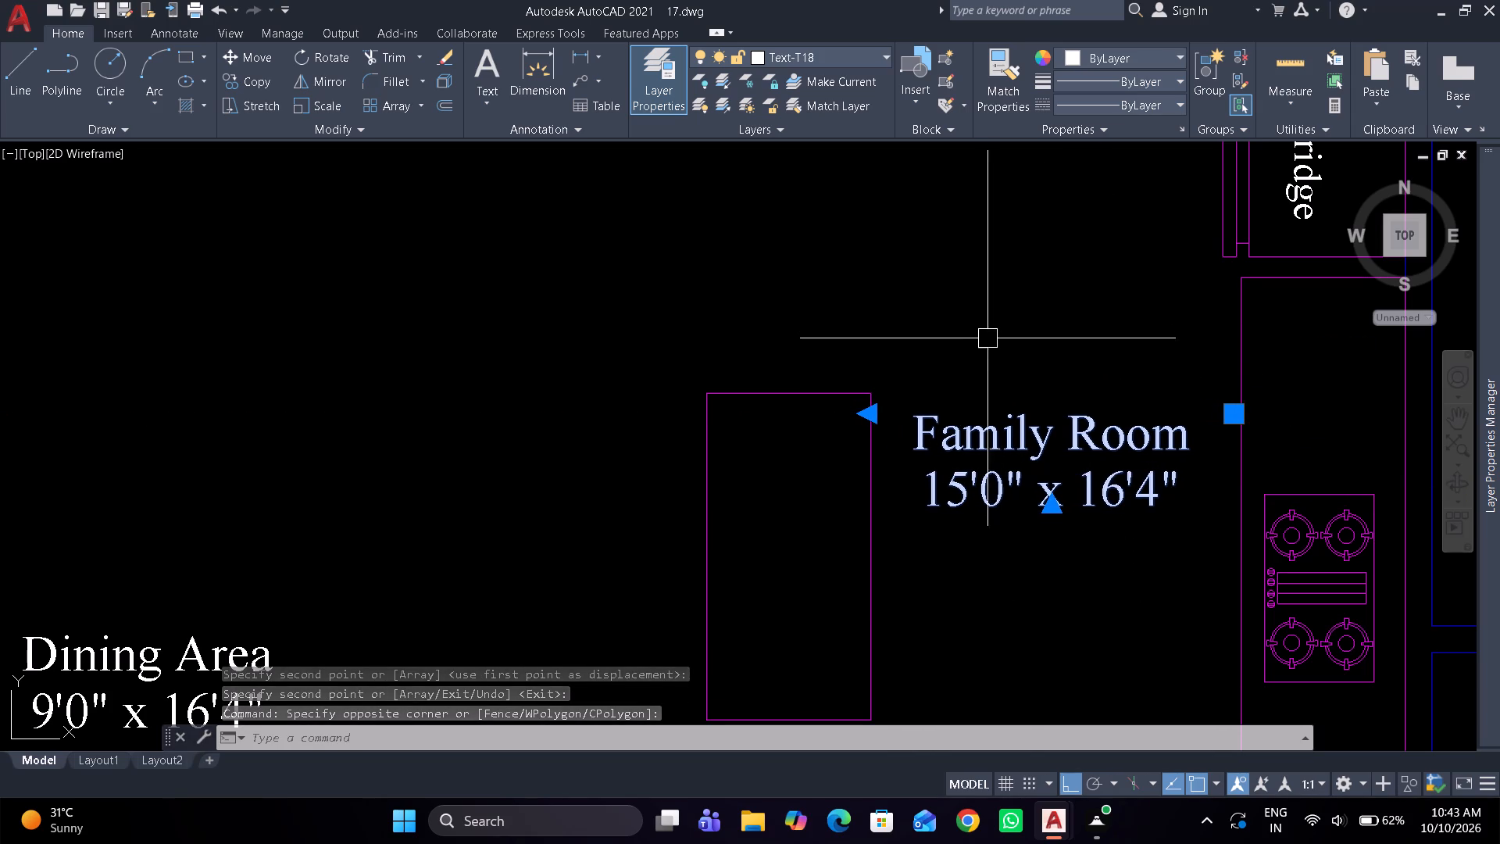
{"action": "key", "text": "Escape"}
Replace the text of the label beside the kitchen island with Kitchen and the dimensions 8'6" x 16'4" on a second line.
{"action": "double_click", "coordinate": [998, 431]}
{"action": "key", "text": "ctrl+a"}
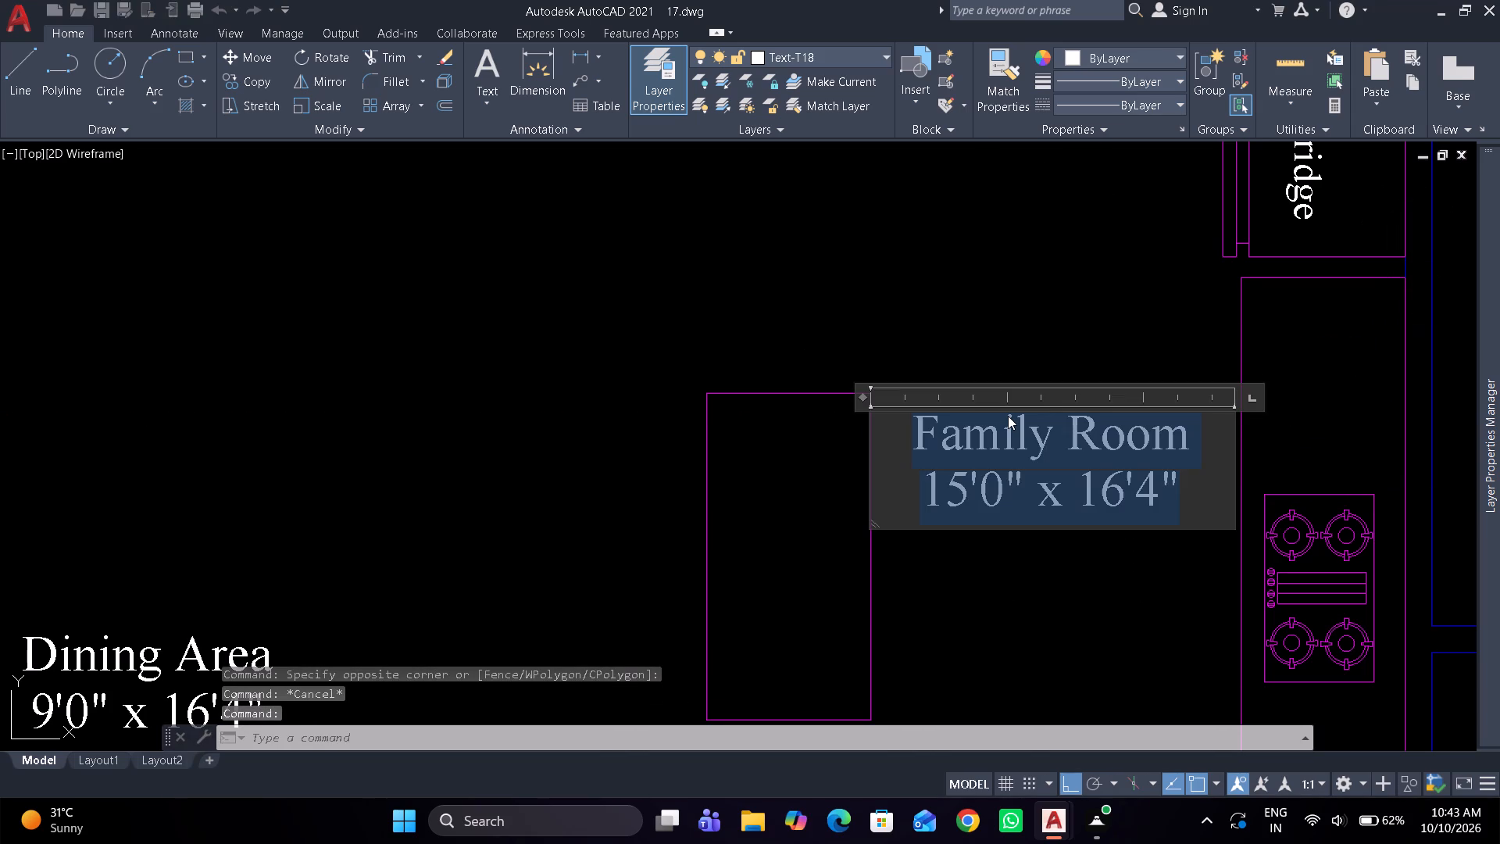
{"action": "type", "text": "Kitchen"}
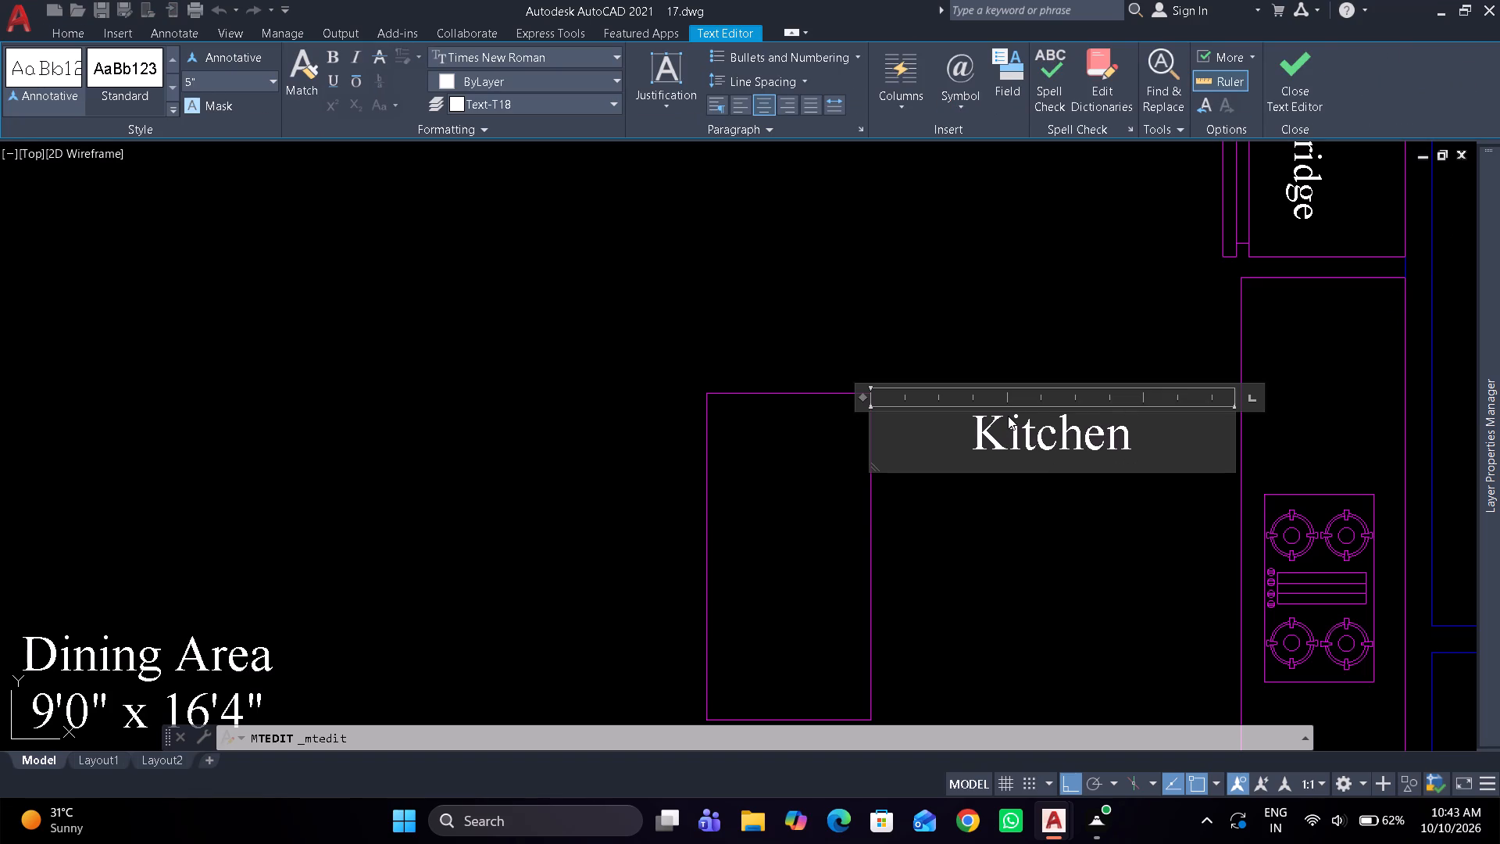
{"action": "key", "text": "Return"}
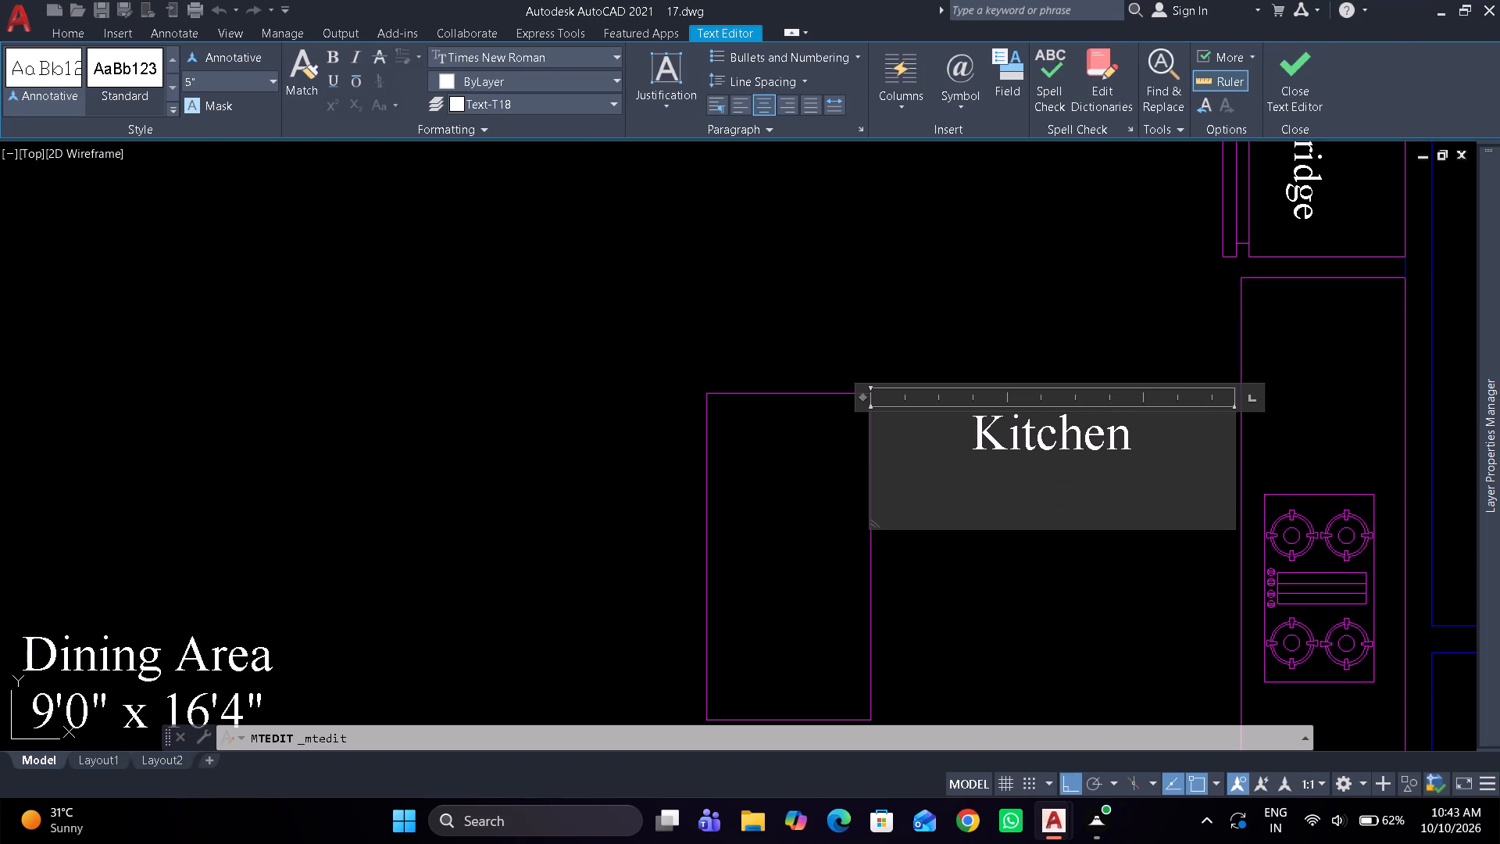
{"action": "type", "text": "8'6\" x x"}
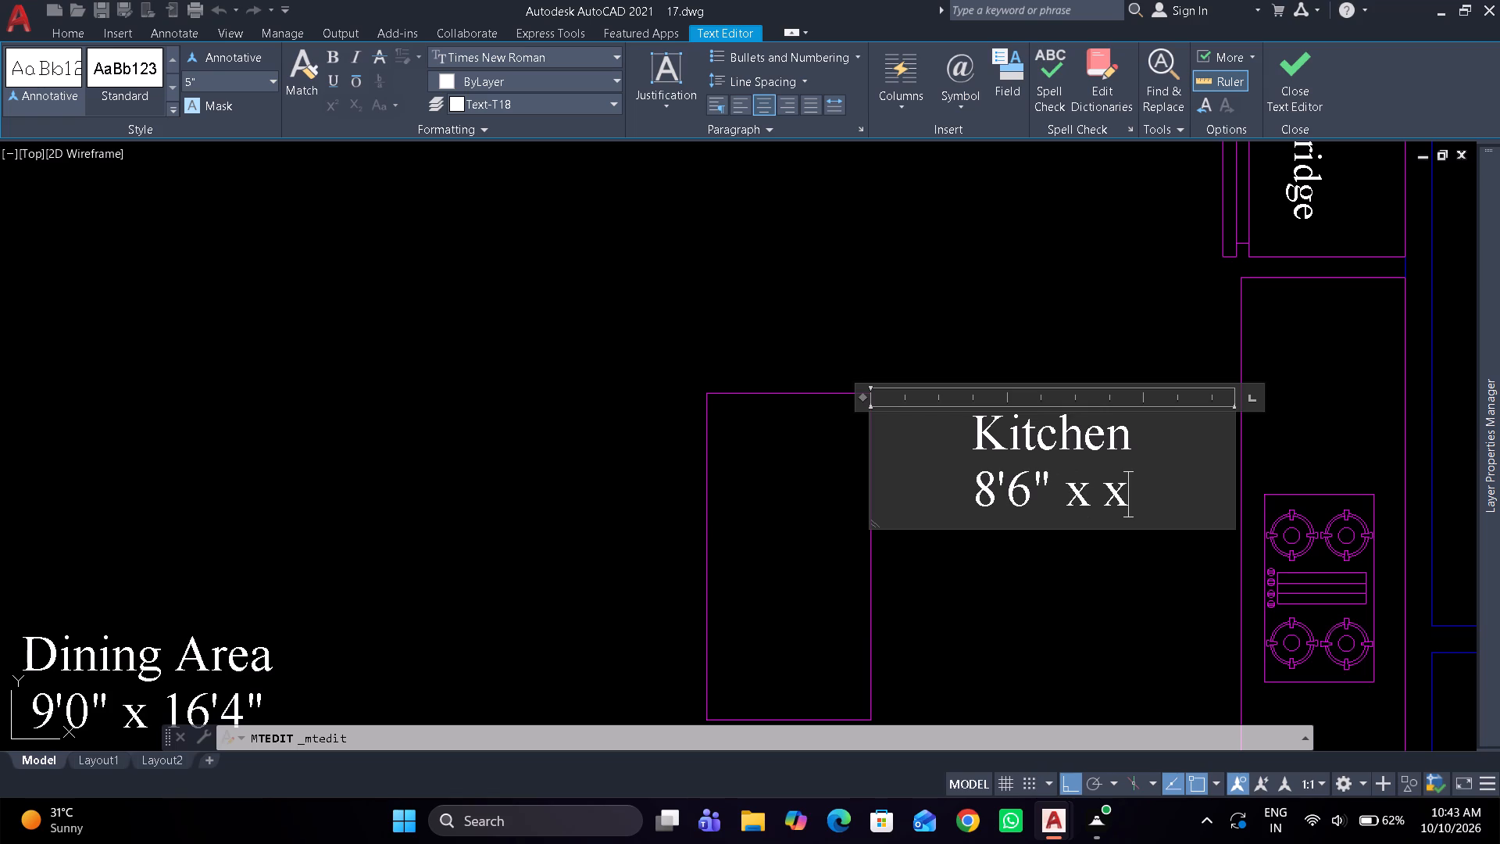
{"action": "key", "text": "BackSpace"}
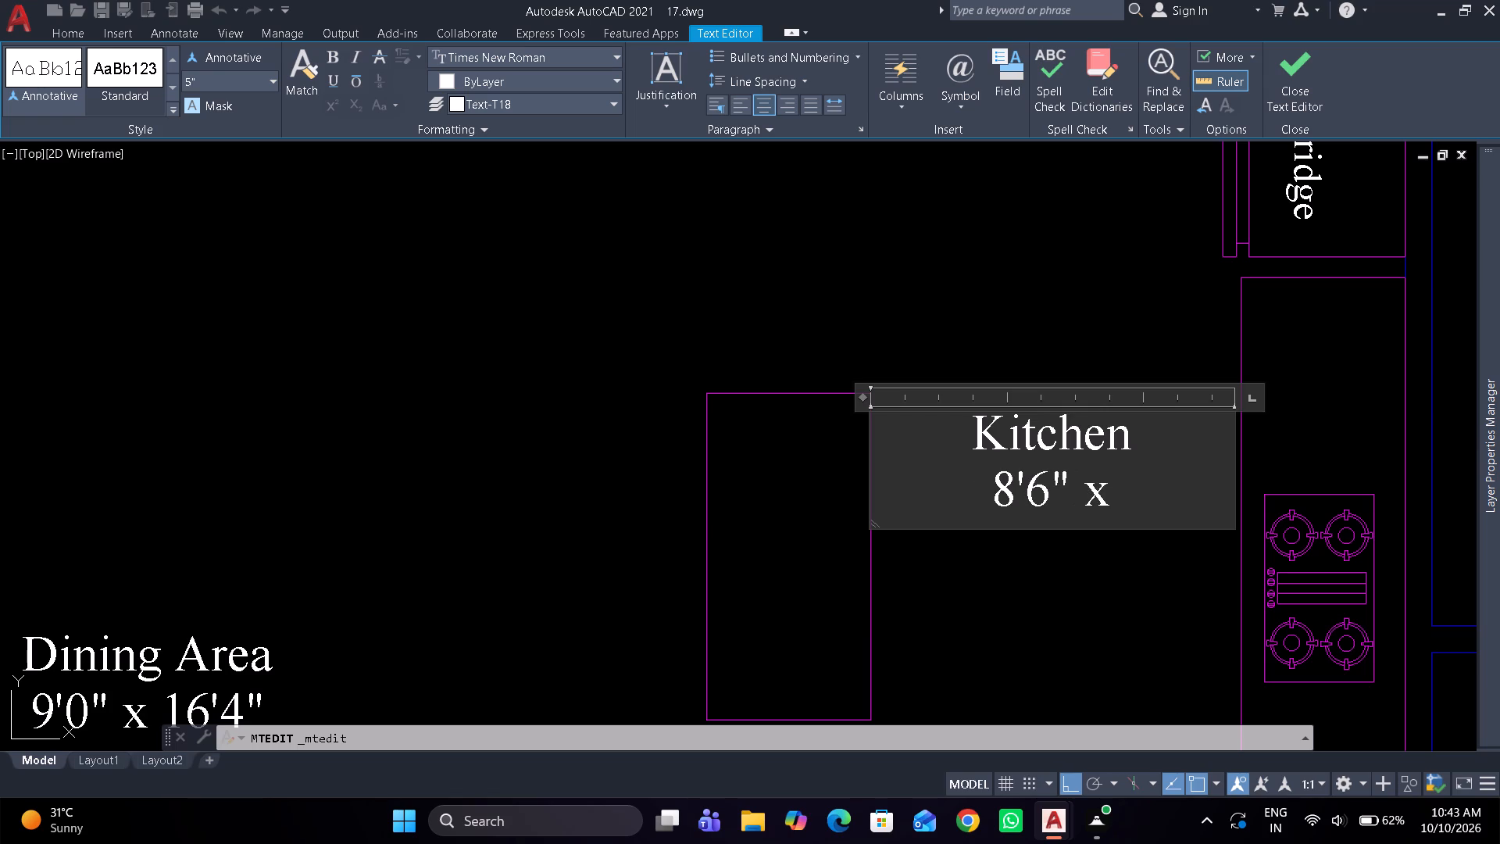
{"action": "type", "text": "16'"}
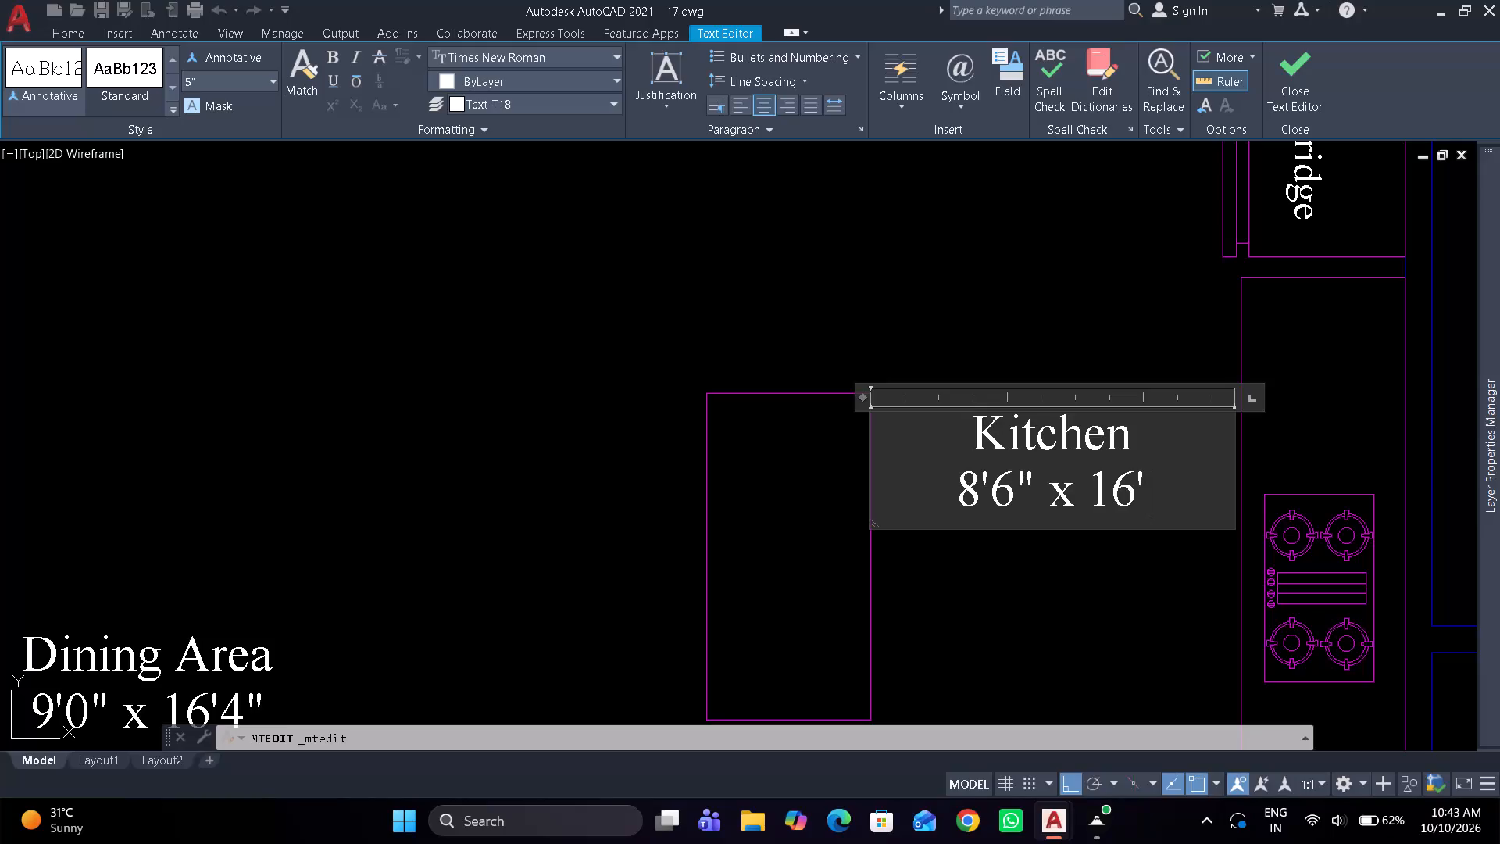
{"action": "type", "text": "4\""}
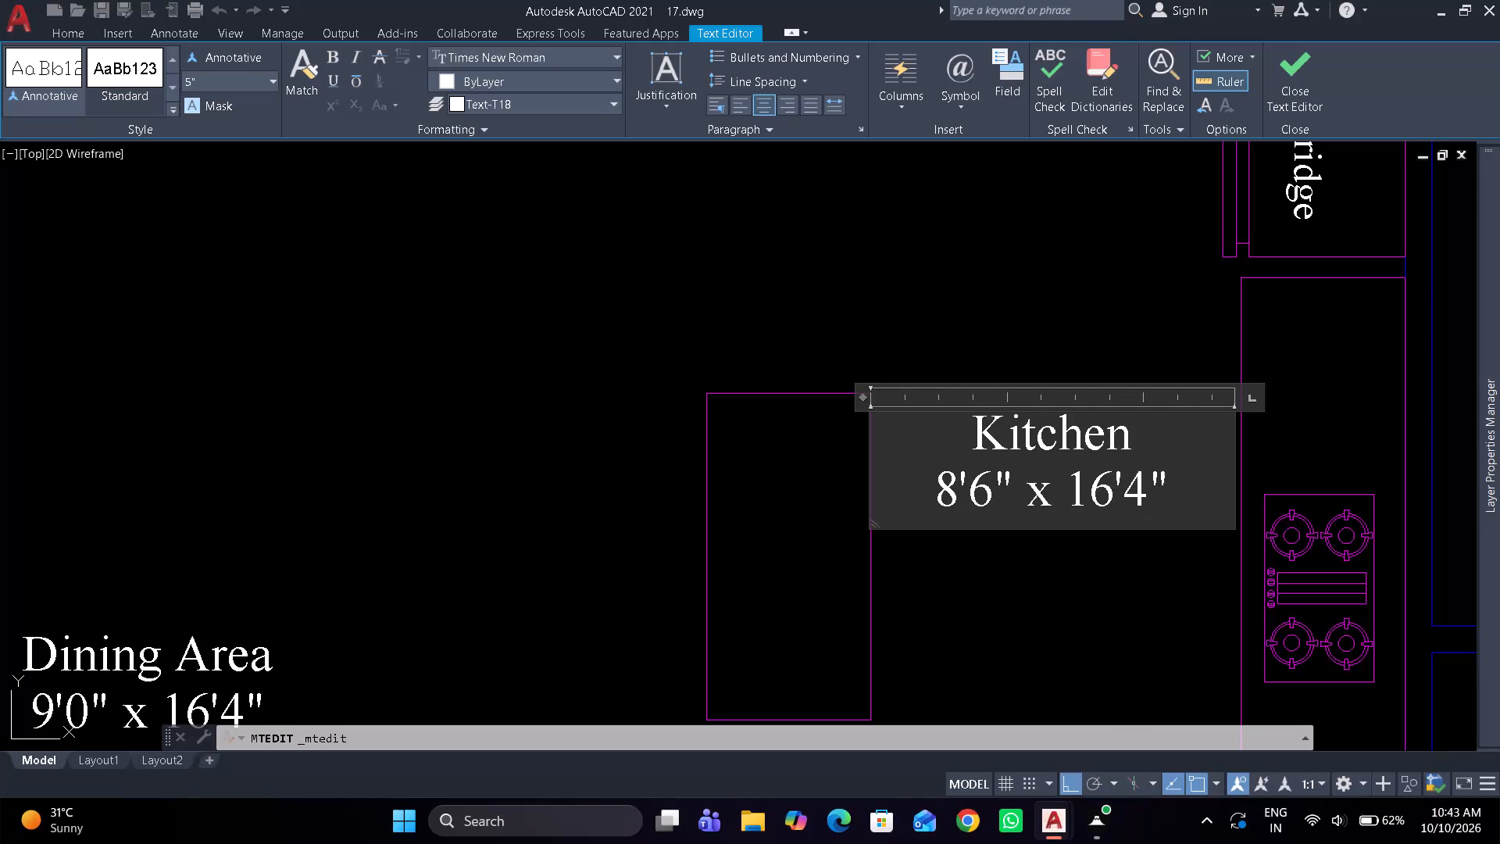
{"action": "left_click", "coordinate": [1072, 251]}
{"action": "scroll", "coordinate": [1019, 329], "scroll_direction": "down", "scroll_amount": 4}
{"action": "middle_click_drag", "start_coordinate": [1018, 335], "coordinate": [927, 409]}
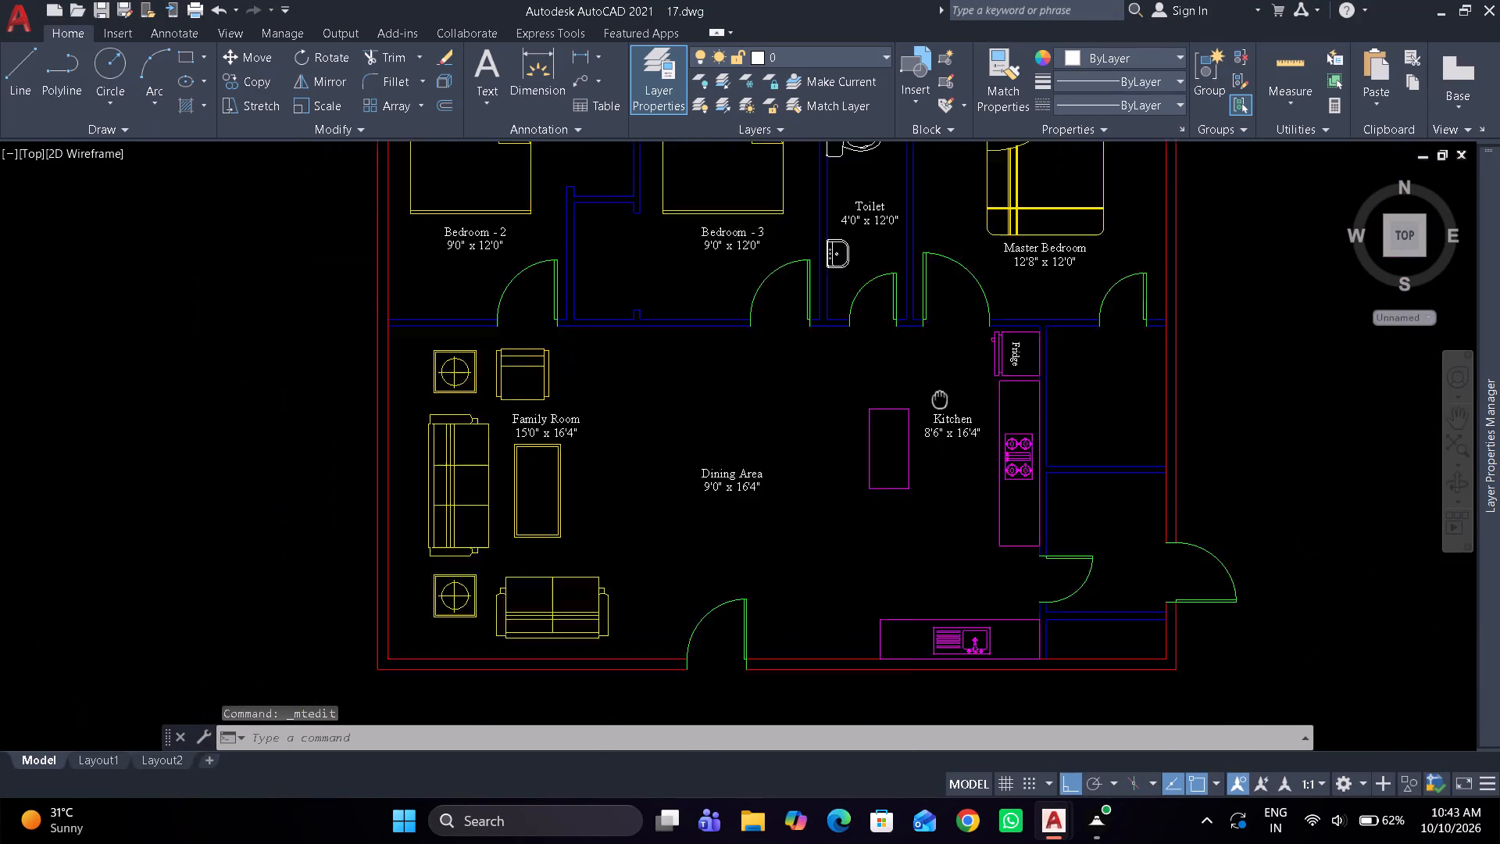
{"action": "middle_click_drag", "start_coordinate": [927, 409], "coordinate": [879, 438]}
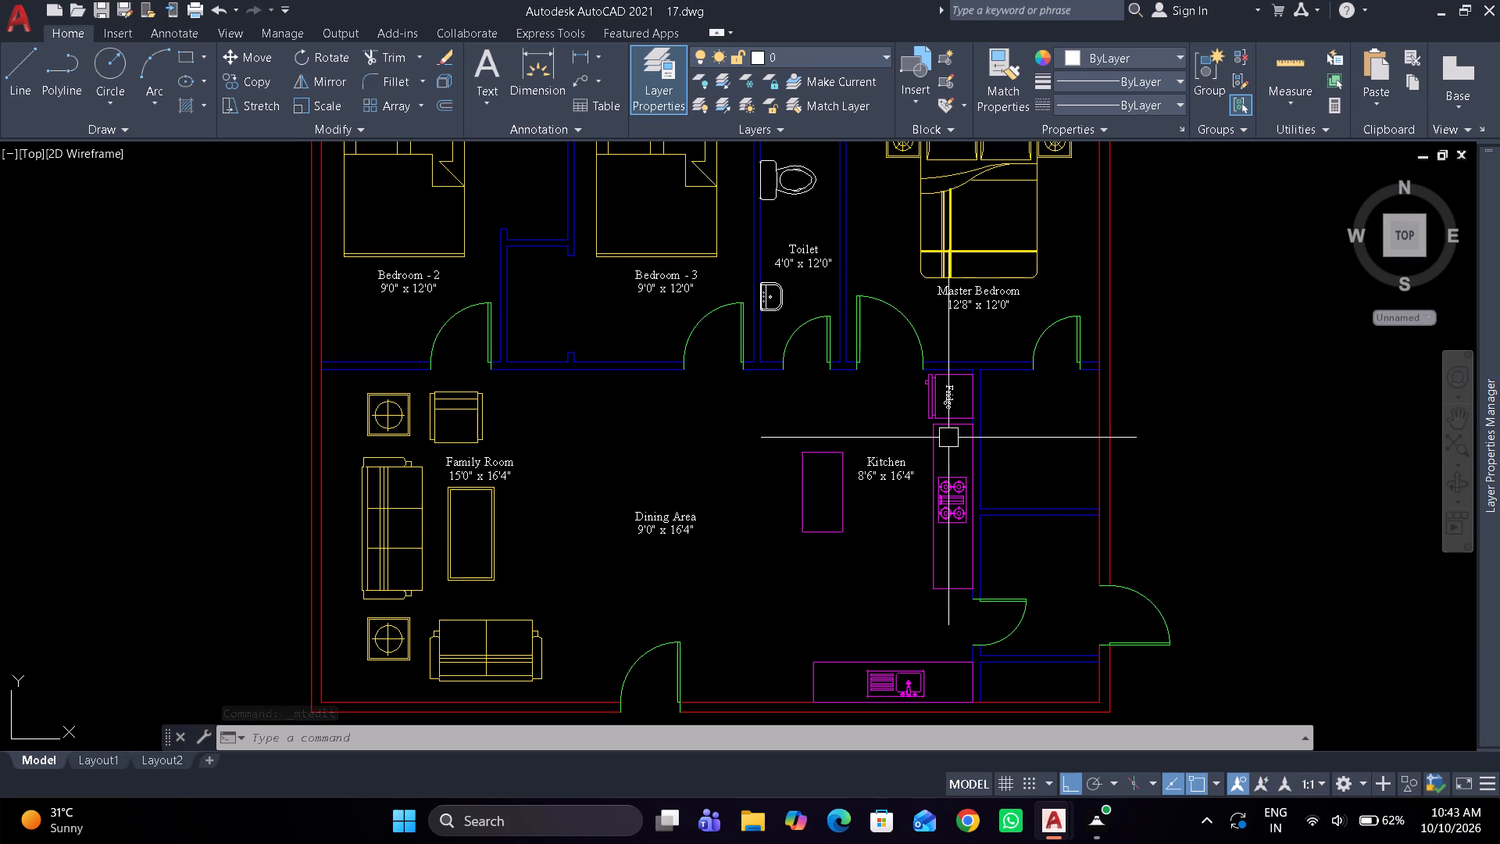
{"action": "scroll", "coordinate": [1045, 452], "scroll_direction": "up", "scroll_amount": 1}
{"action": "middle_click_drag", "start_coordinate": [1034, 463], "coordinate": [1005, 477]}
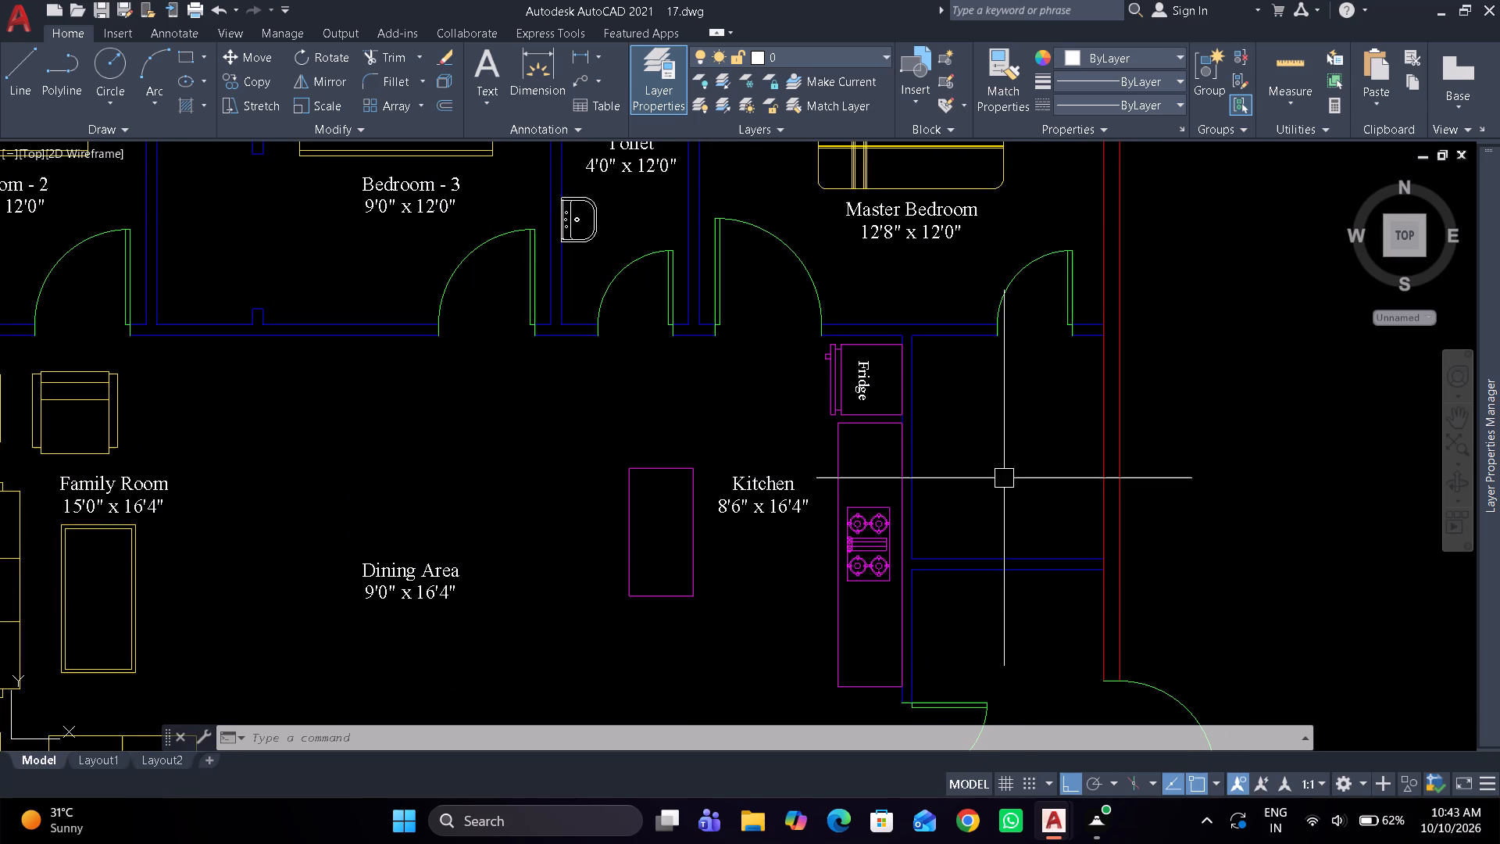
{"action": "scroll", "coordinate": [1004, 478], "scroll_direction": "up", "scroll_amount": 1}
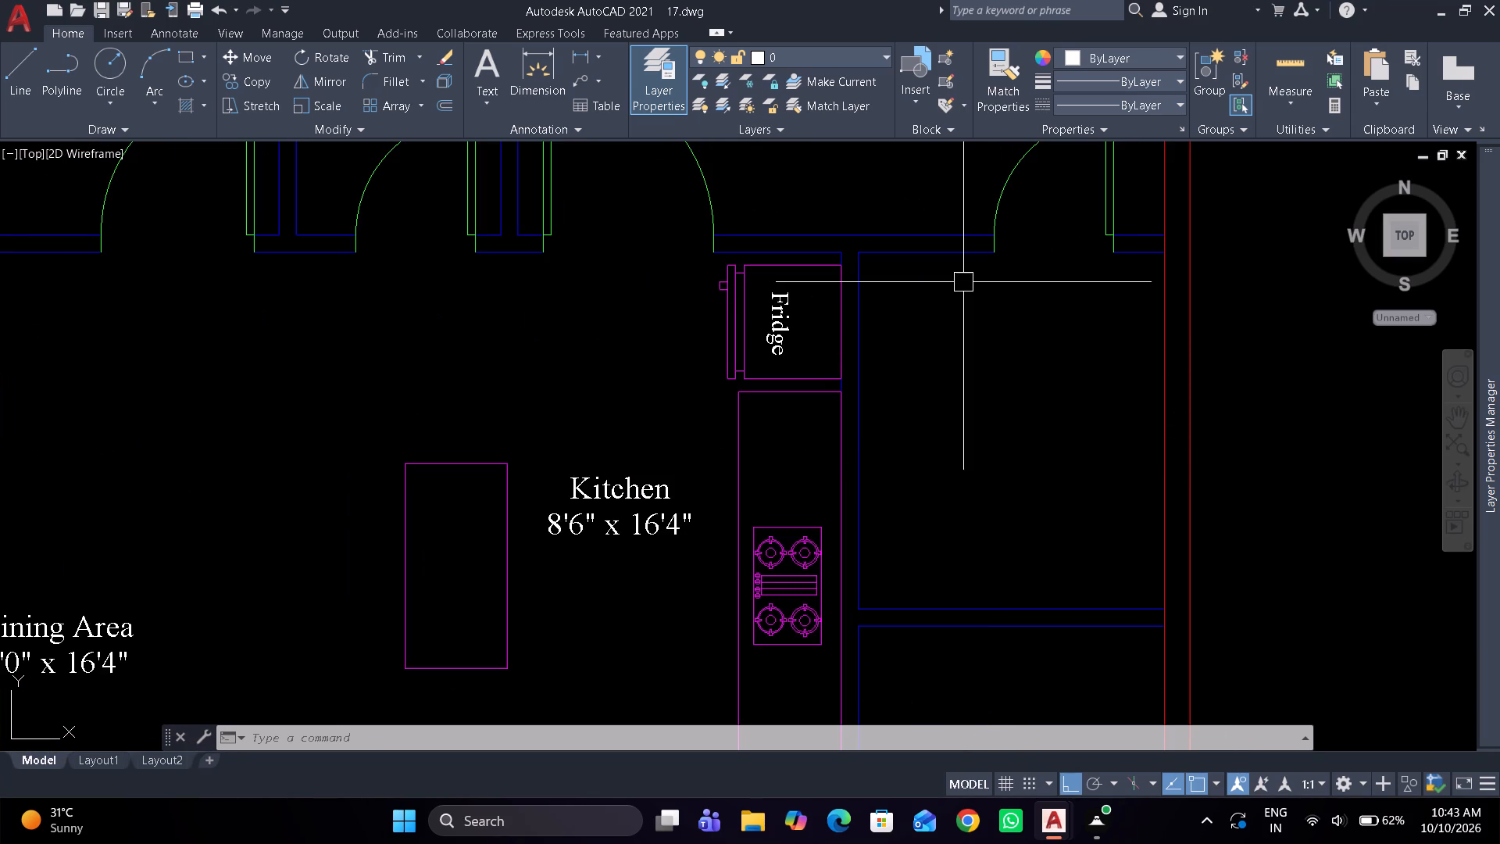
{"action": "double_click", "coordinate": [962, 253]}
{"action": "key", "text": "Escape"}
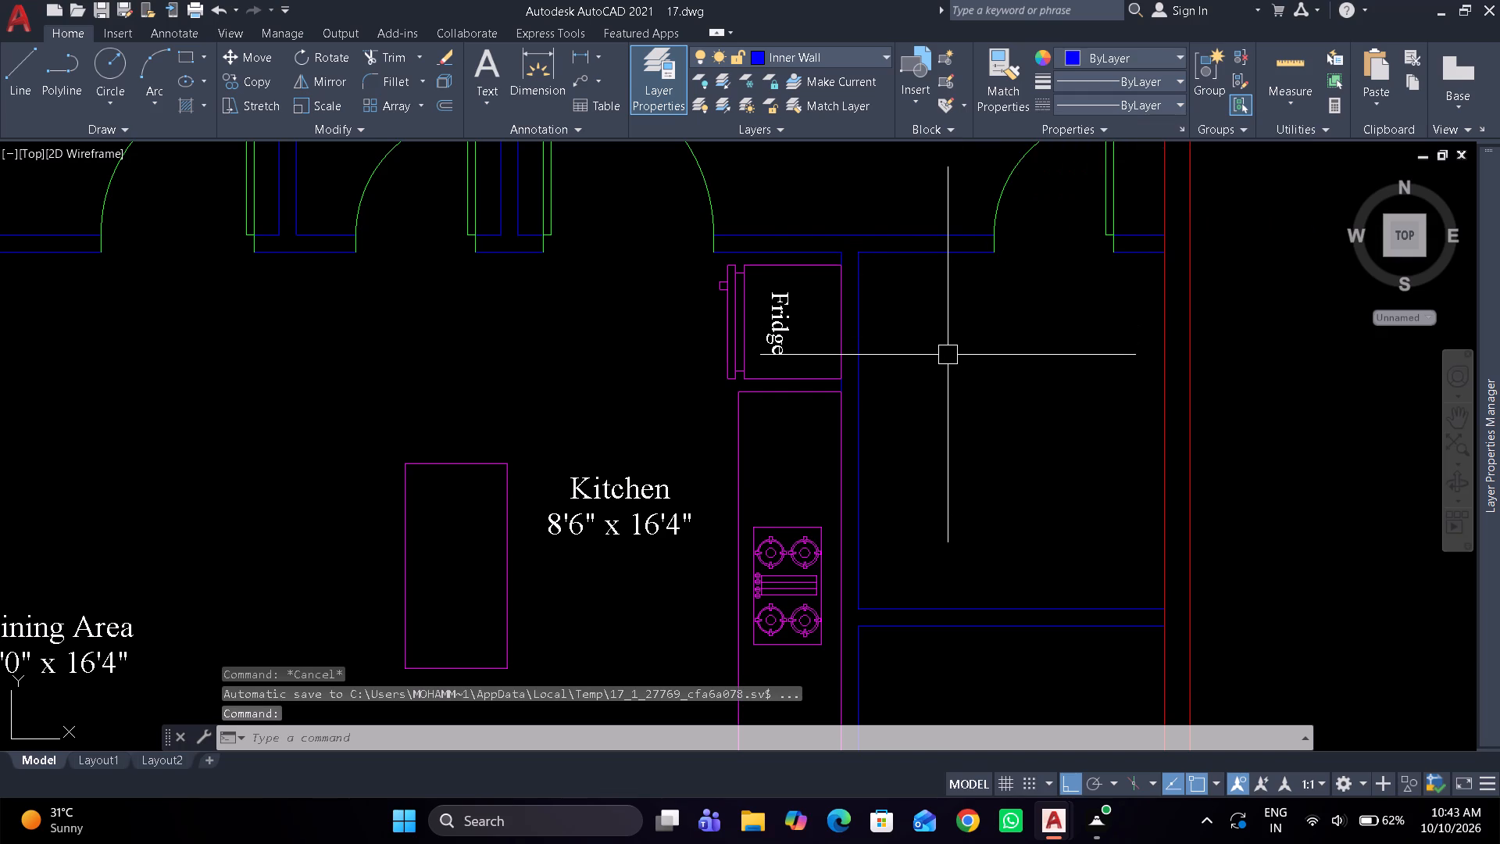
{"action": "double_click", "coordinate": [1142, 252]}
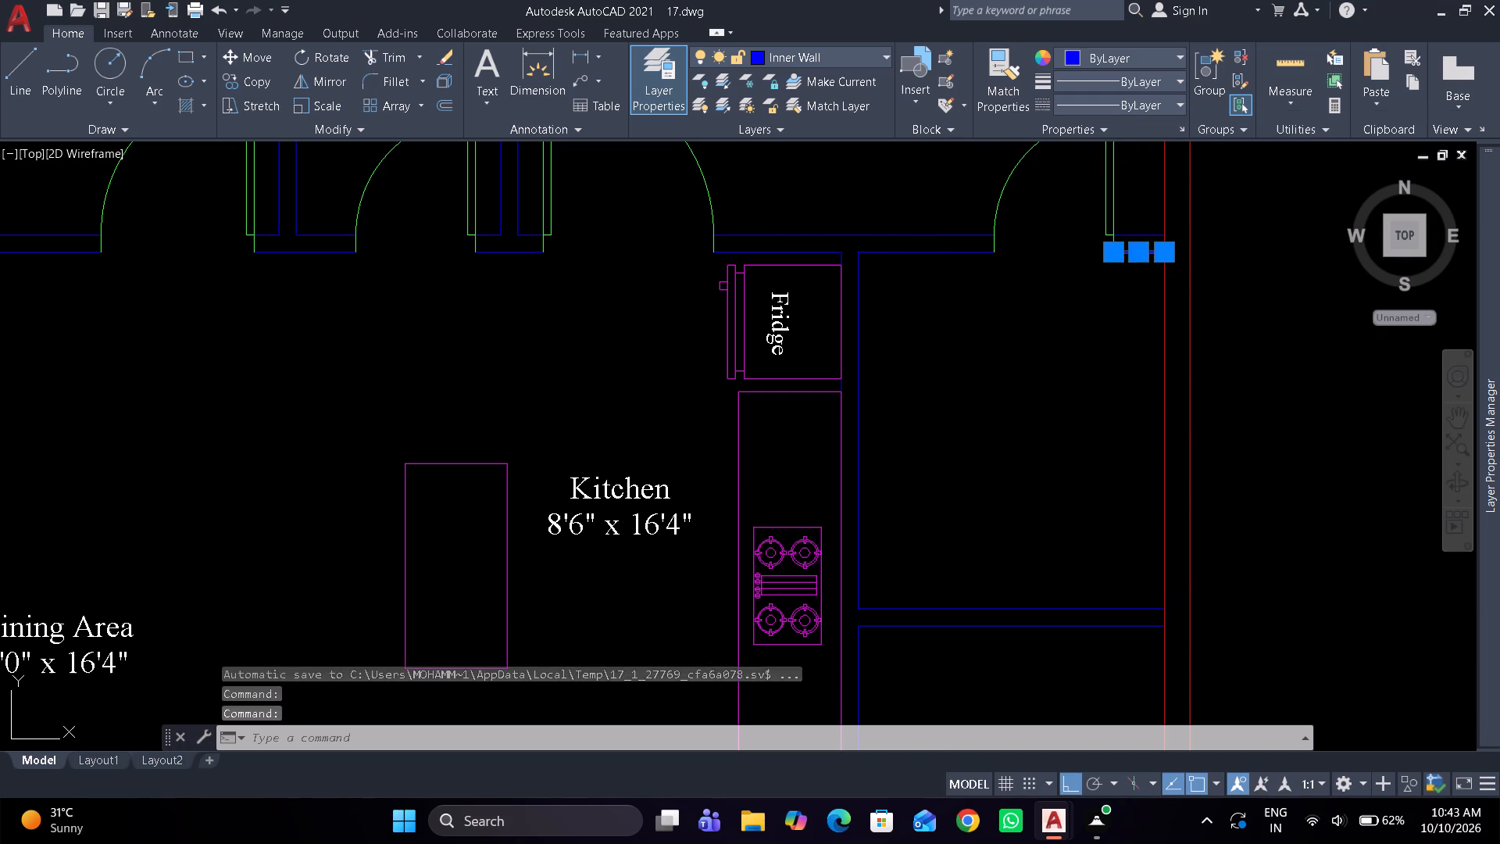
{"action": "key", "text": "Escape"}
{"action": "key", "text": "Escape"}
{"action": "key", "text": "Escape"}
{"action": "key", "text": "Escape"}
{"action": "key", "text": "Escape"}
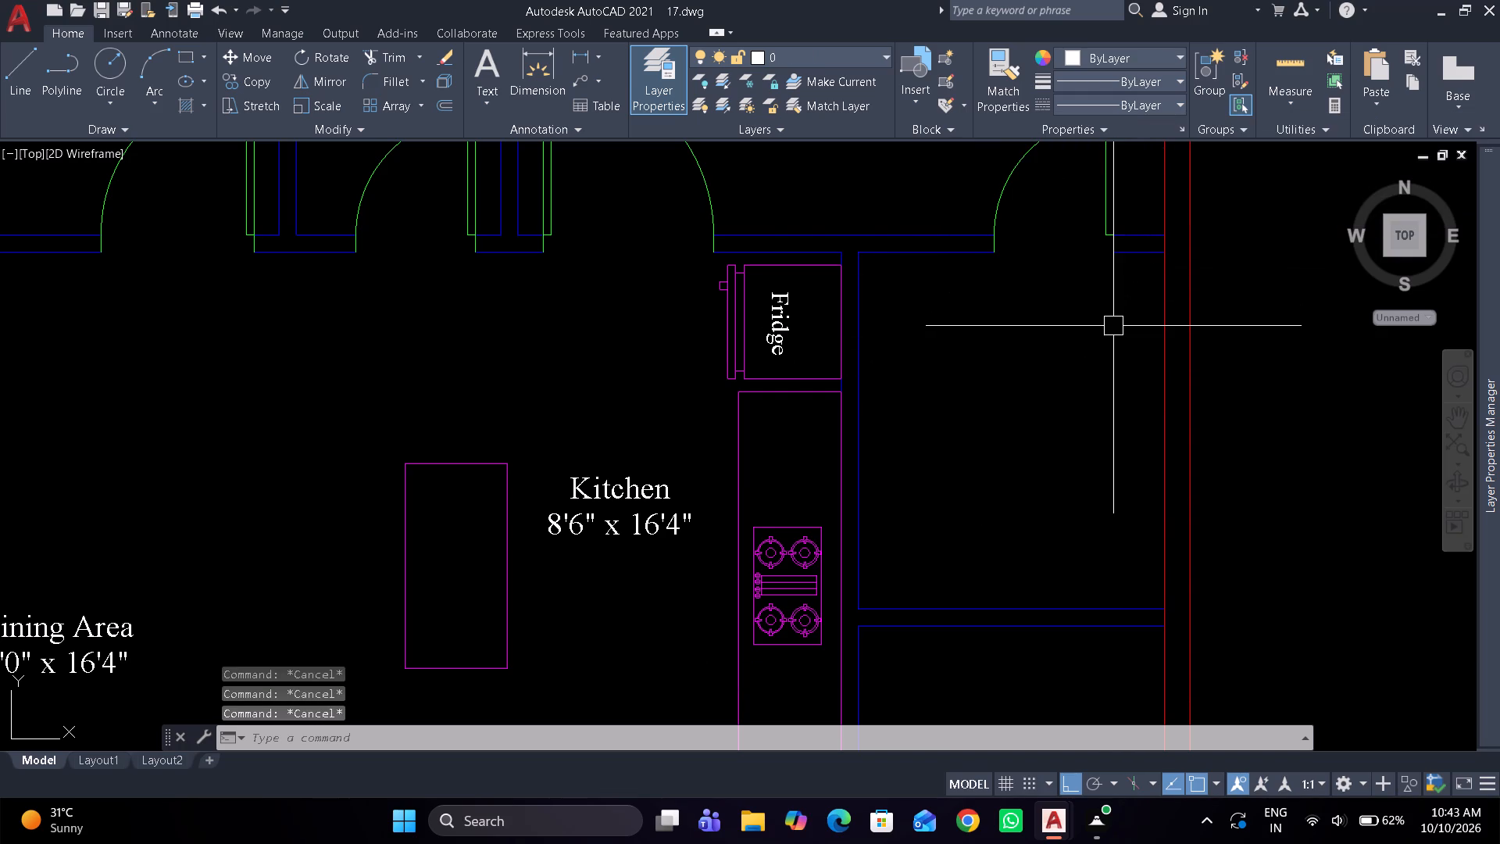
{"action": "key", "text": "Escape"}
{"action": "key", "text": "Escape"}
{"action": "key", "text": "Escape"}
Offset the inner wall lines on the west and south sides of the room east of the fridge 2' inward.
{"action": "type", "text": "o"}
{"action": "key", "text": "space"}
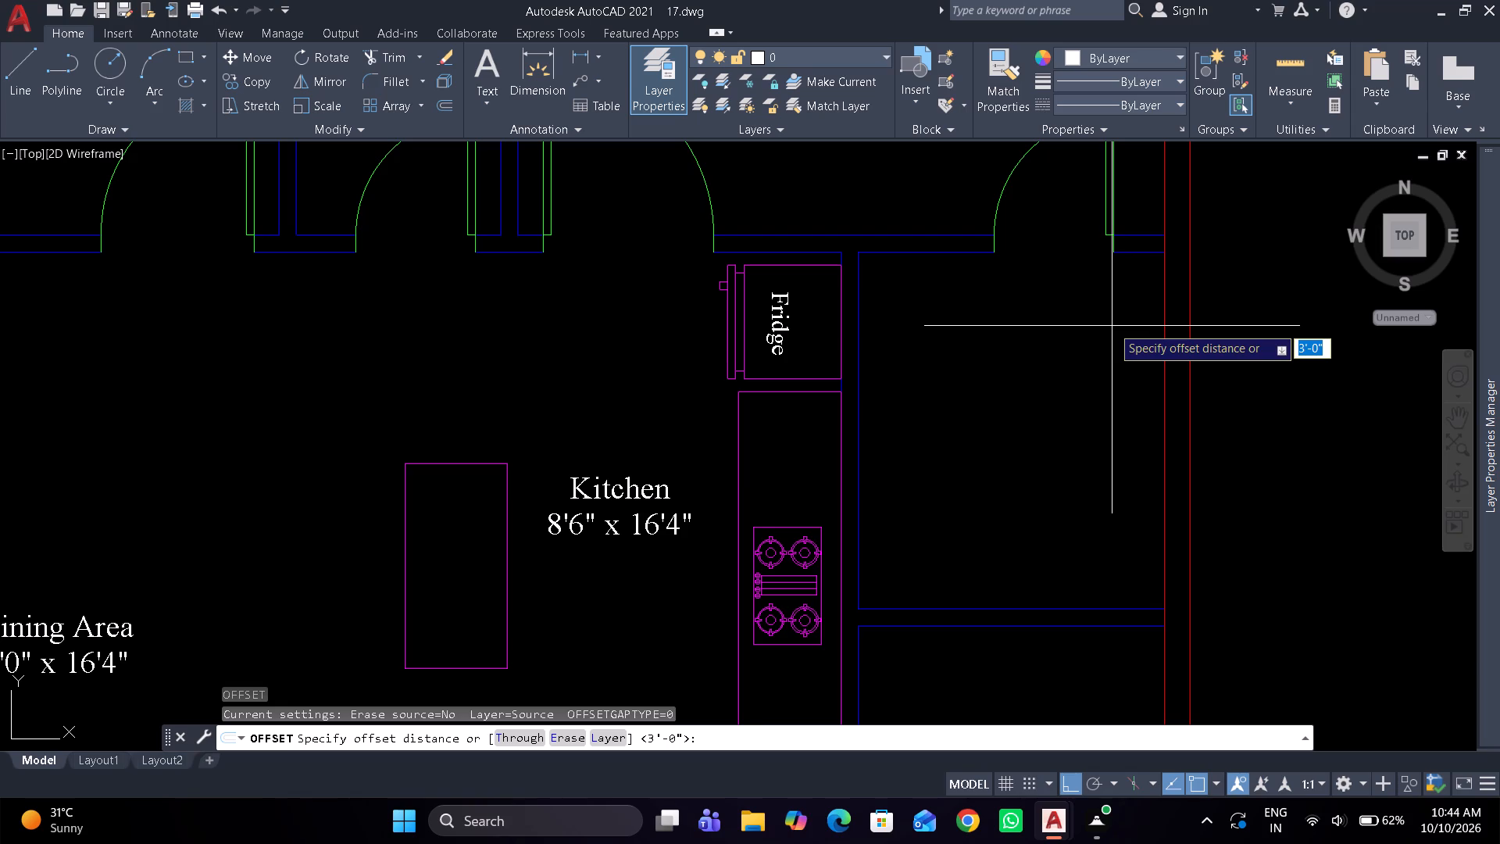
{"action": "type", "text": "2'"}
{"action": "key", "text": "Return"}
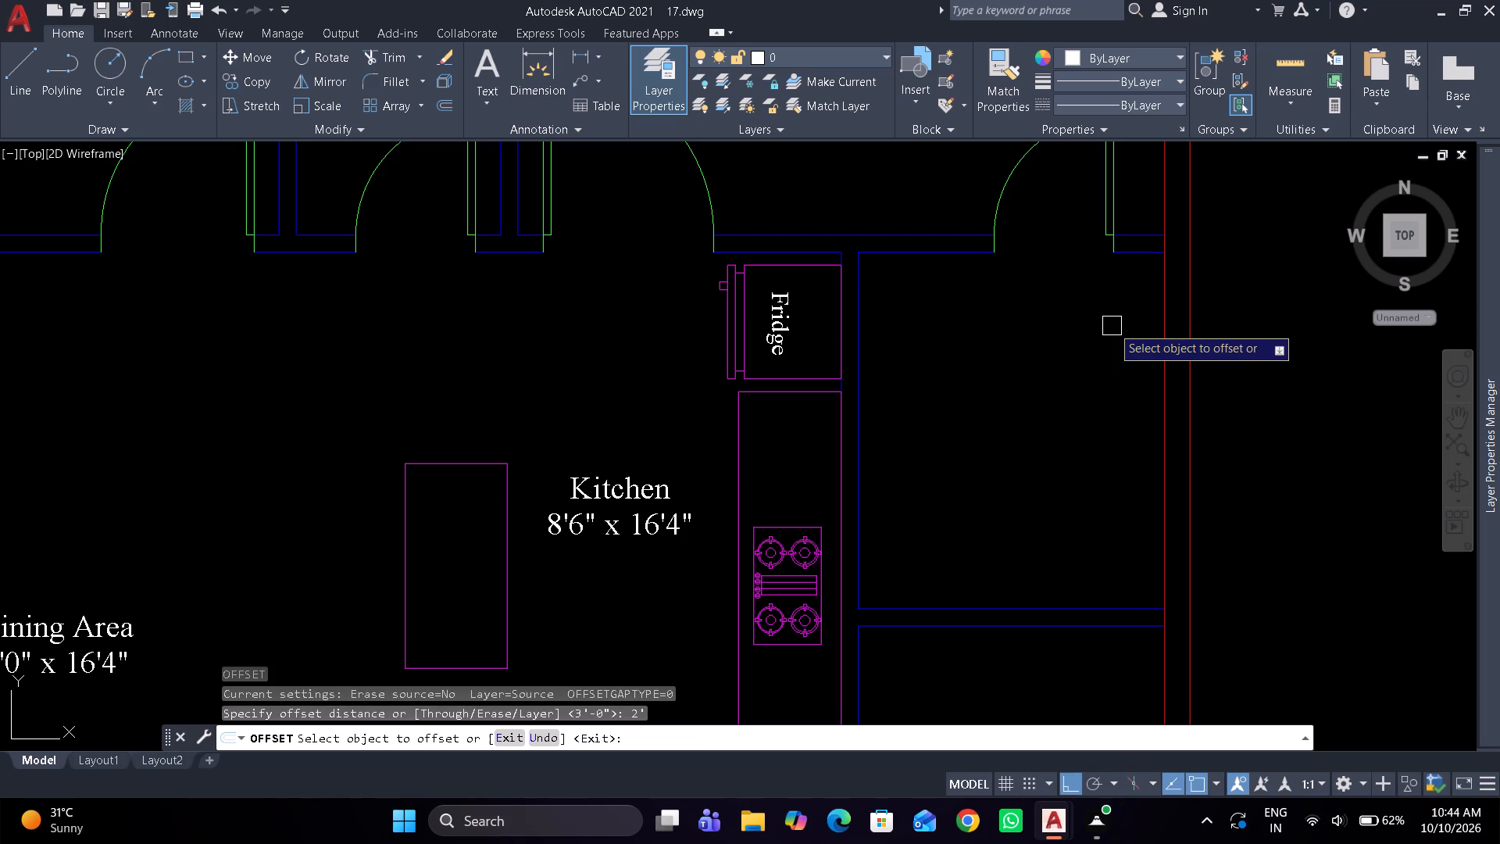
{"action": "left_click_drag", "start_coordinate": [859, 459], "coordinate": [880, 452]}
{"action": "left_click", "coordinate": [1023, 393]}
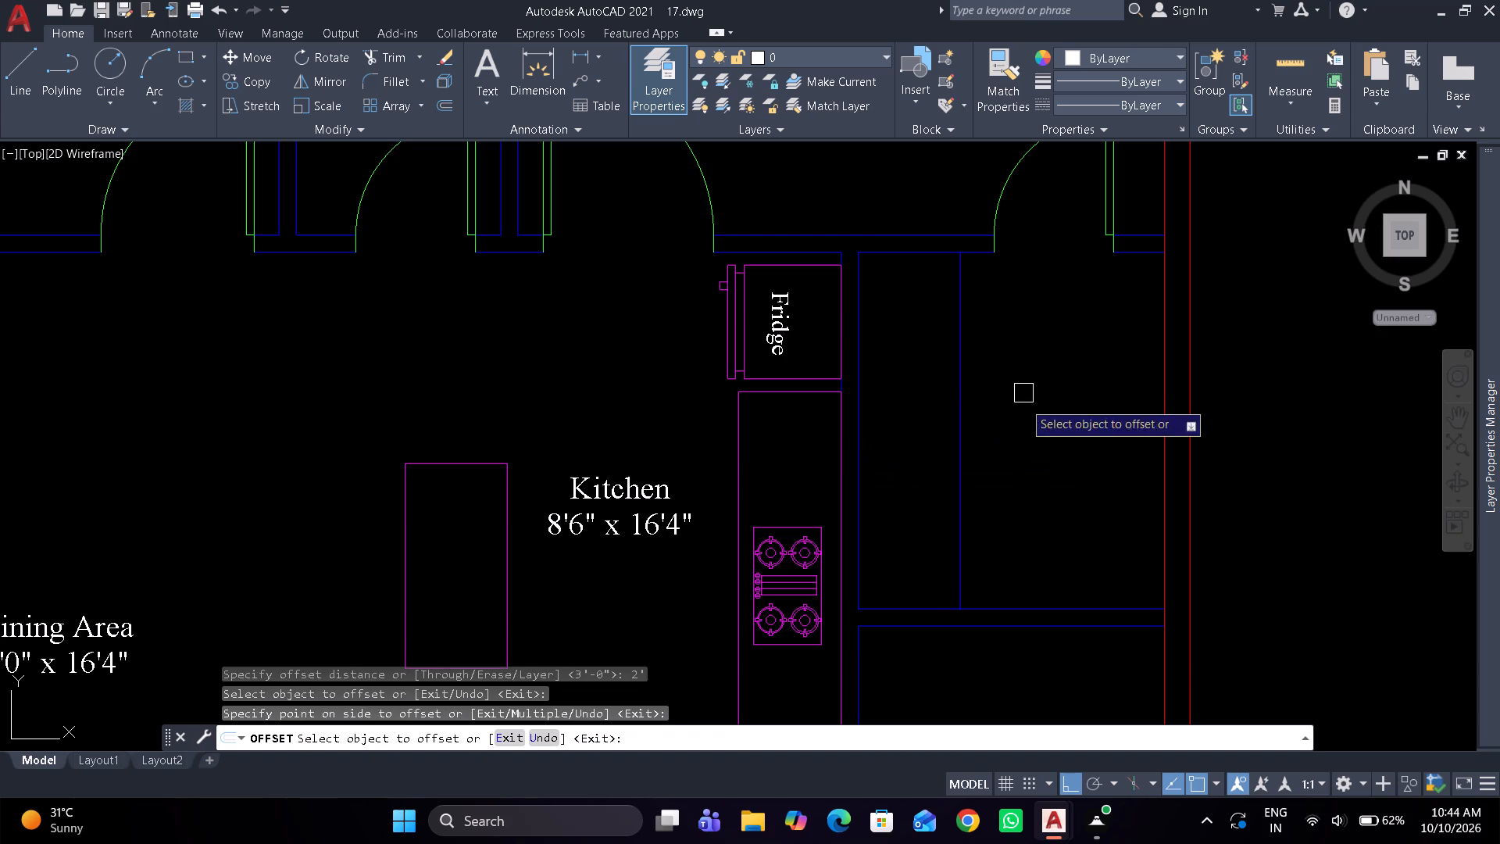
{"action": "left_click_drag", "start_coordinate": [1037, 603], "coordinate": [1036, 581]}
{"action": "left_click", "coordinate": [1036, 445]}
{"action": "key", "text": "space"}
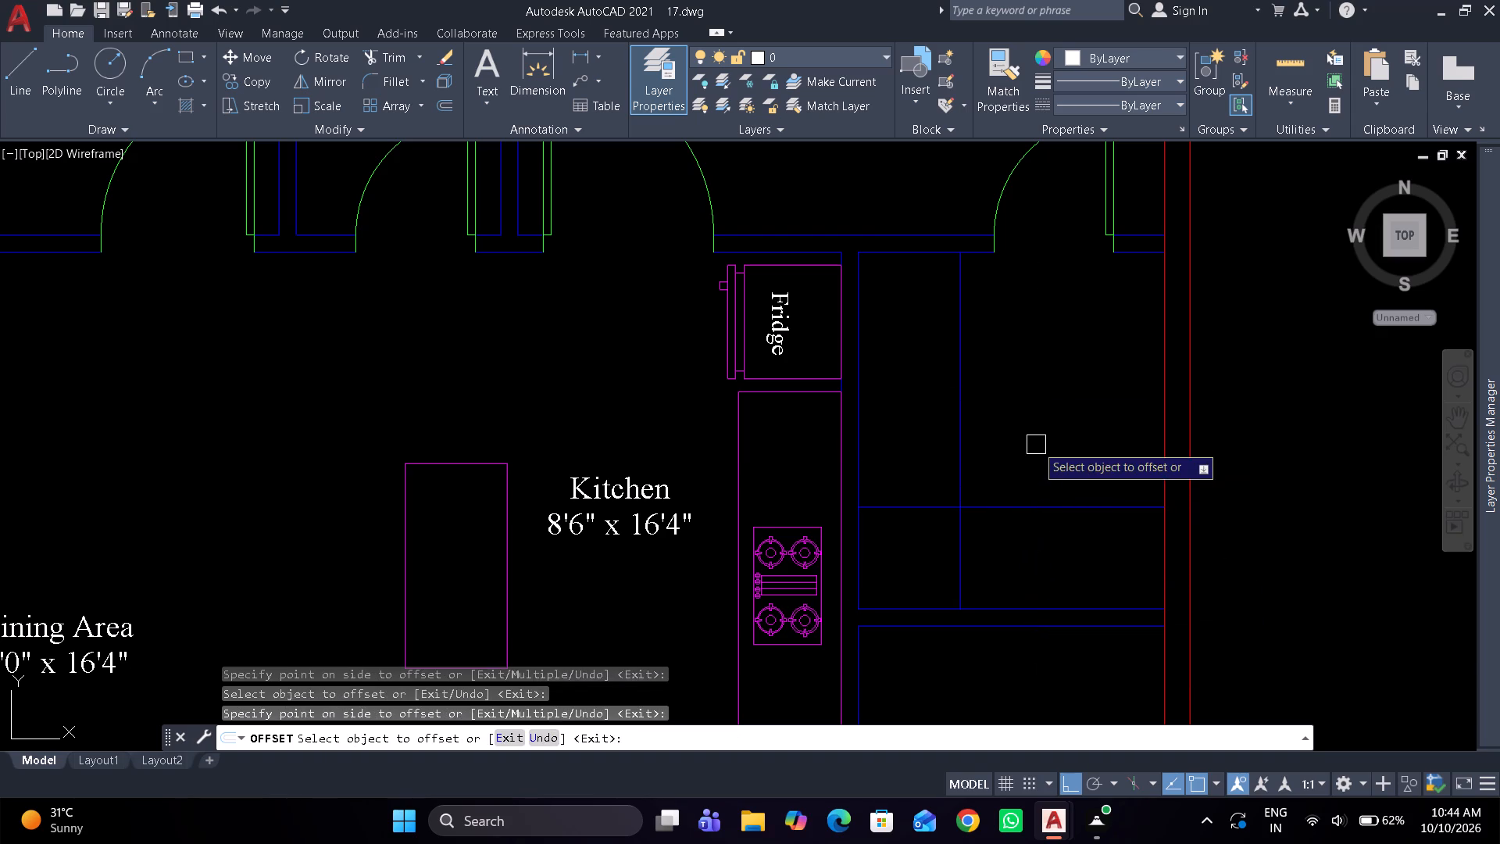
Trim the overlapping ends of the two offset lines so they form an L-shaped corner.
{"action": "type", "text": "tr"}
{"action": "key", "text": "space"}
{"action": "left_click_drag", "start_coordinate": [920, 467], "coordinate": [923, 488]}
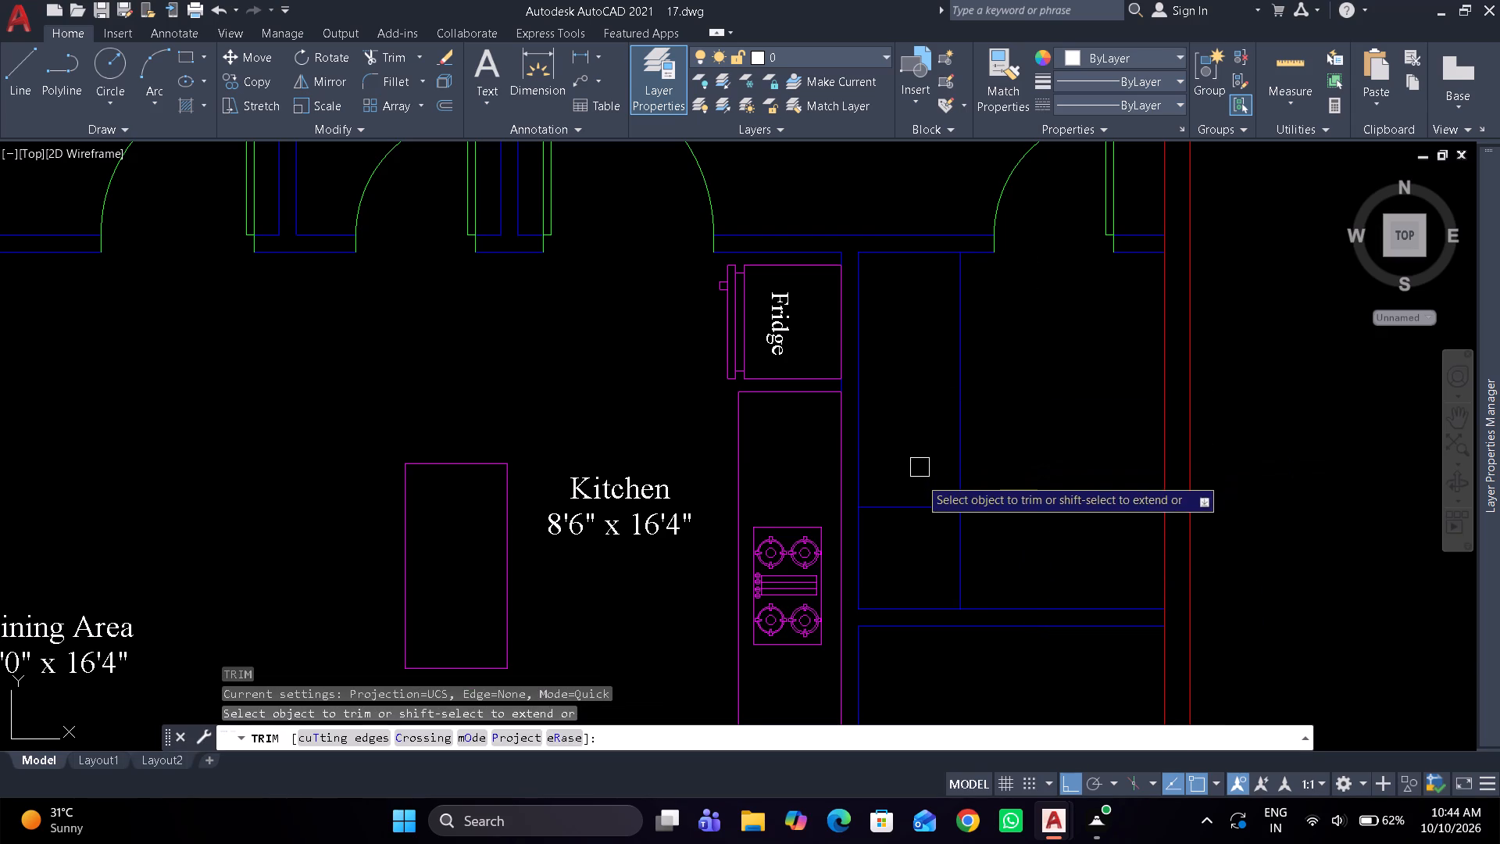
{"action": "left_click_drag", "start_coordinate": [923, 488], "coordinate": [1025, 553]}
{"action": "key", "text": "space"}
Copy the Kitchen label about 9'6" east-northeast, with Ortho off, into the small room east of the fridge.
{"action": "left_click", "coordinate": [600, 511]}
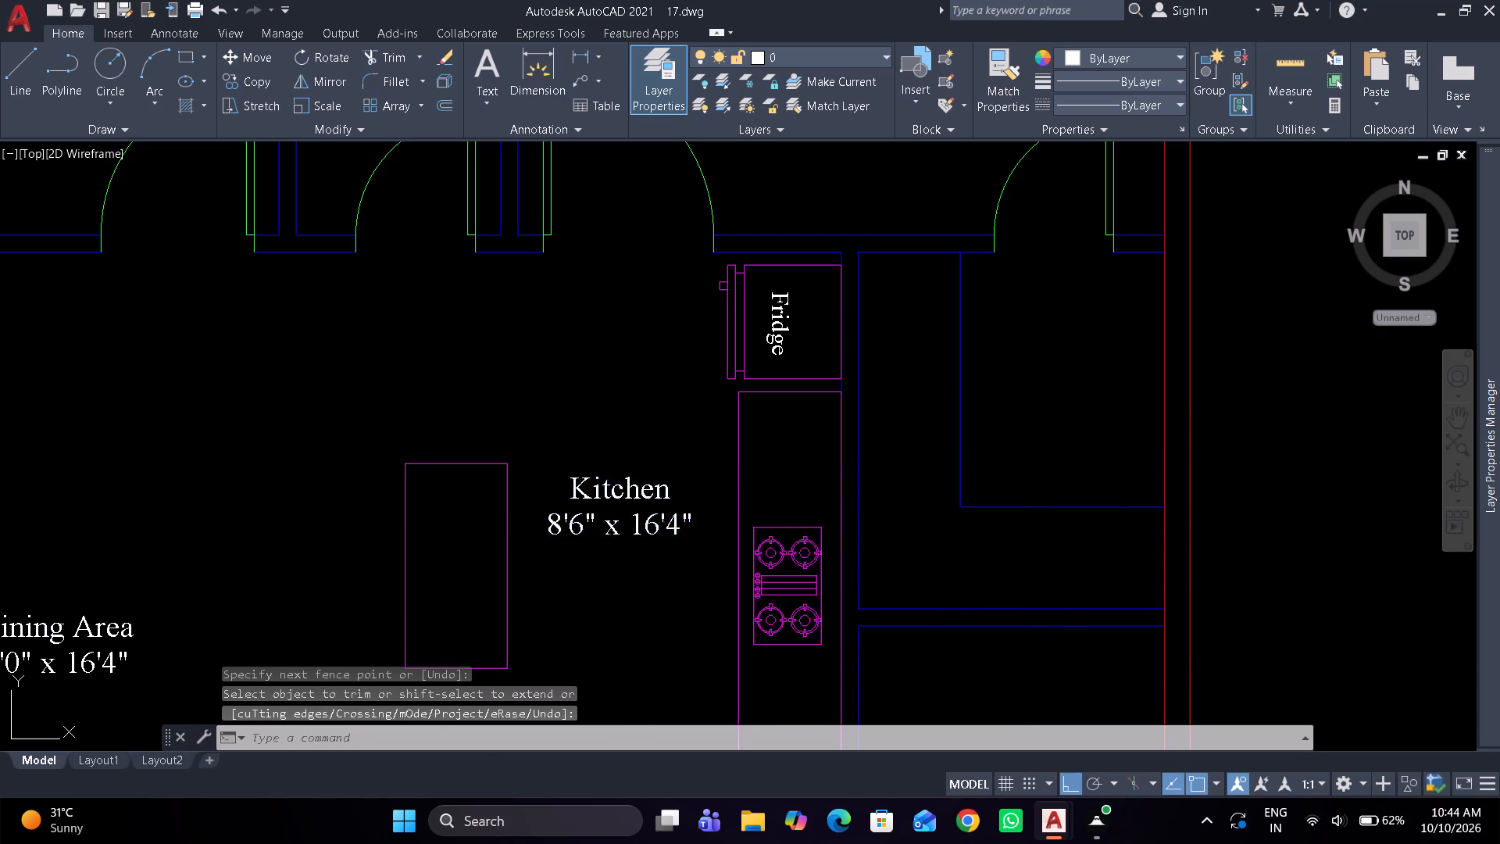
{"action": "type", "text": "co"}
{"action": "key", "text": "space"}
{"action": "left_click", "coordinate": [608, 490]}
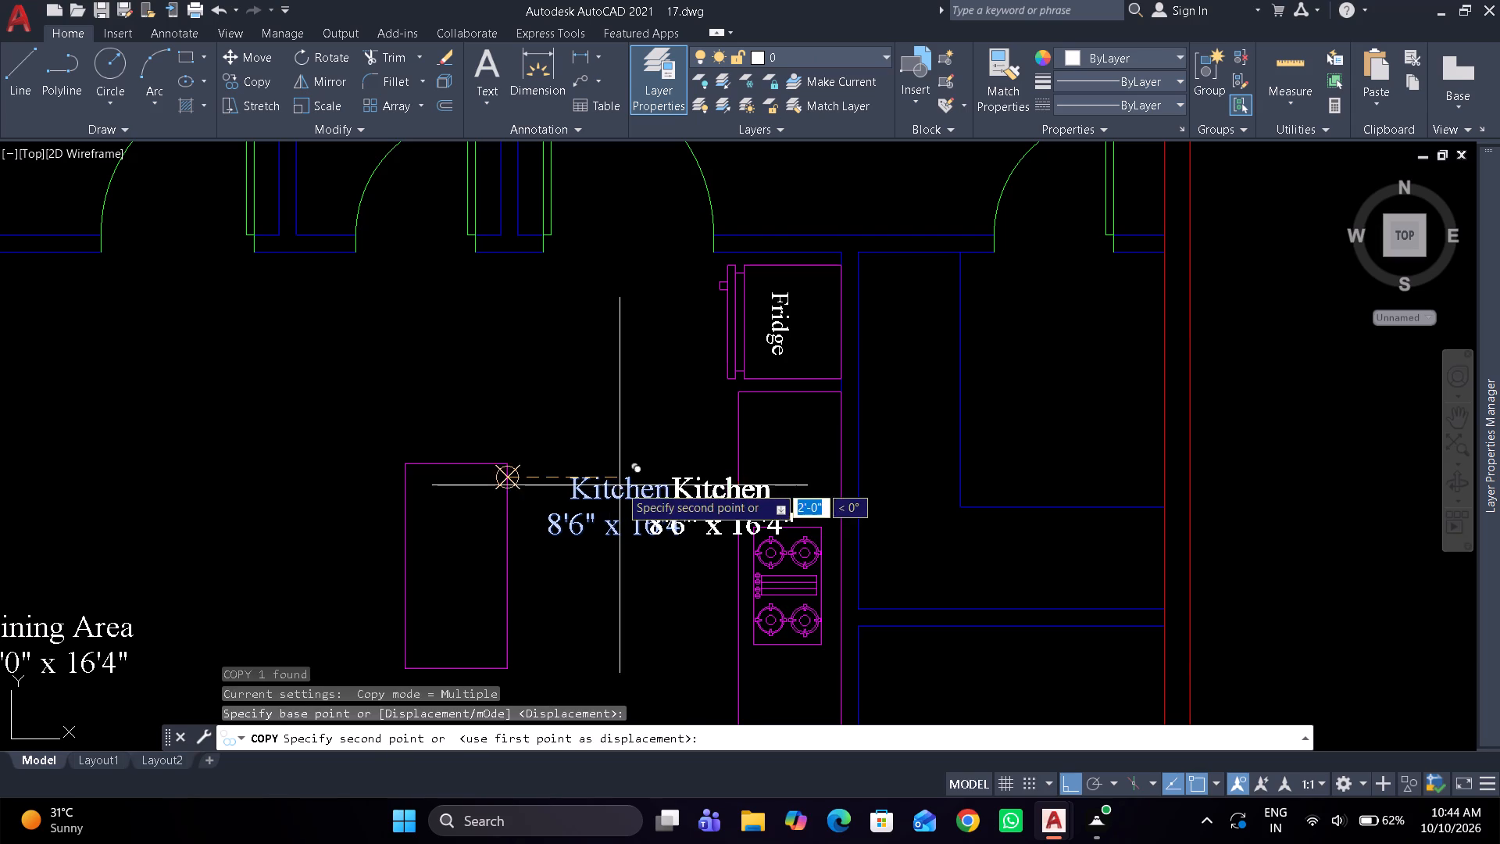
{"action": "key", "text": "F8"}
{"action": "scroll", "coordinate": [980, 354], "scroll_direction": "up", "scroll_amount": 1}
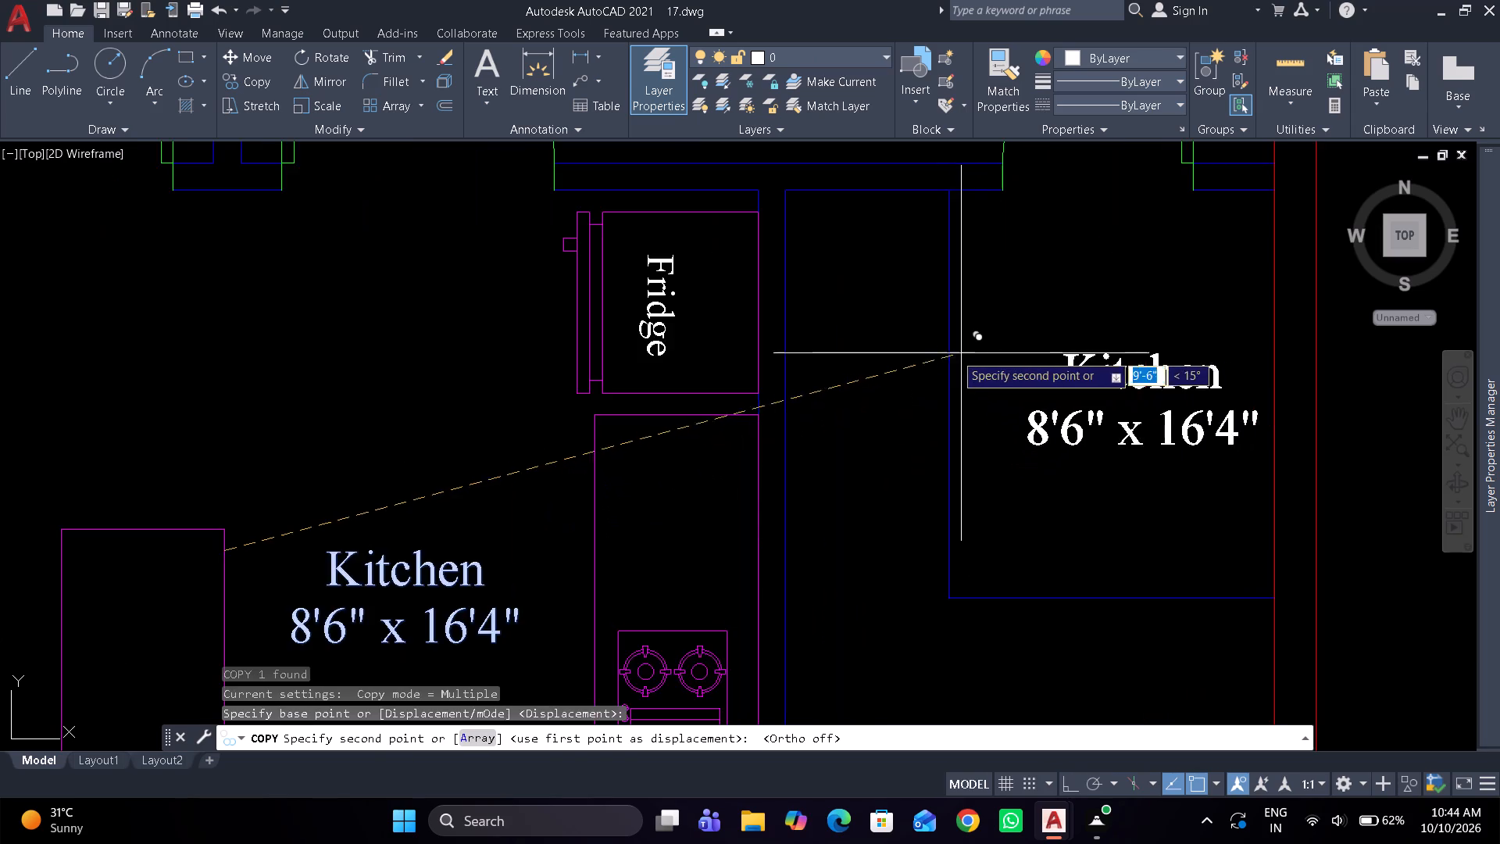
{"action": "scroll", "coordinate": [953, 352], "scroll_direction": "up", "scroll_amount": 1}
{"action": "left_click", "coordinate": [946, 341]}
{"action": "key", "text": "space"}
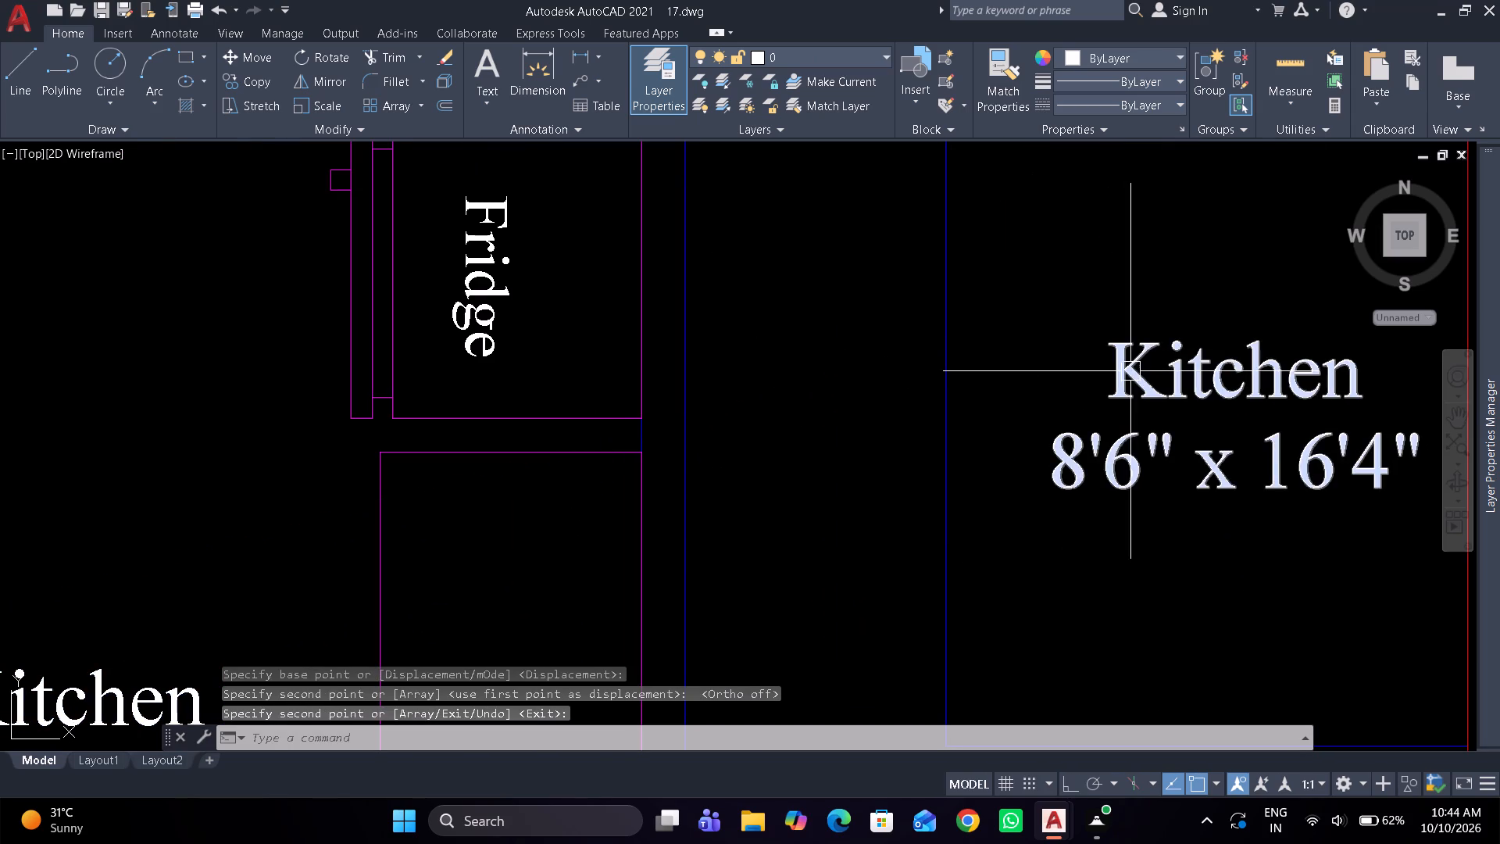
Replace the copied label's text with Closet and the dimensions 6'0" x 7'0" on a second line.
{"action": "double_click", "coordinate": [1130, 371]}
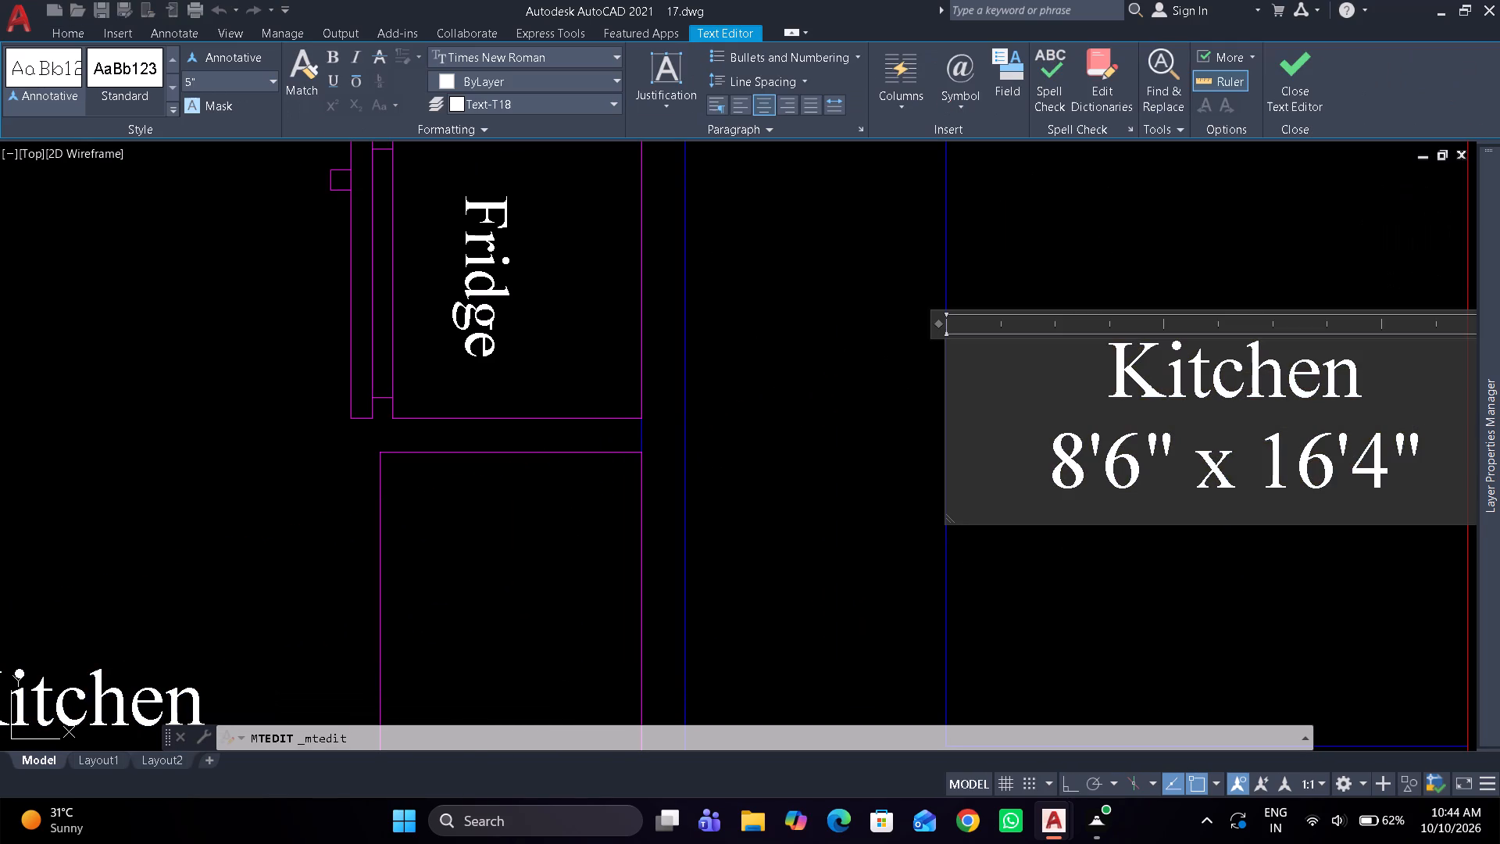
{"action": "key", "text": "ctrl+a"}
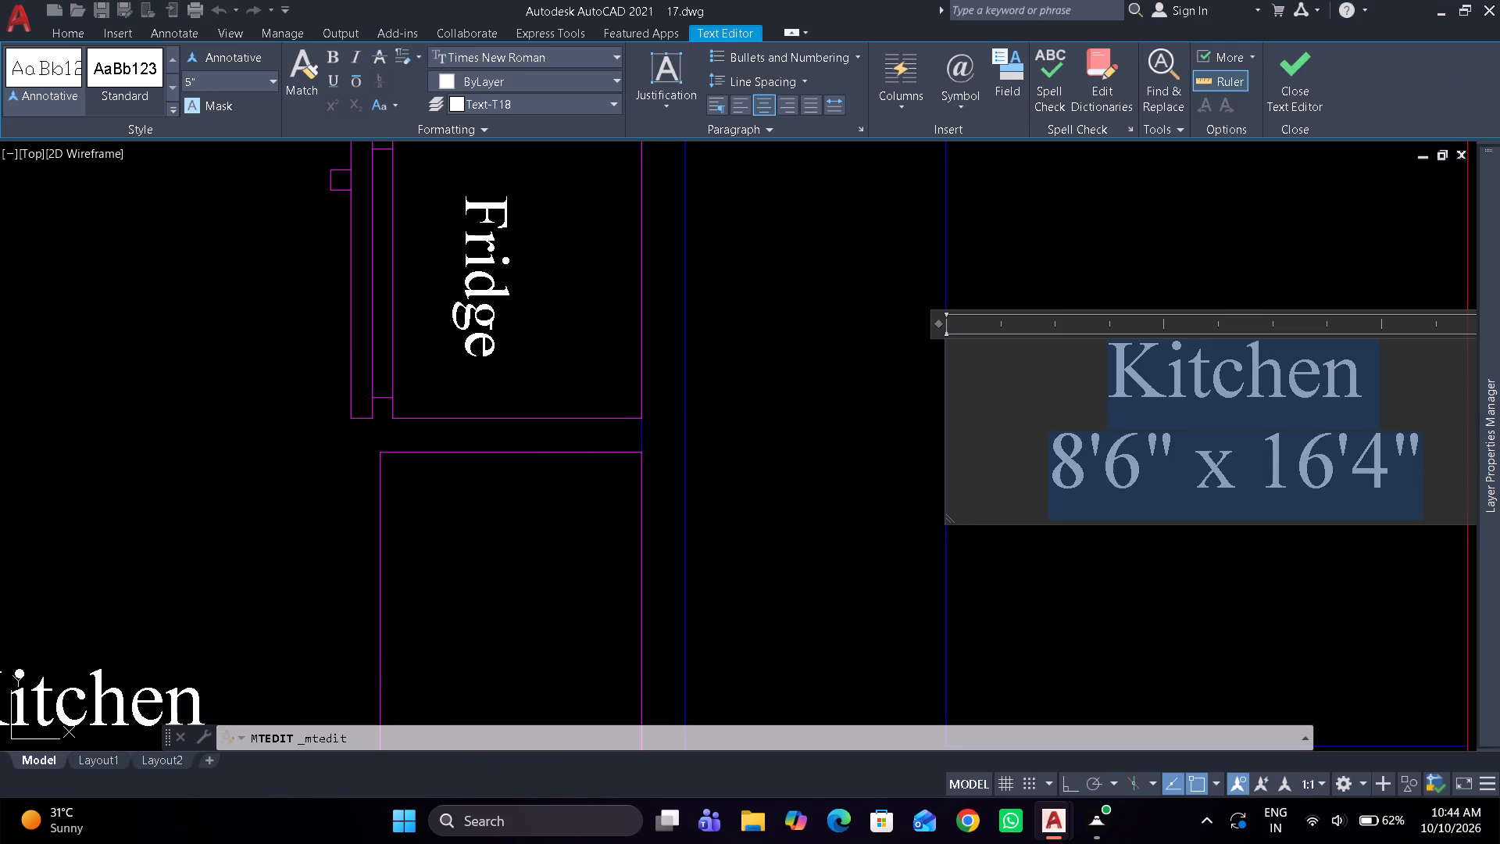
{"action": "key", "text": "shift+c"}
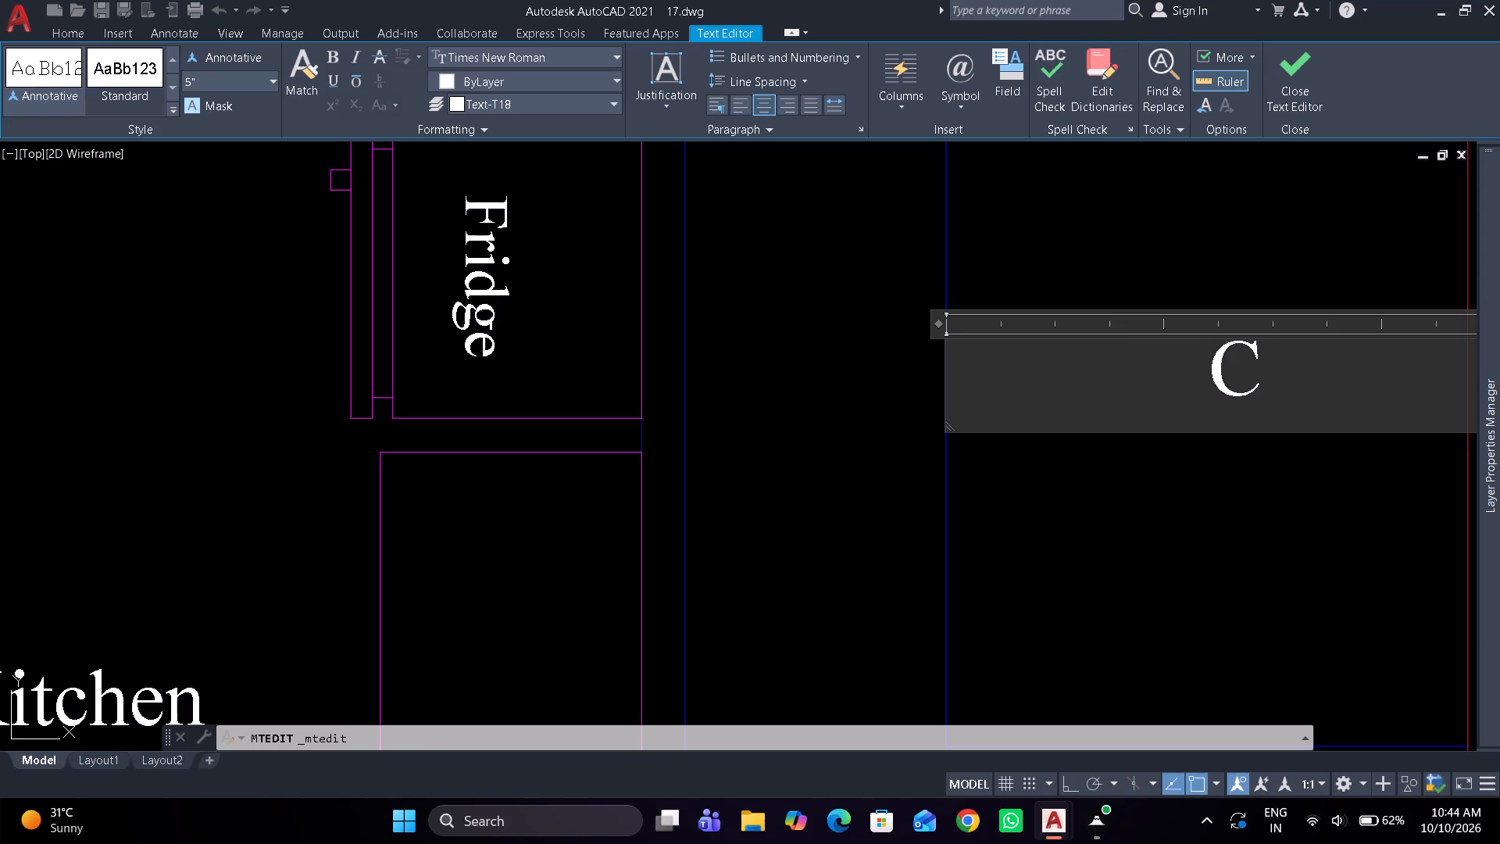
{"action": "type", "text": "lo"}
{"action": "type", "text": "set"}
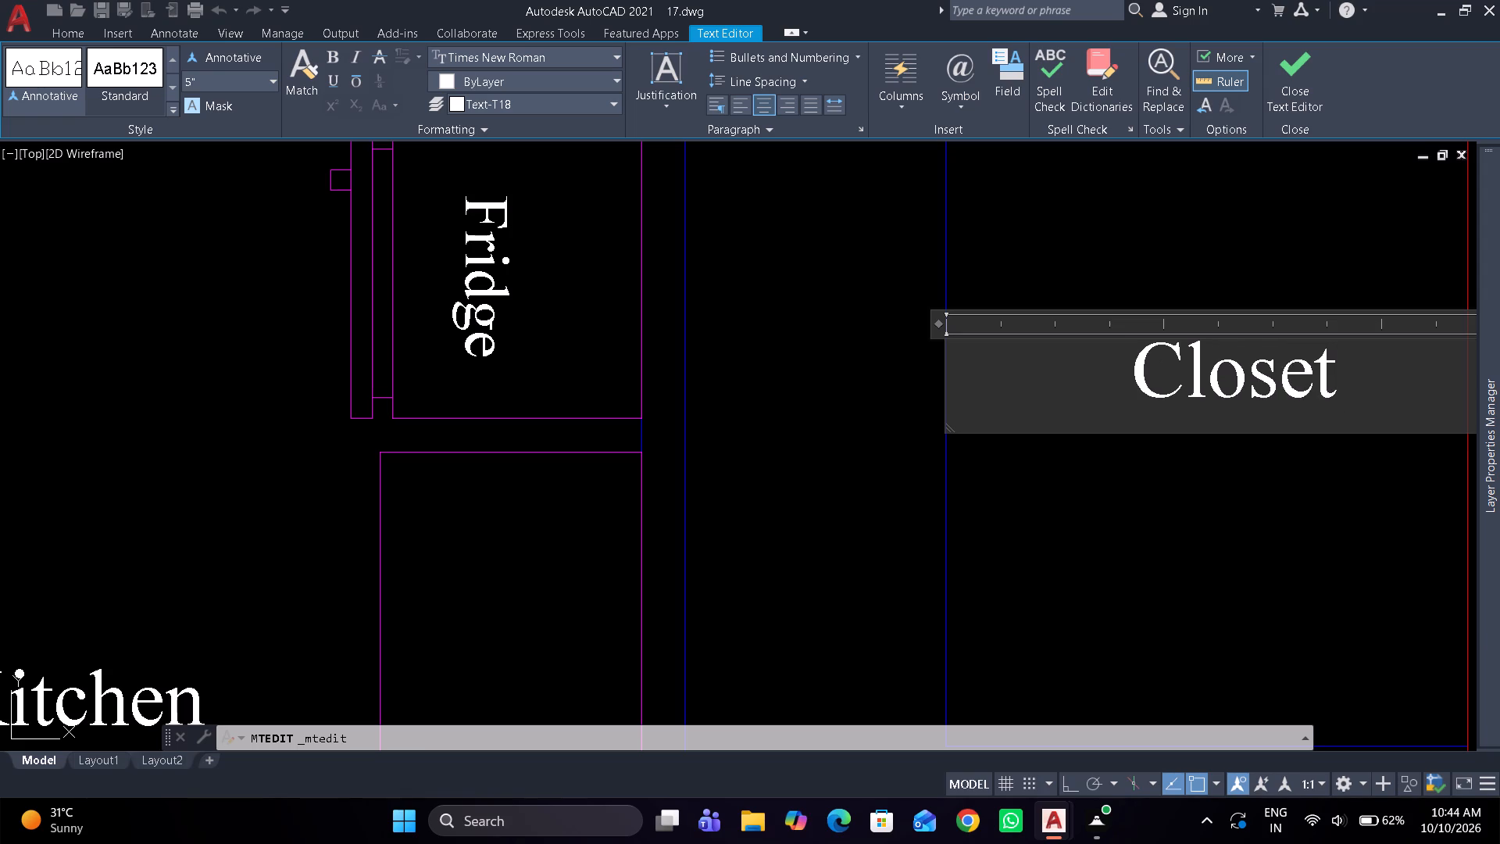
{"action": "key", "text": "Return"}
{"action": "type", "text": "6'0\" x"}
{"action": "key", "text": "space"}
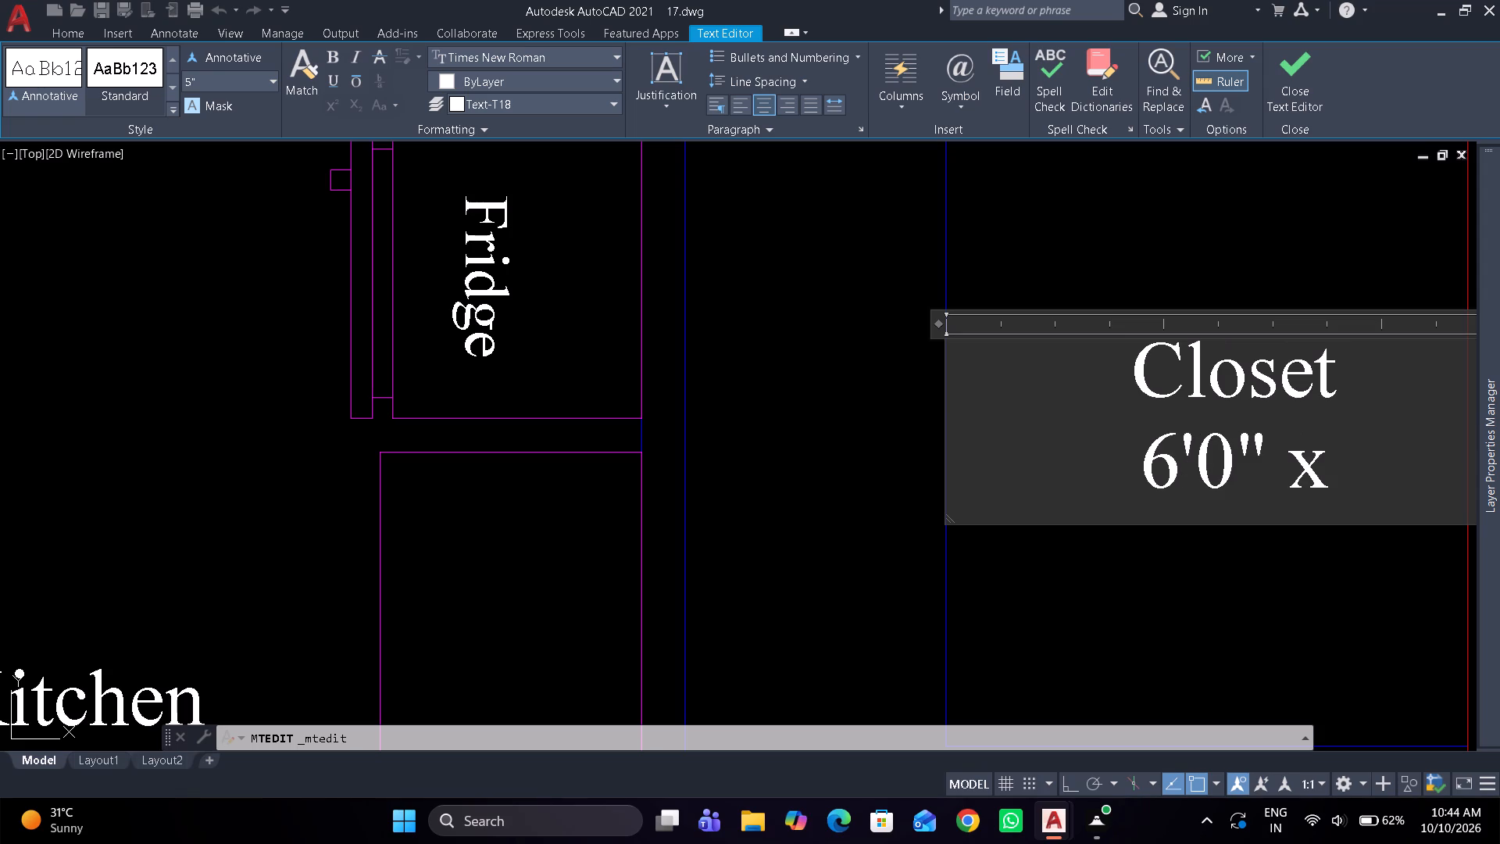
{"action": "type", "text": "7'0\""}
{"action": "left_click", "coordinate": [1137, 254]}
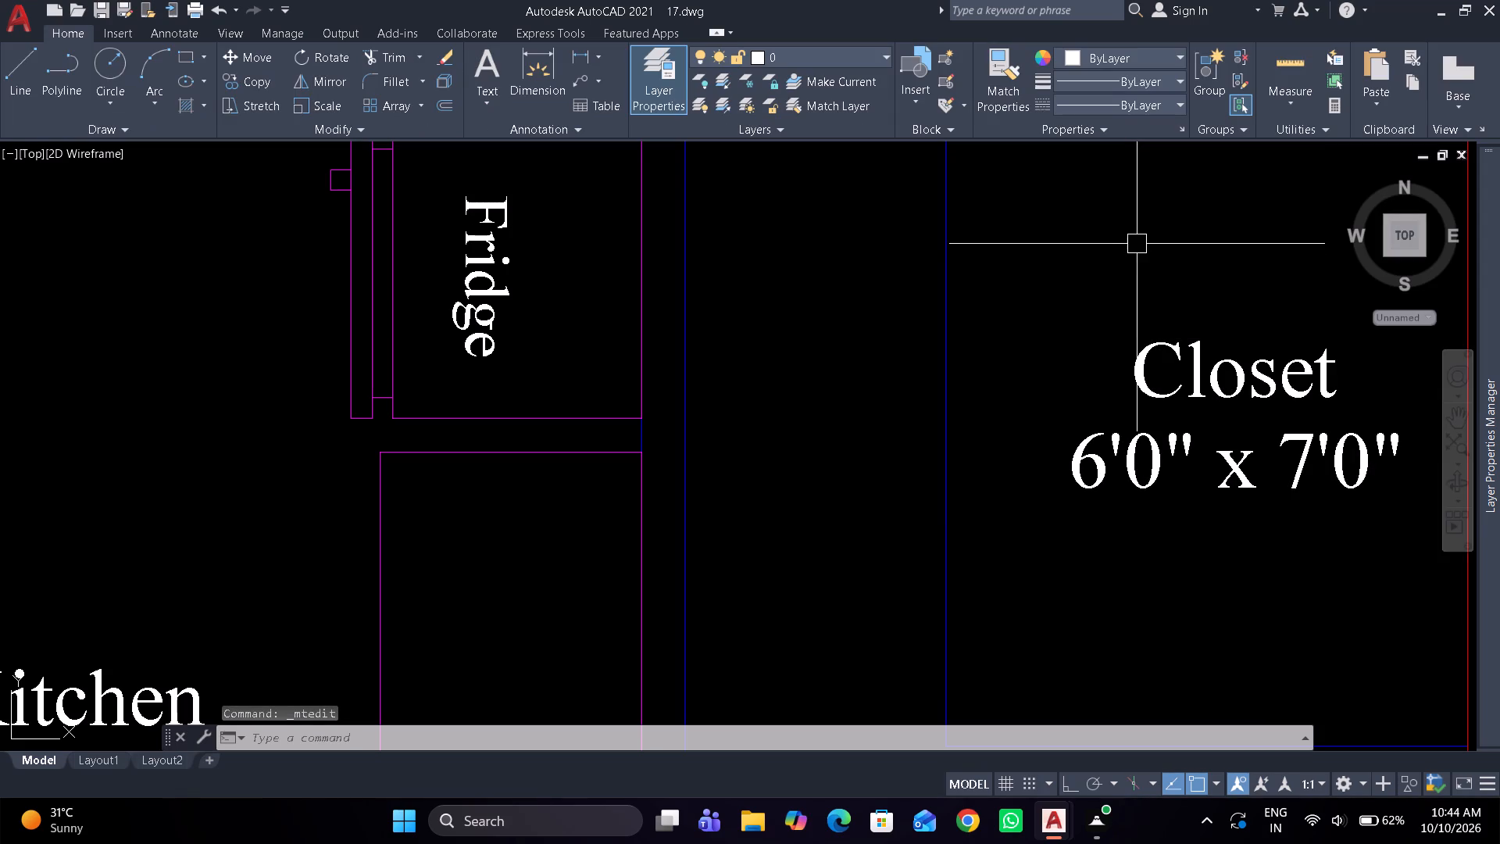
Copy the Closet label about 10' south into the entry room, between the inner door and the exterior door.
{"action": "scroll", "coordinate": [1134, 224], "scroll_direction": "down", "scroll_amount": 1}
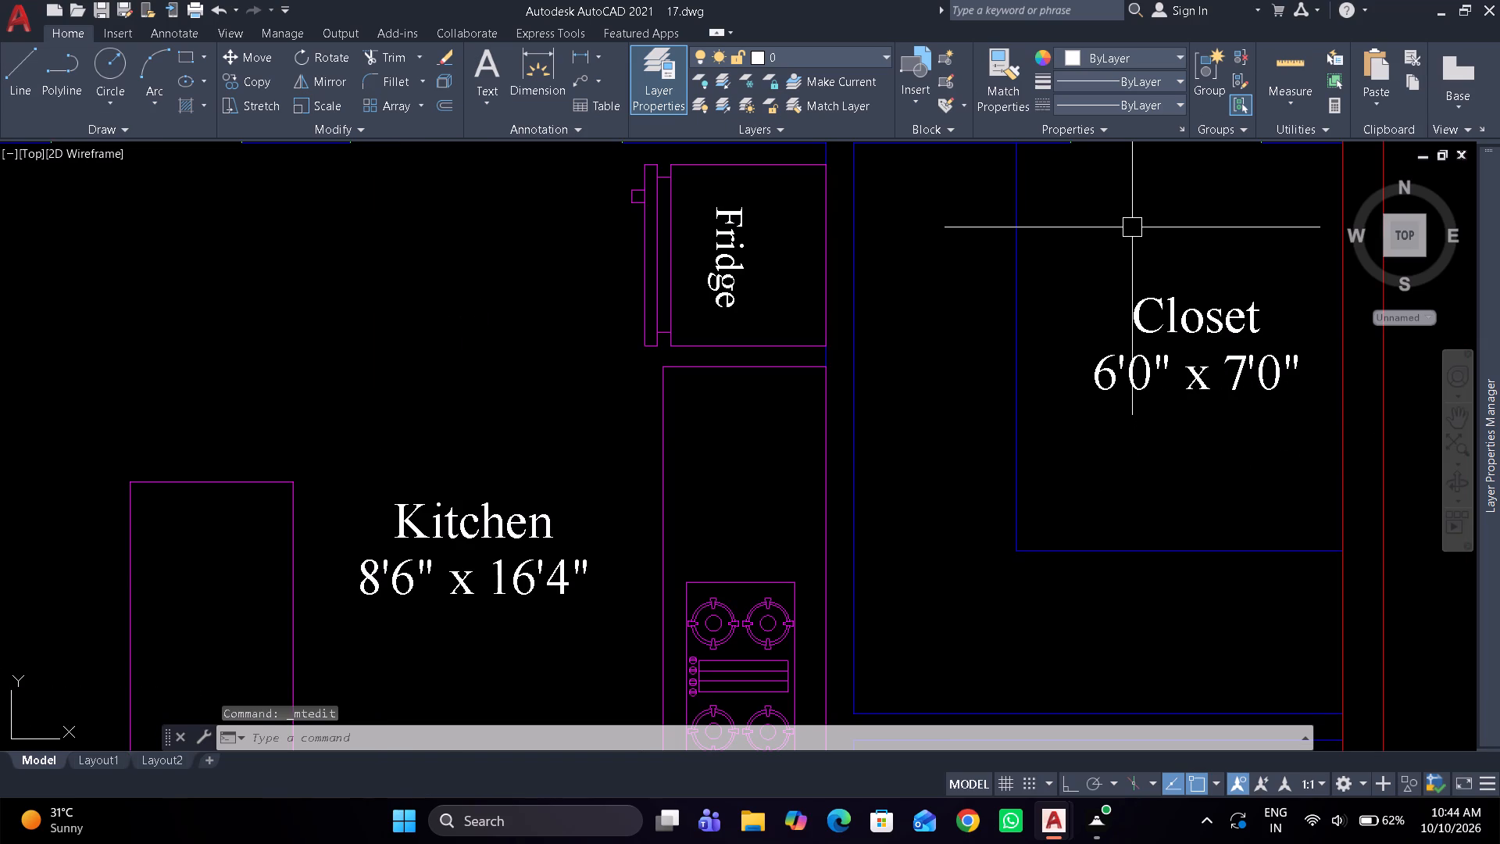
{"action": "scroll", "coordinate": [1130, 234], "scroll_direction": "down", "scroll_amount": 2}
{"action": "left_click", "coordinate": [1159, 272]}
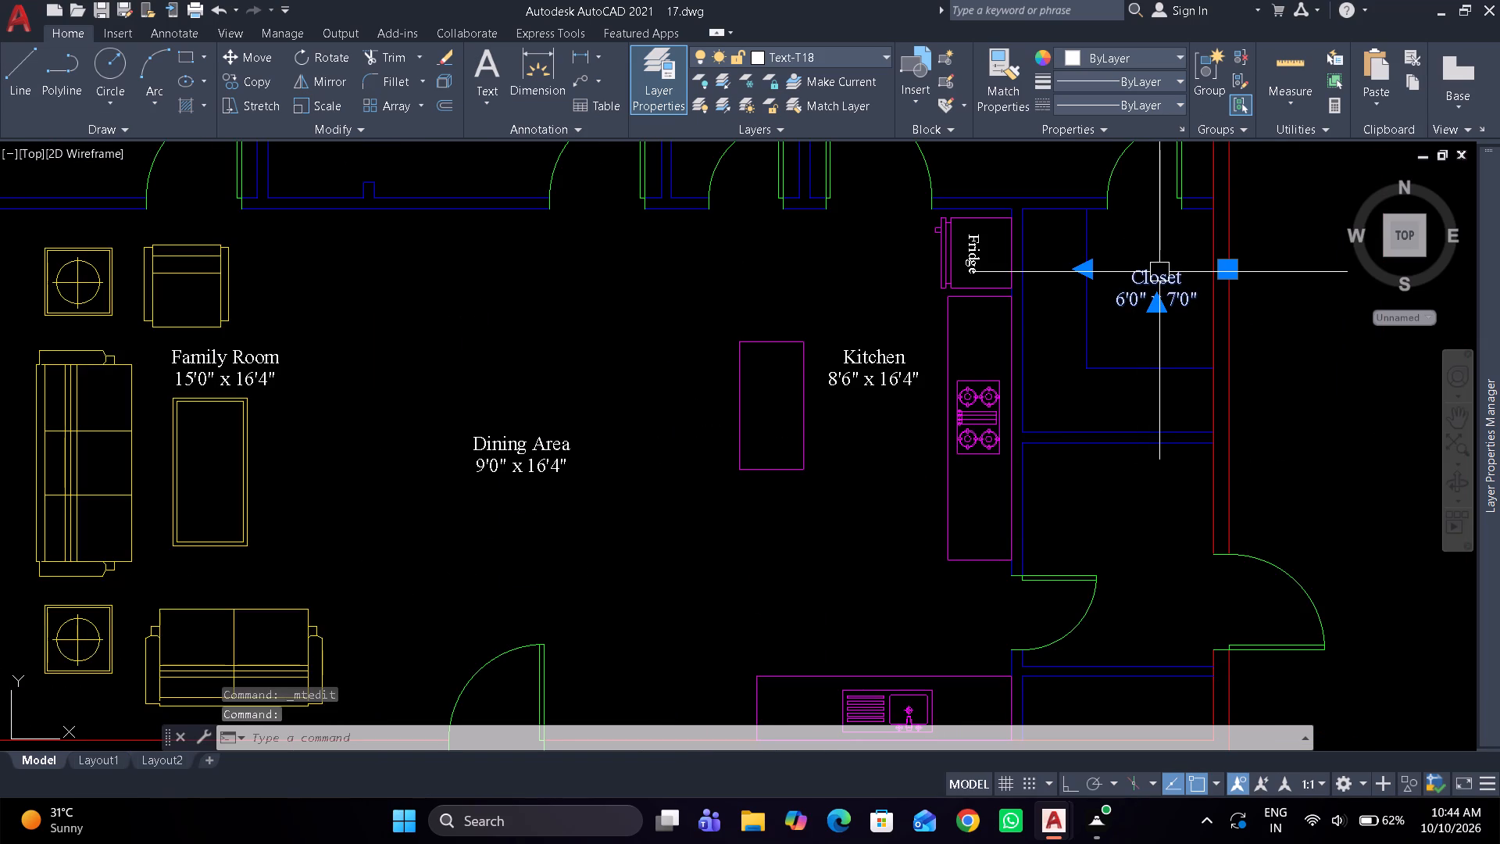
{"action": "type", "text": "co"}
{"action": "key", "text": "space"}
{"action": "left_click", "coordinate": [1159, 272]}
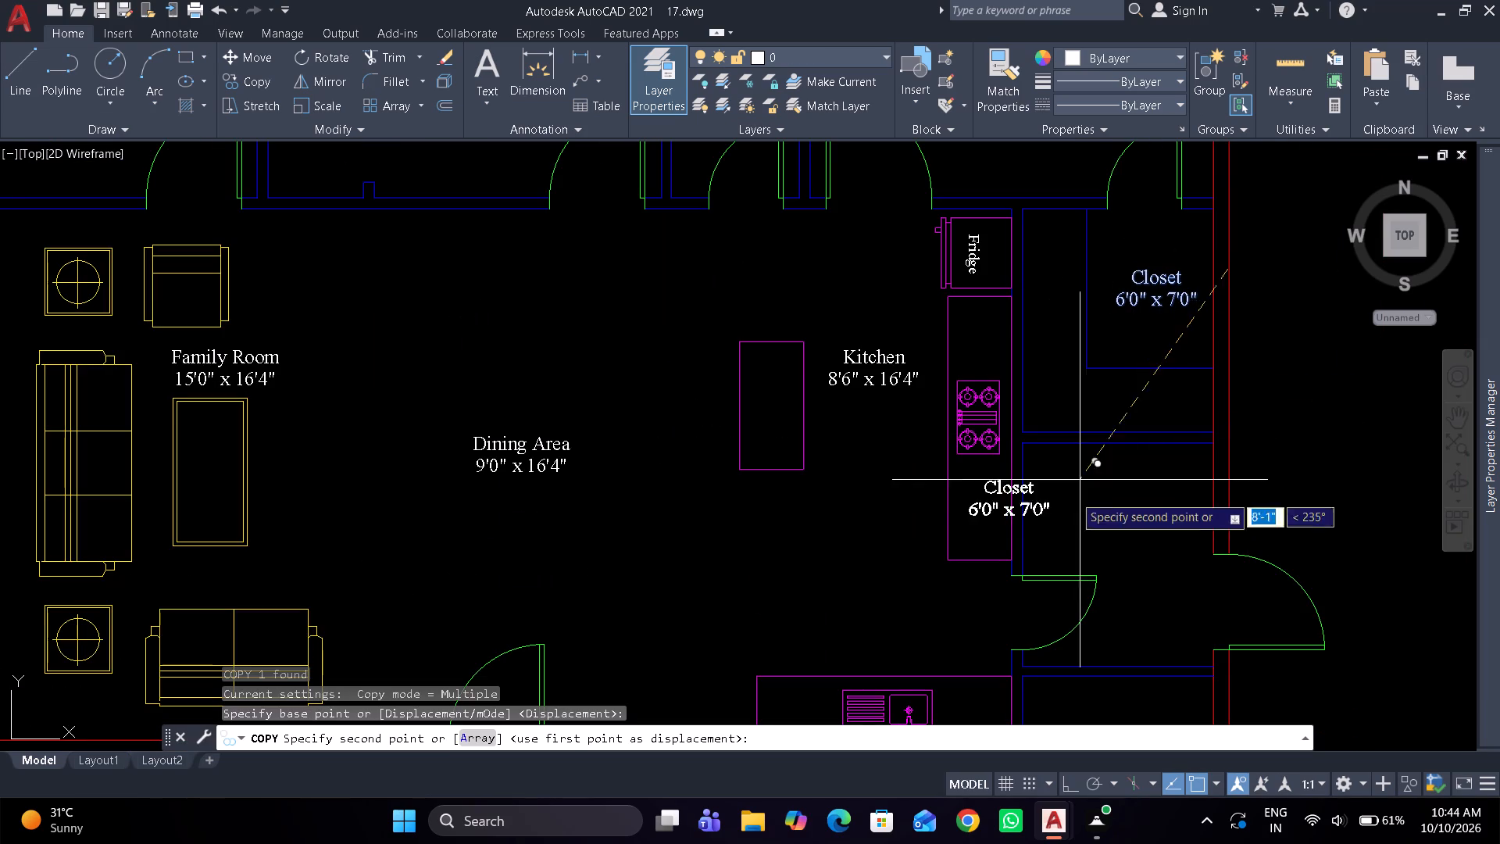
{"action": "middle_click_drag", "start_coordinate": [1151, 526], "coordinate": [1127, 382]}
{"action": "scroll", "coordinate": [1152, 417], "scroll_direction": "up", "scroll_amount": 1}
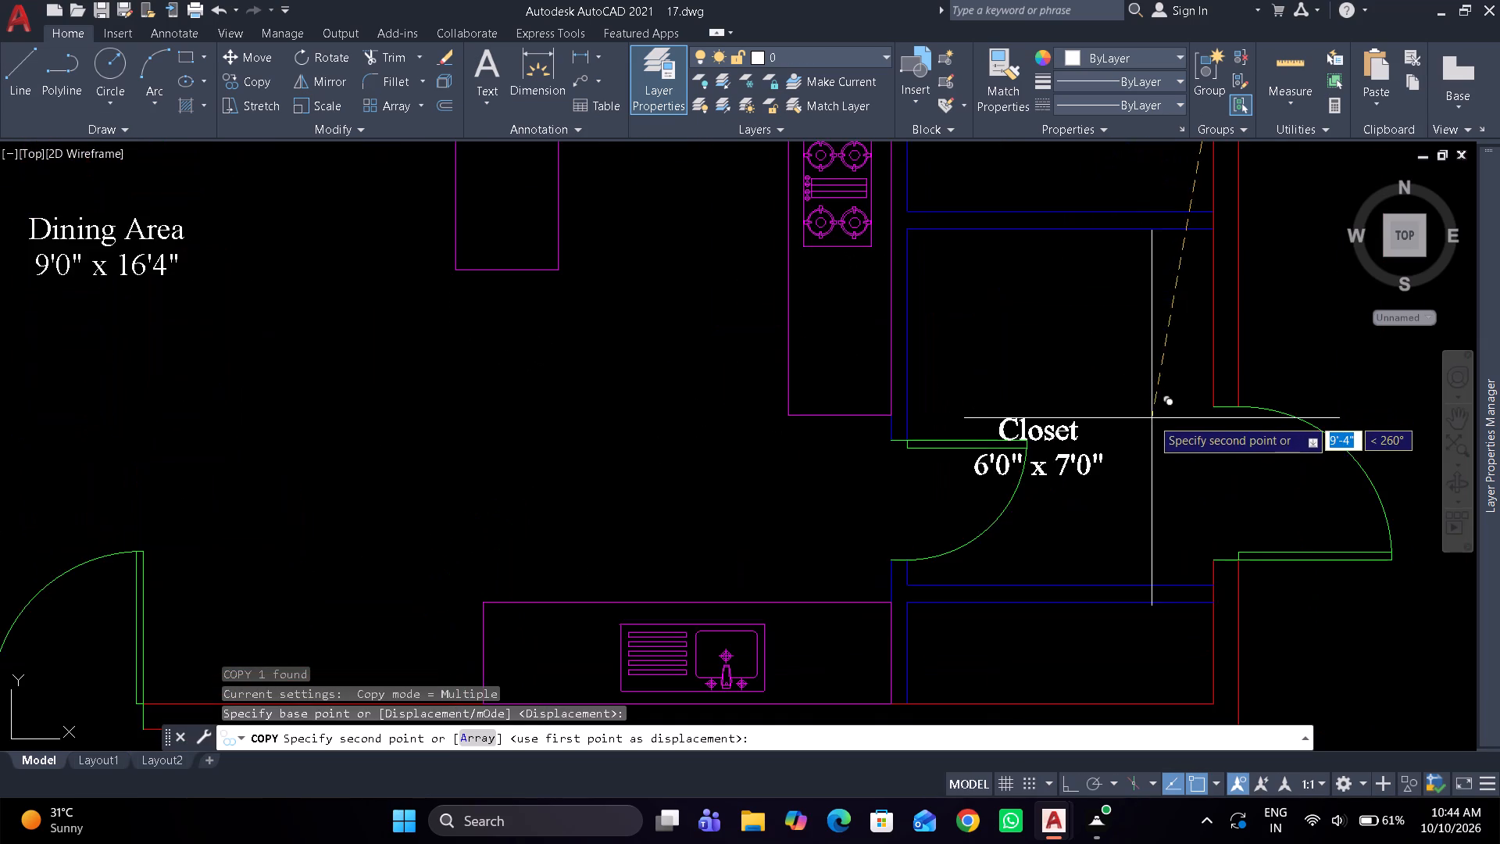
{"action": "scroll", "coordinate": [1195, 456], "scroll_direction": "up", "scroll_amount": 1}
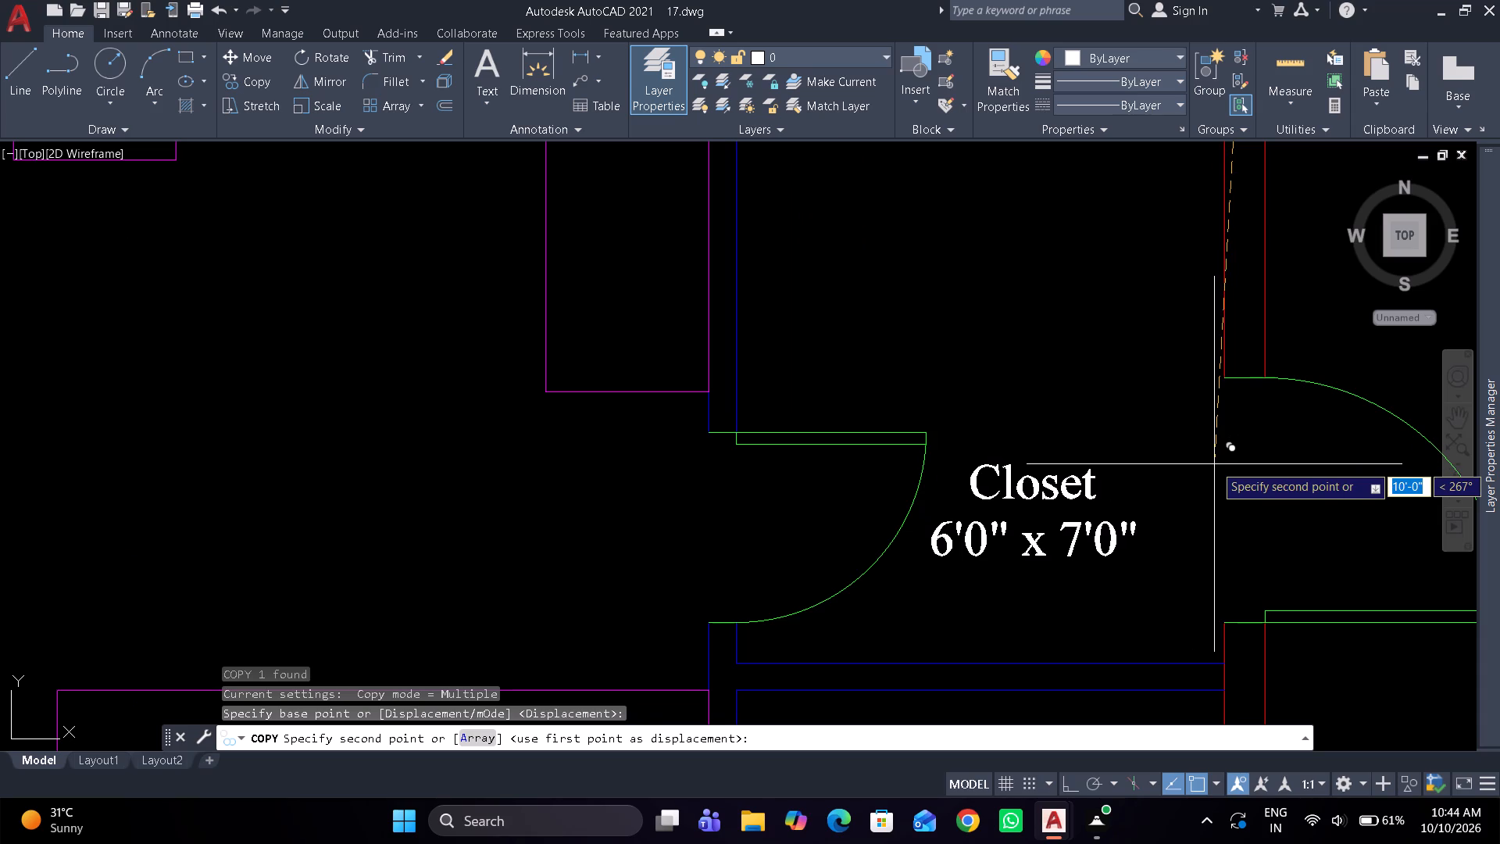
{"action": "left_click", "coordinate": [1214, 469]}
{"action": "key", "text": "space"}
Replace the text of the label copied into the entry room with Washroom.
{"action": "double_click", "coordinate": [1060, 488]}
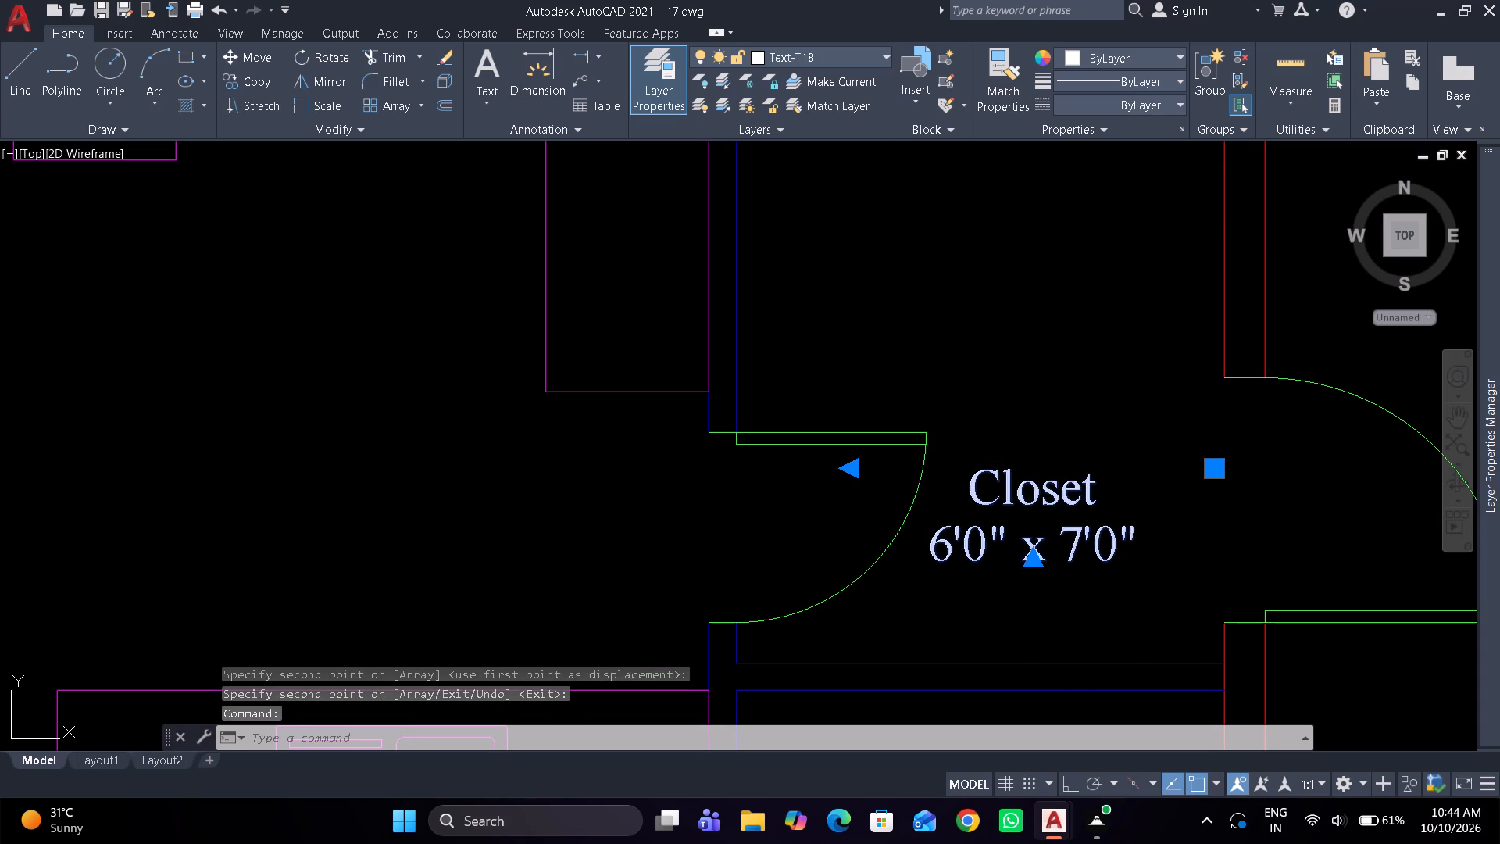
{"action": "type", "text": "aWashro"}
{"action": "type", "text": "om"}
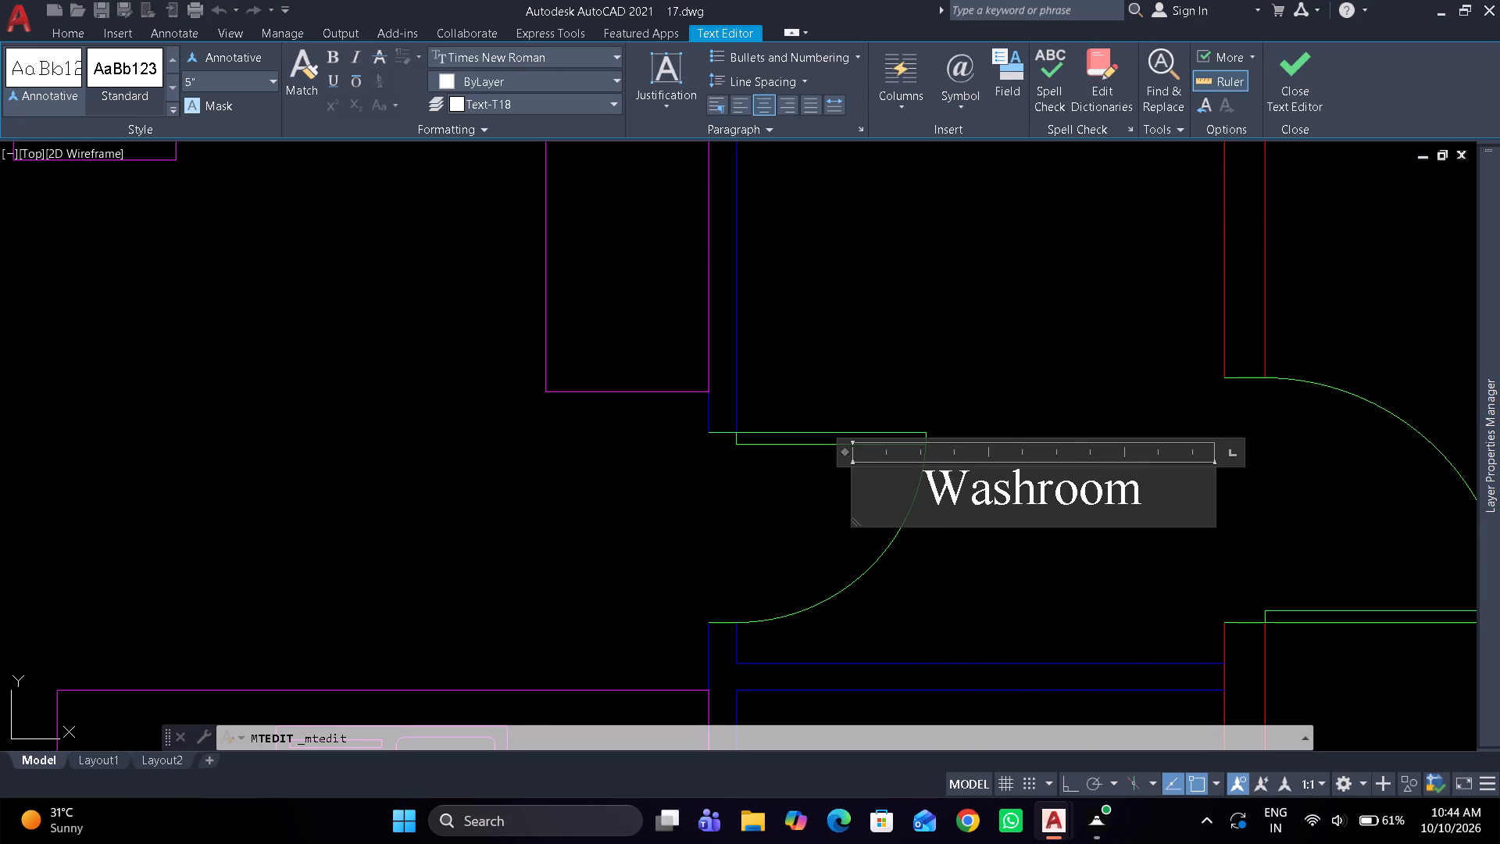
{"action": "key", "text": "Return"}
{"action": "left_click", "coordinate": [1030, 248]}
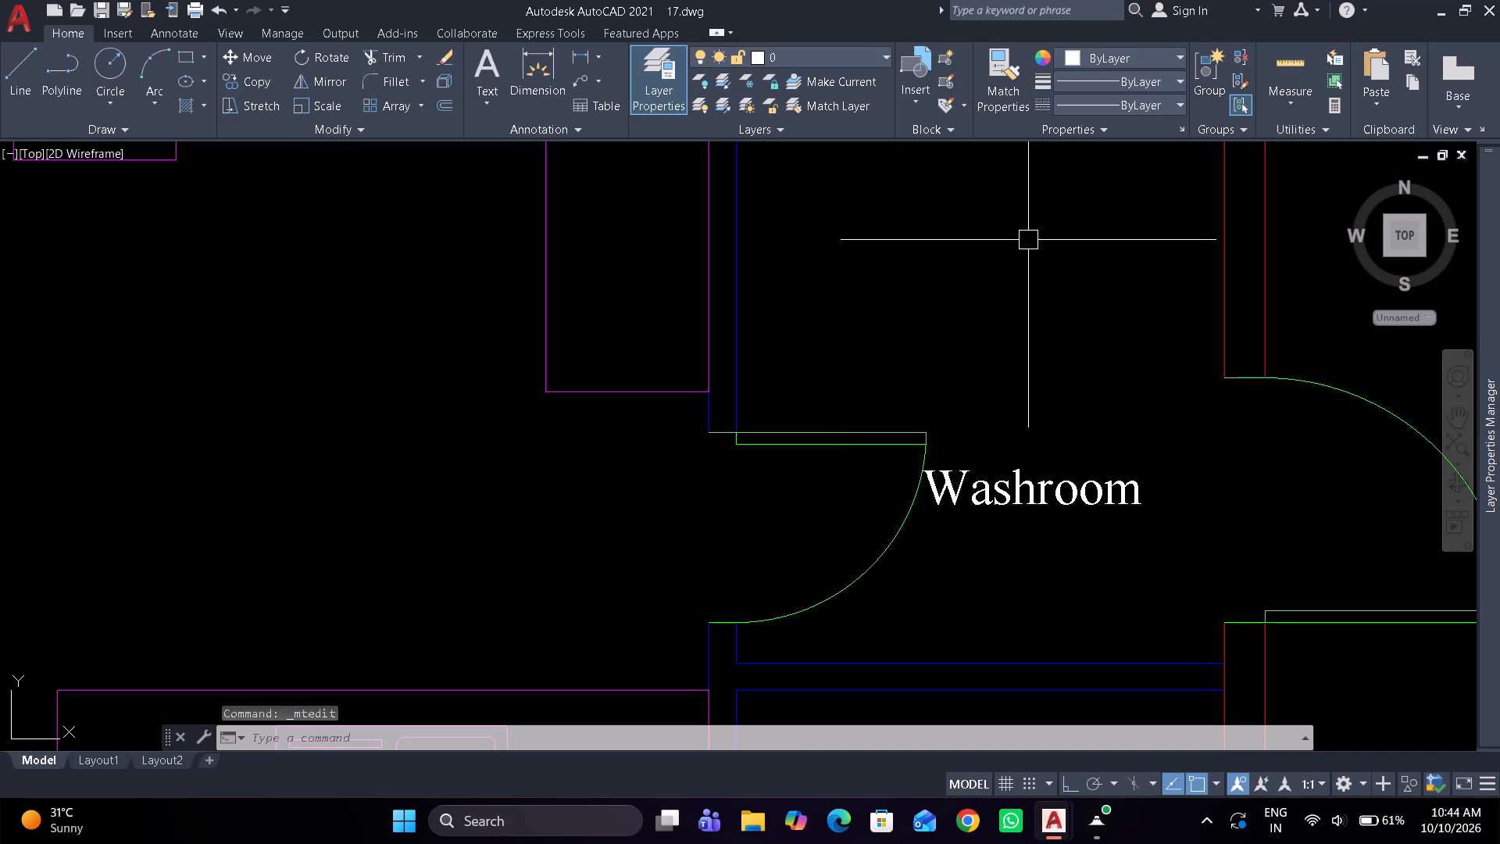
Offset the inner wall line east of the sink counter and the facing outer wall line 6" into the small space south of Washroom.
{"action": "scroll", "coordinate": [1027, 238], "scroll_direction": "down", "scroll_amount": 3}
{"action": "middle_click_drag", "start_coordinate": [1027, 262], "coordinate": [1030, 419]}
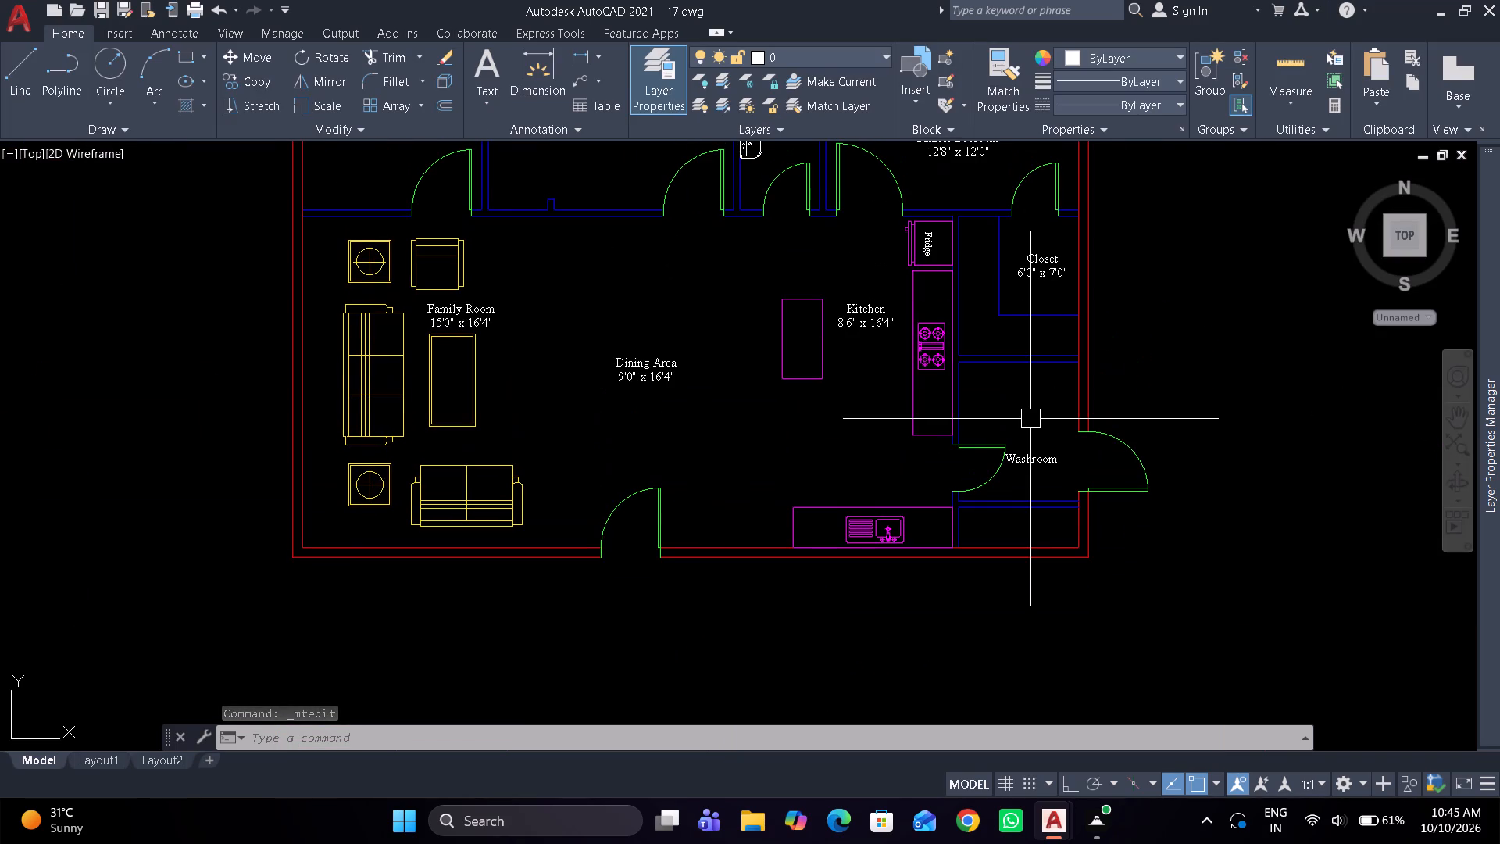
{"action": "scroll", "coordinate": [1031, 486], "scroll_direction": "up", "scroll_amount": 2}
{"action": "scroll", "coordinate": [1045, 567], "scroll_direction": "up", "scroll_amount": 1}
{"action": "middle_click_drag", "start_coordinate": [1047, 569], "coordinate": [1039, 462]}
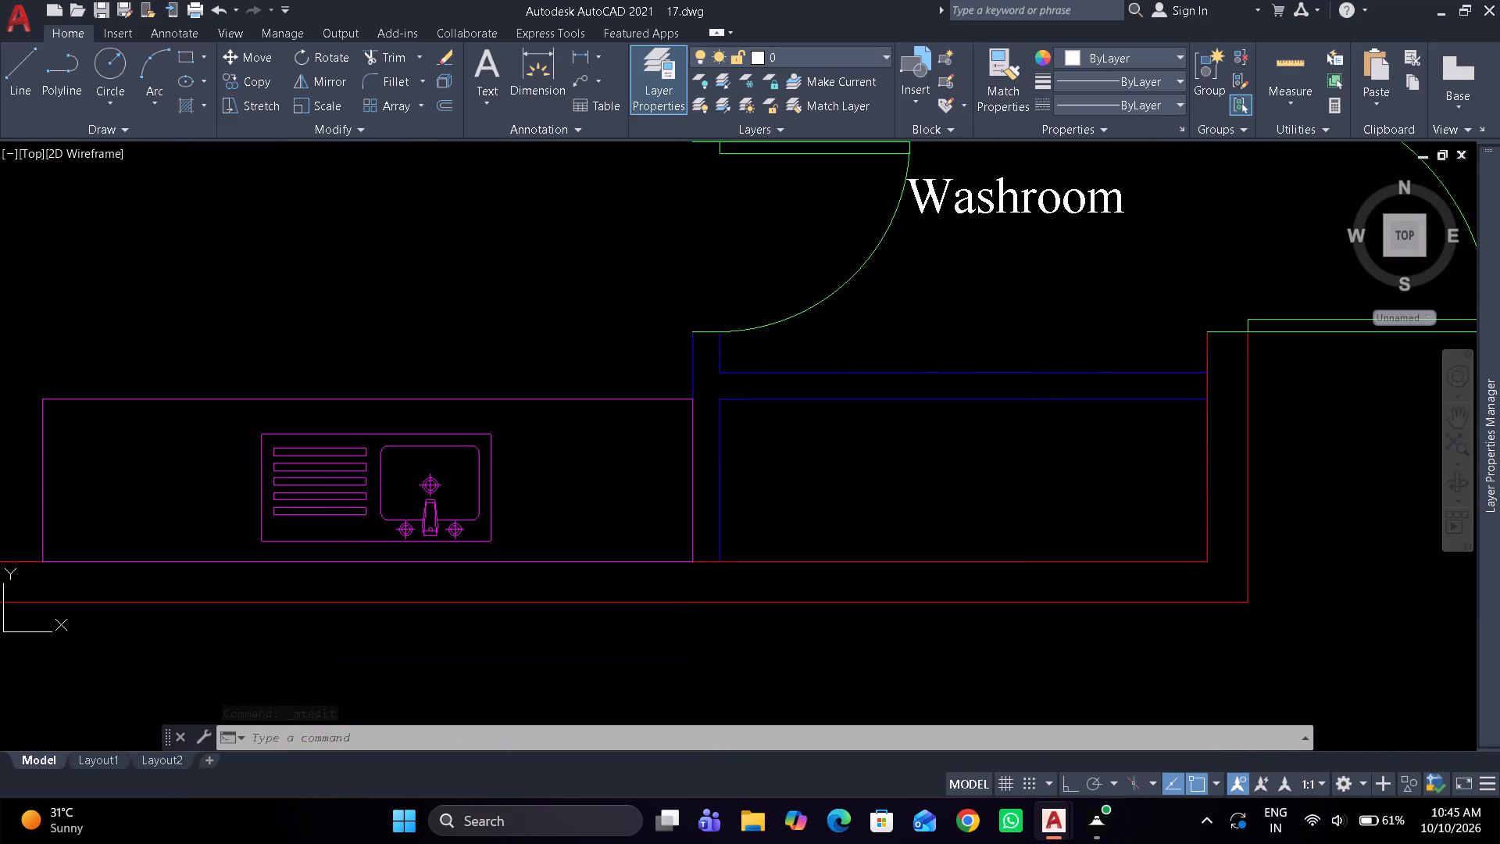
{"action": "type", "text": "o 6\""}
{"action": "key", "text": "Return"}
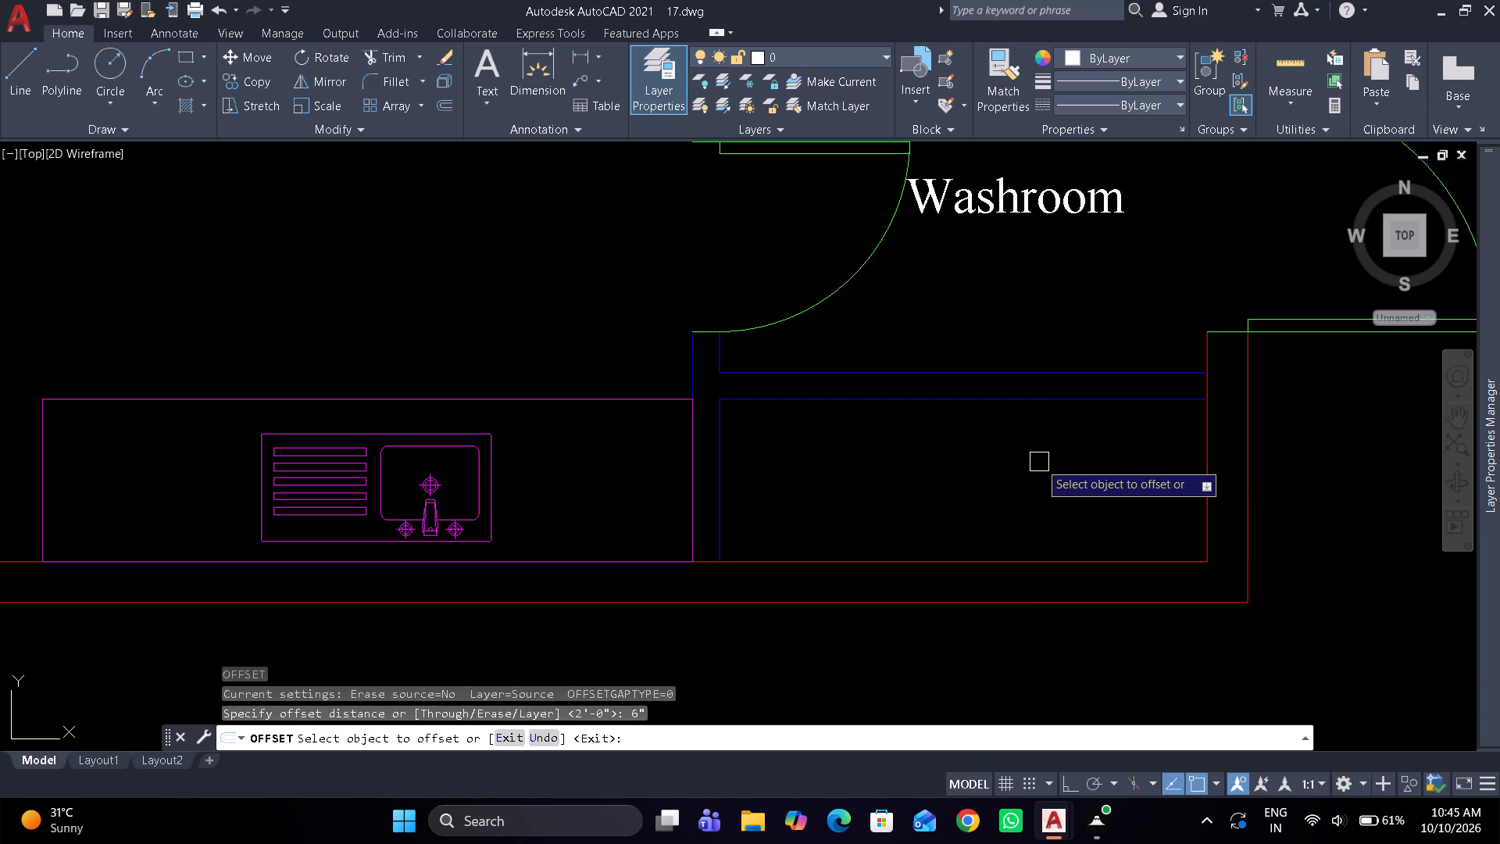
{"action": "left_click", "coordinate": [727, 467]}
{"action": "left_click", "coordinate": [910, 471]}
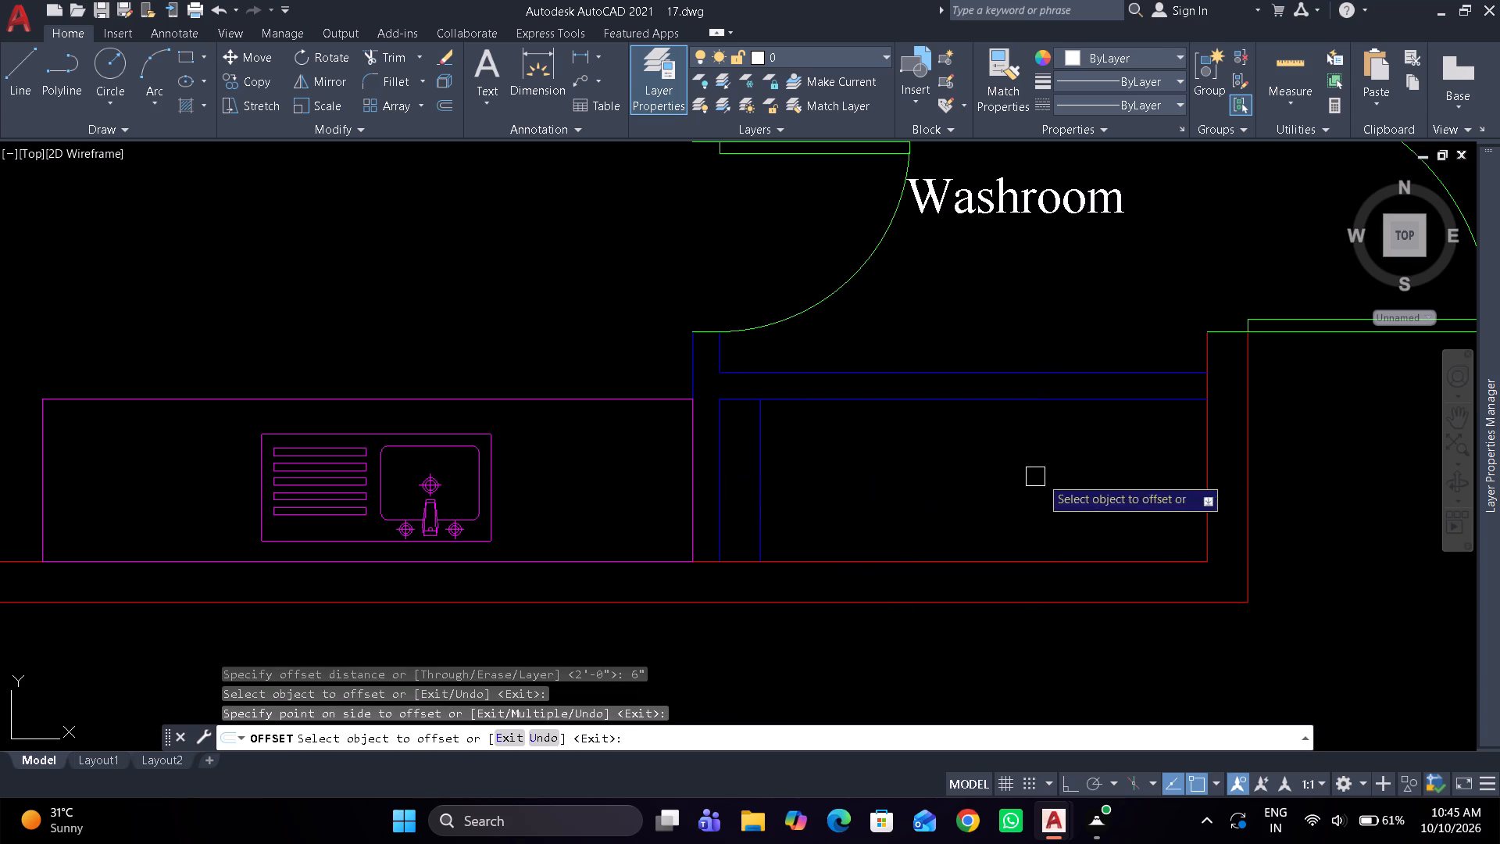
{"action": "left_click_drag", "start_coordinate": [1216, 474], "coordinate": [1199, 474]}
{"action": "left_click", "coordinate": [1095, 477]}
{"action": "key", "text": "space"}
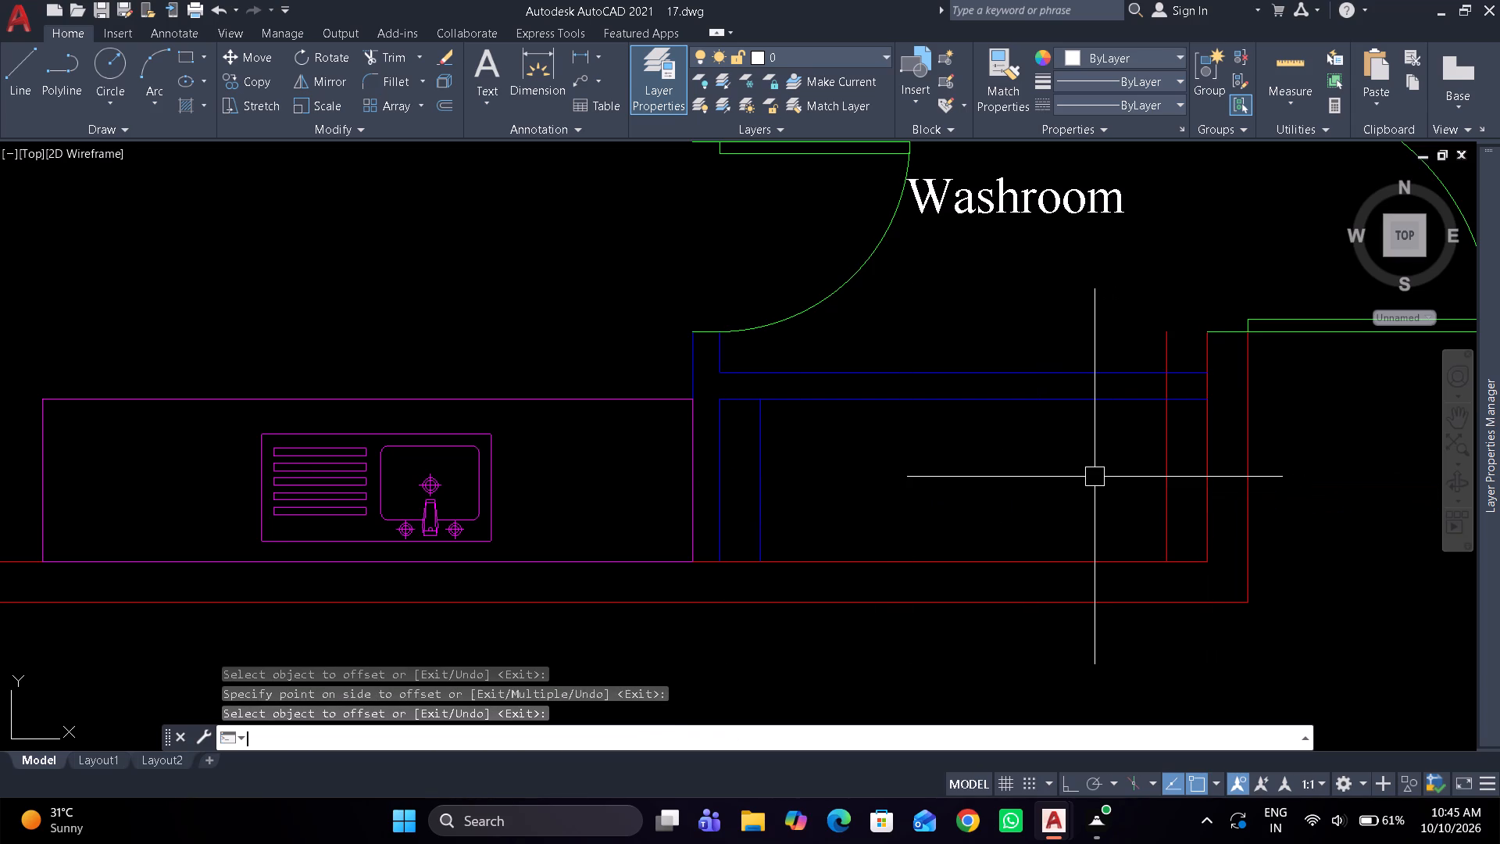
Extend the west offset line across the horizontal partition and trim the excess lines, leaving a 6" wall stub at each end.
{"action": "type", "text": "ex"}
{"action": "key", "text": "space"}
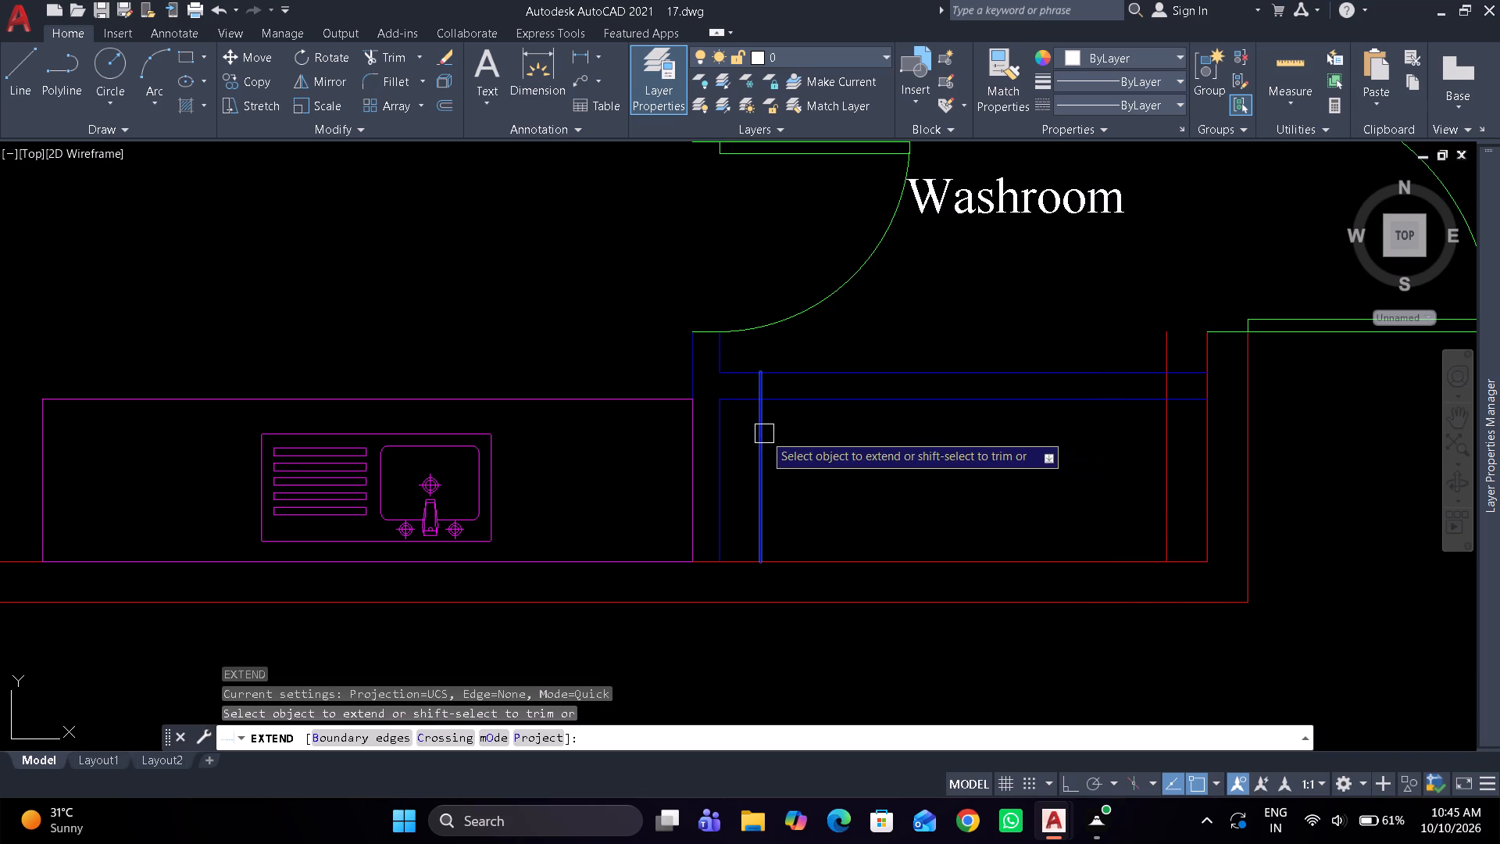
{"action": "left_click", "coordinate": [764, 434]}
{"action": "key", "text": "space"}
{"action": "type", "text": "tr"}
{"action": "key", "text": "space"}
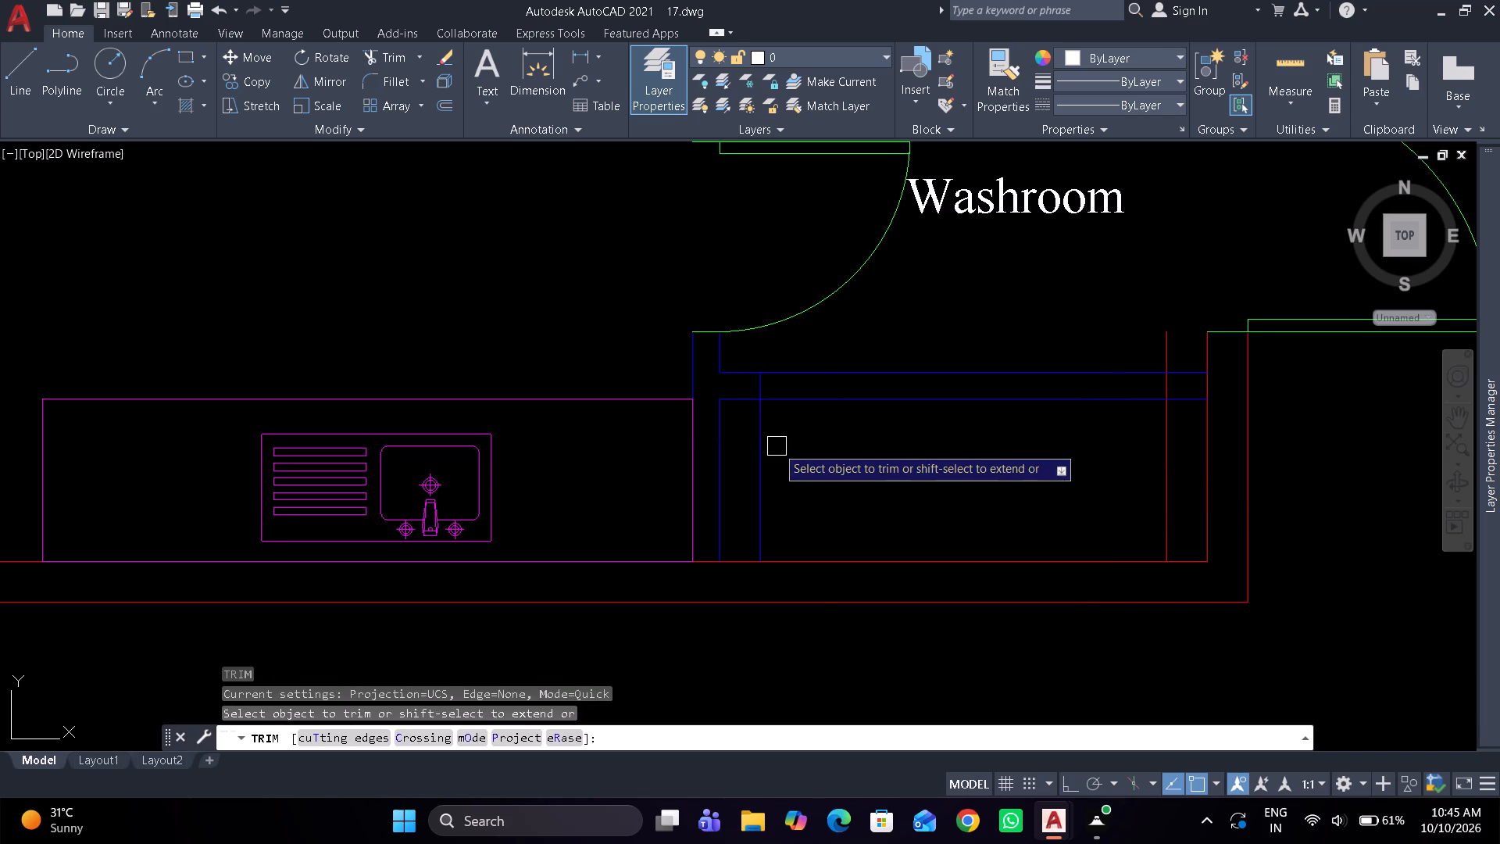
{"action": "left_click", "coordinate": [759, 456]}
{"action": "left_click_drag", "start_coordinate": [889, 446], "coordinate": [923, 324]}
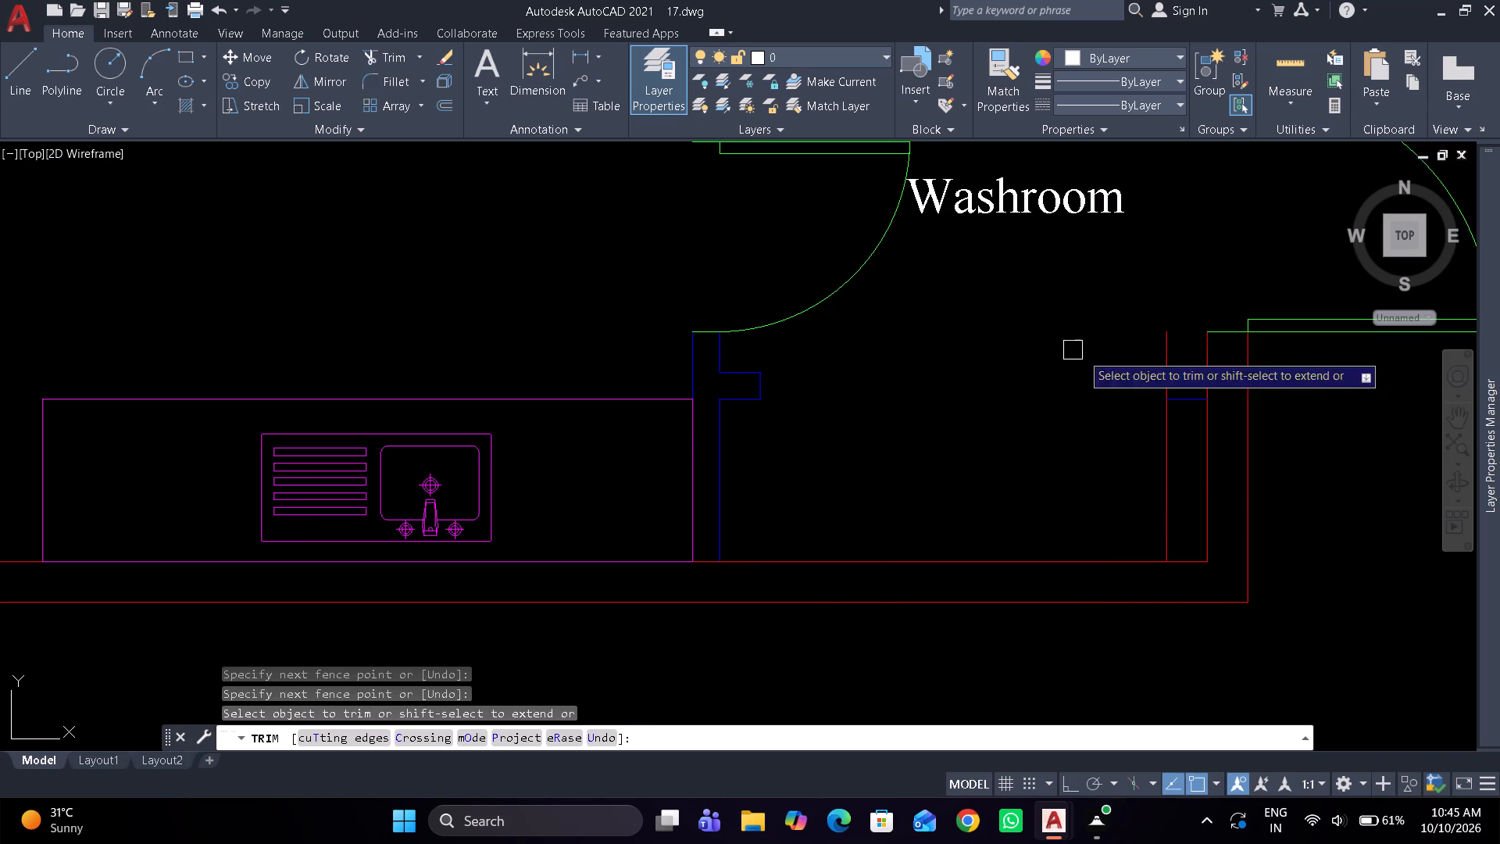
{"action": "left_click", "coordinate": [1172, 345]}
{"action": "left_click", "coordinate": [1165, 437]}
{"action": "key", "text": "space"}
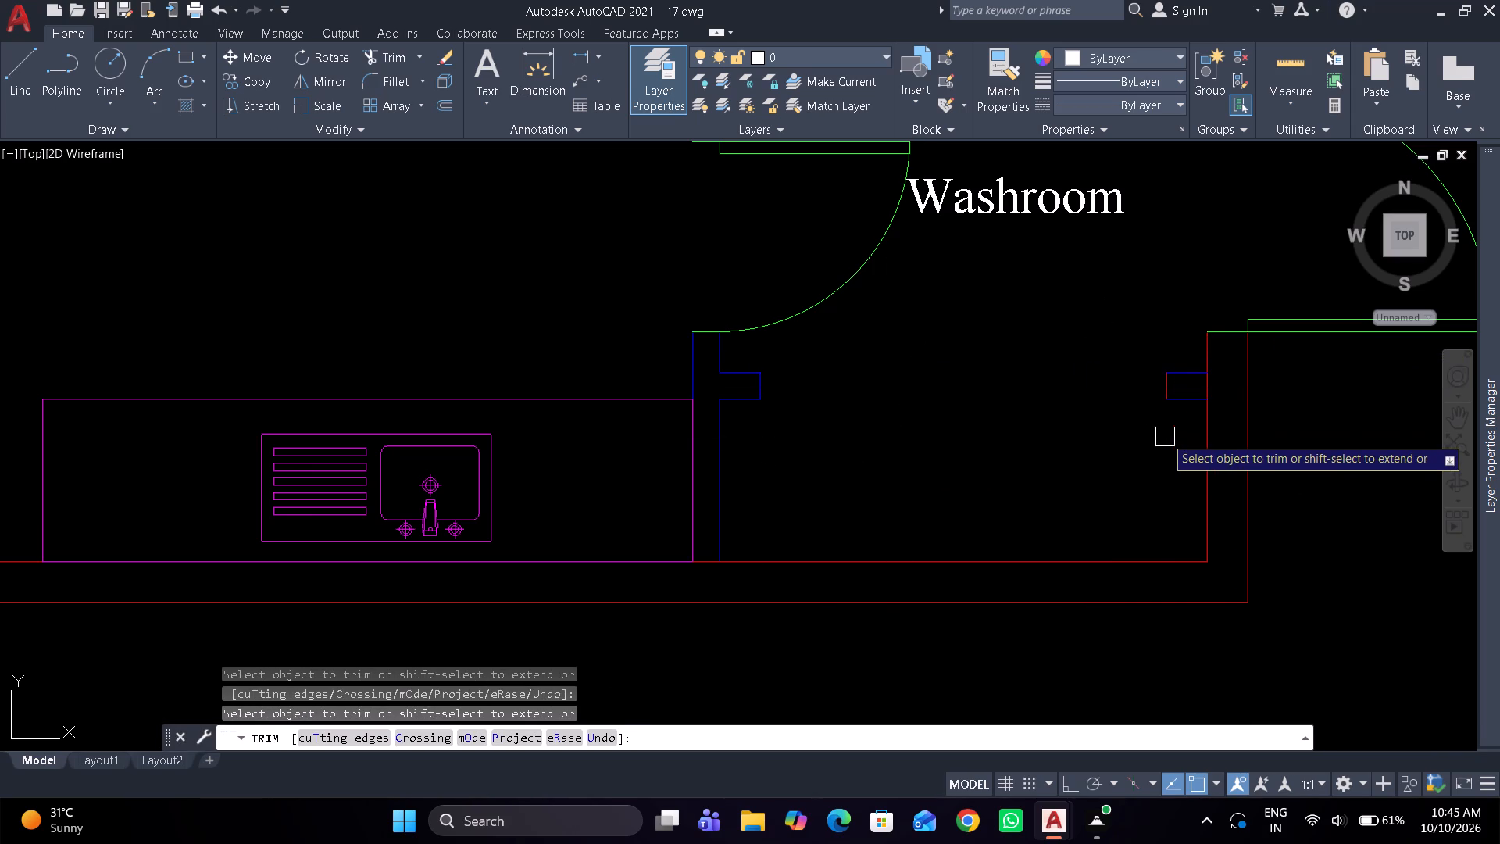
Assign the end line of the east wall stub to the Inner Wall layer.
{"action": "left_click", "coordinate": [1135, 335]}
{"action": "left_click_drag", "start_coordinate": [1178, 449], "coordinate": [1171, 447]}
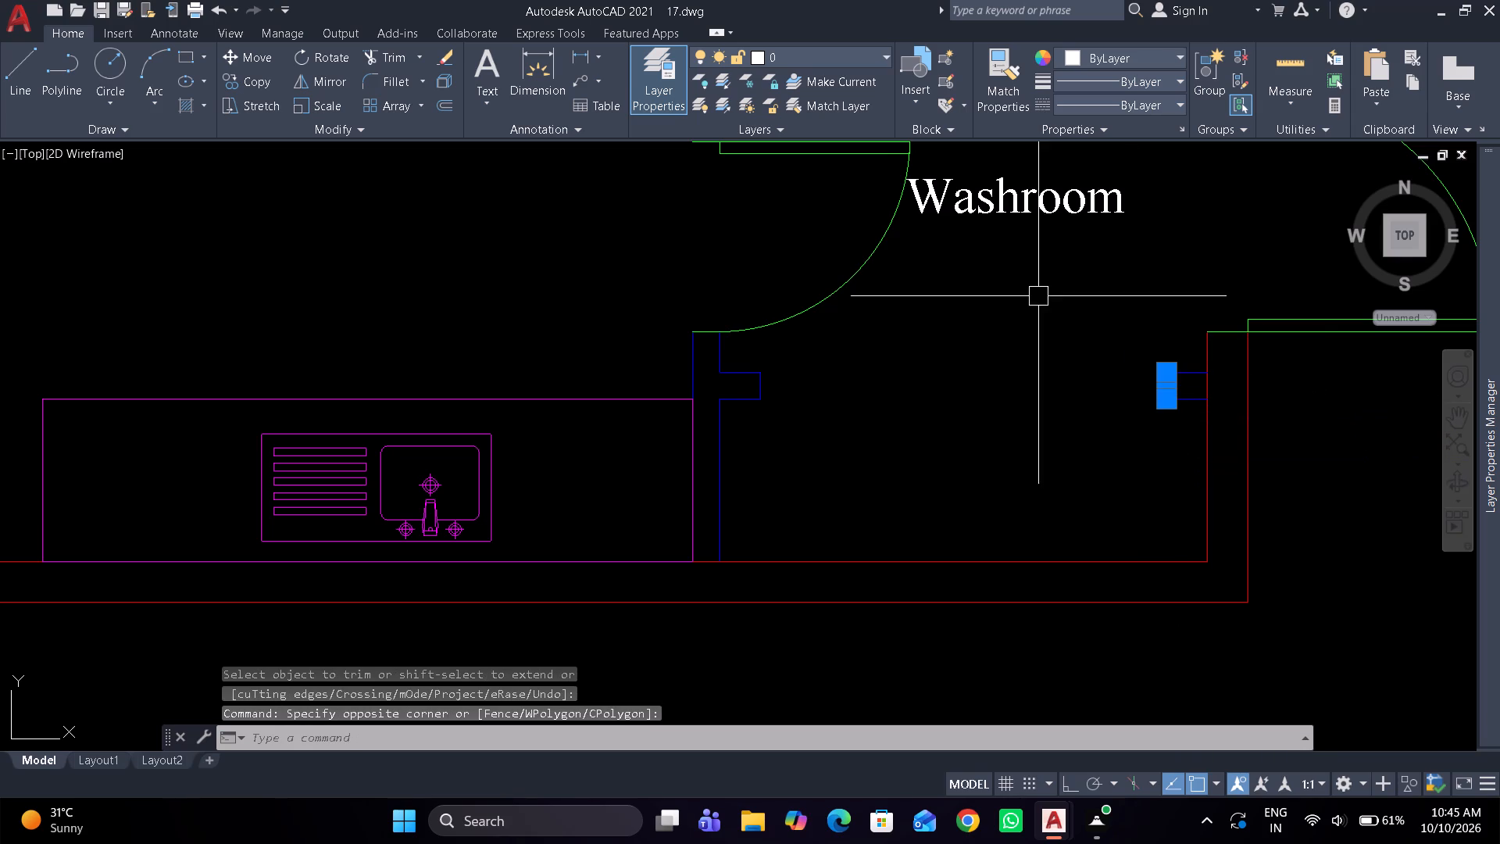
{"action": "left_click", "coordinate": [873, 54]}
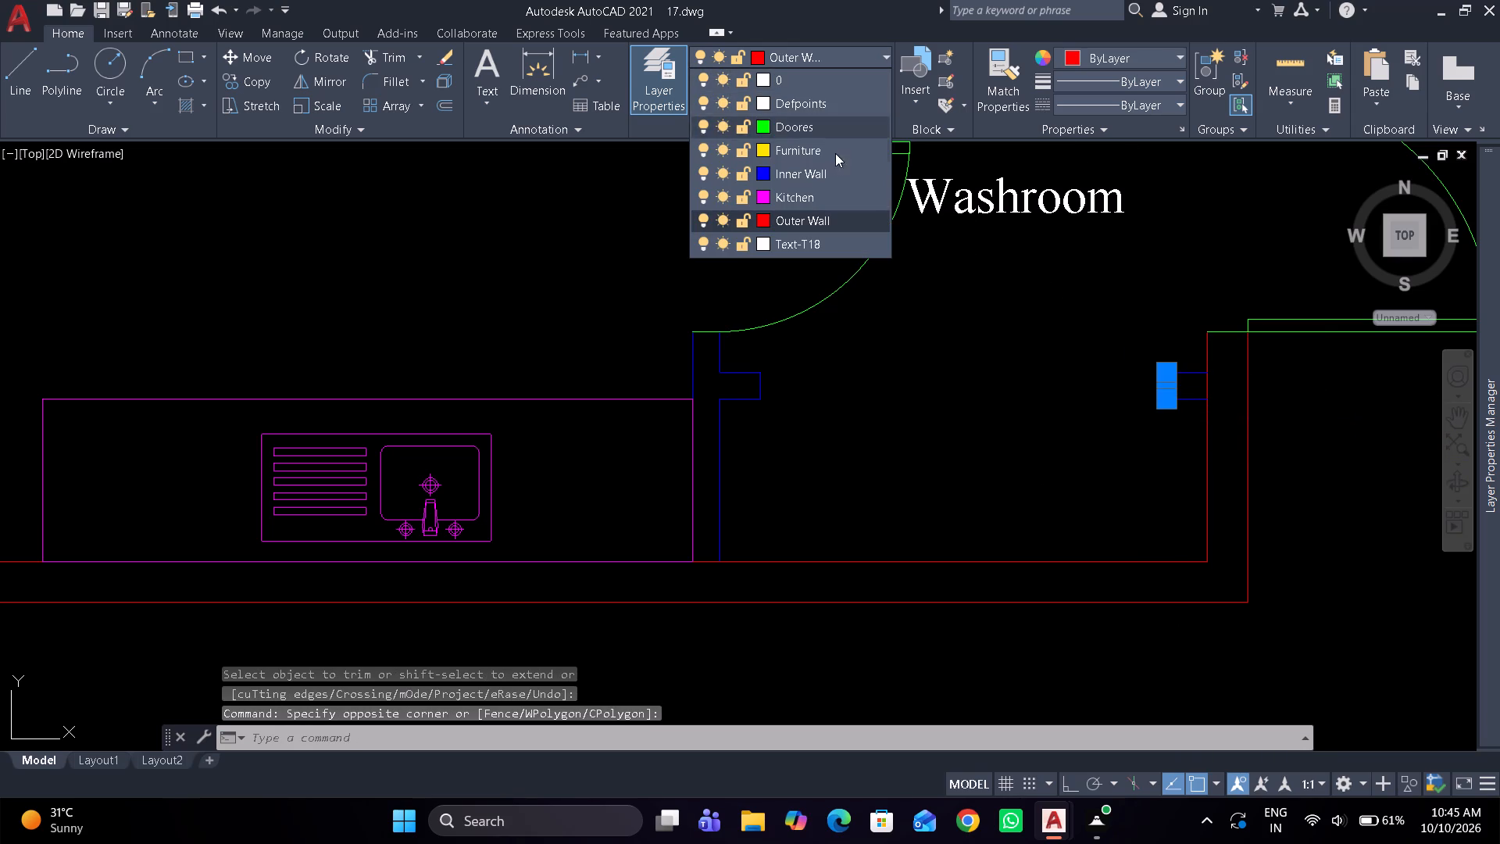
{"action": "left_click", "coordinate": [823, 178]}
{"action": "key", "text": "Escape"}
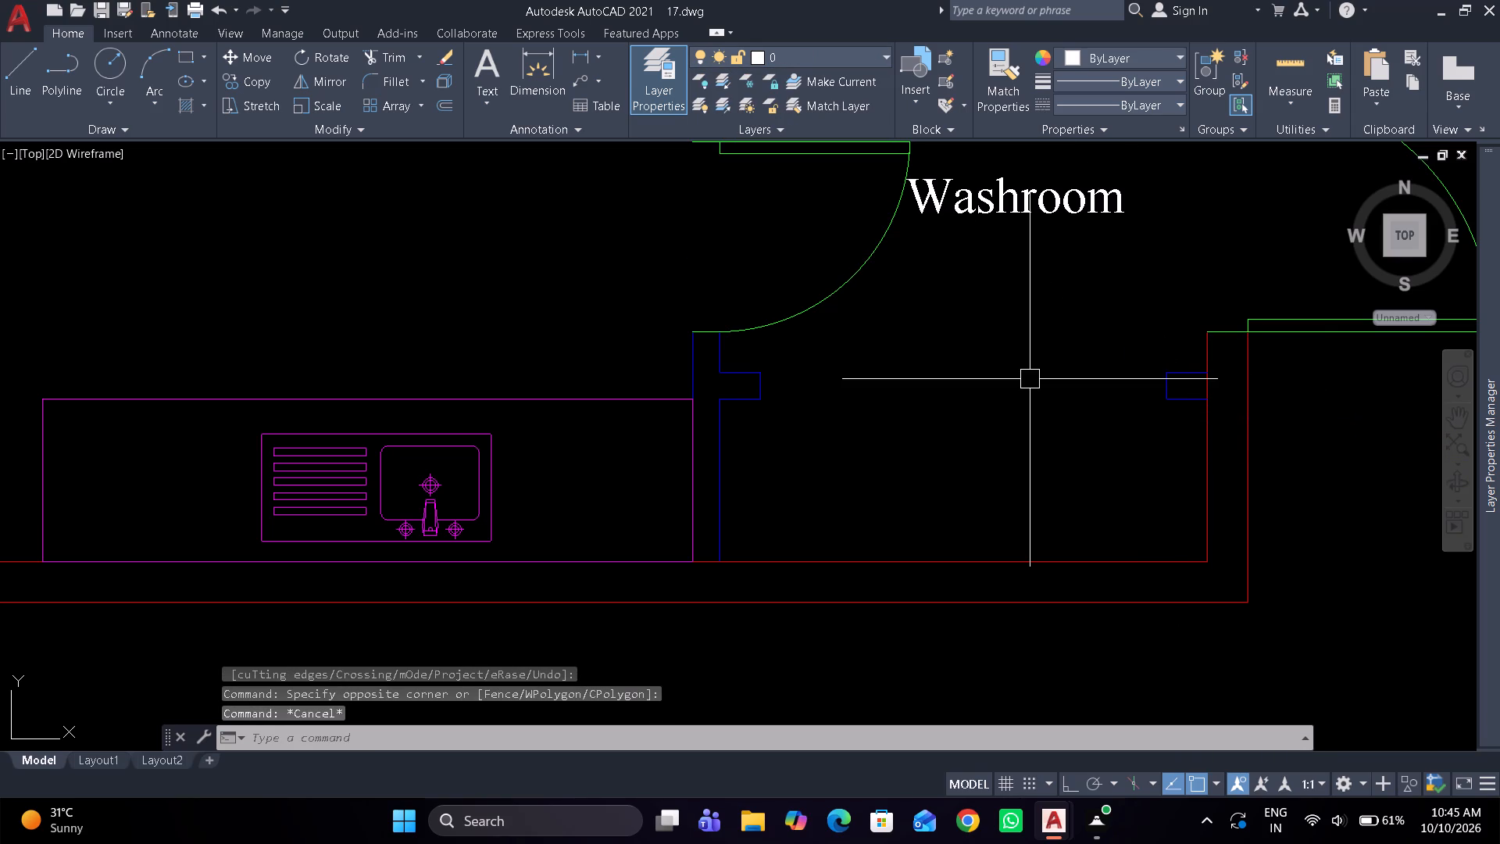
{"action": "key", "text": "Escape"}
Save the drawing.
{"action": "scroll", "coordinate": [1015, 386], "scroll_direction": "down", "scroll_amount": 1}
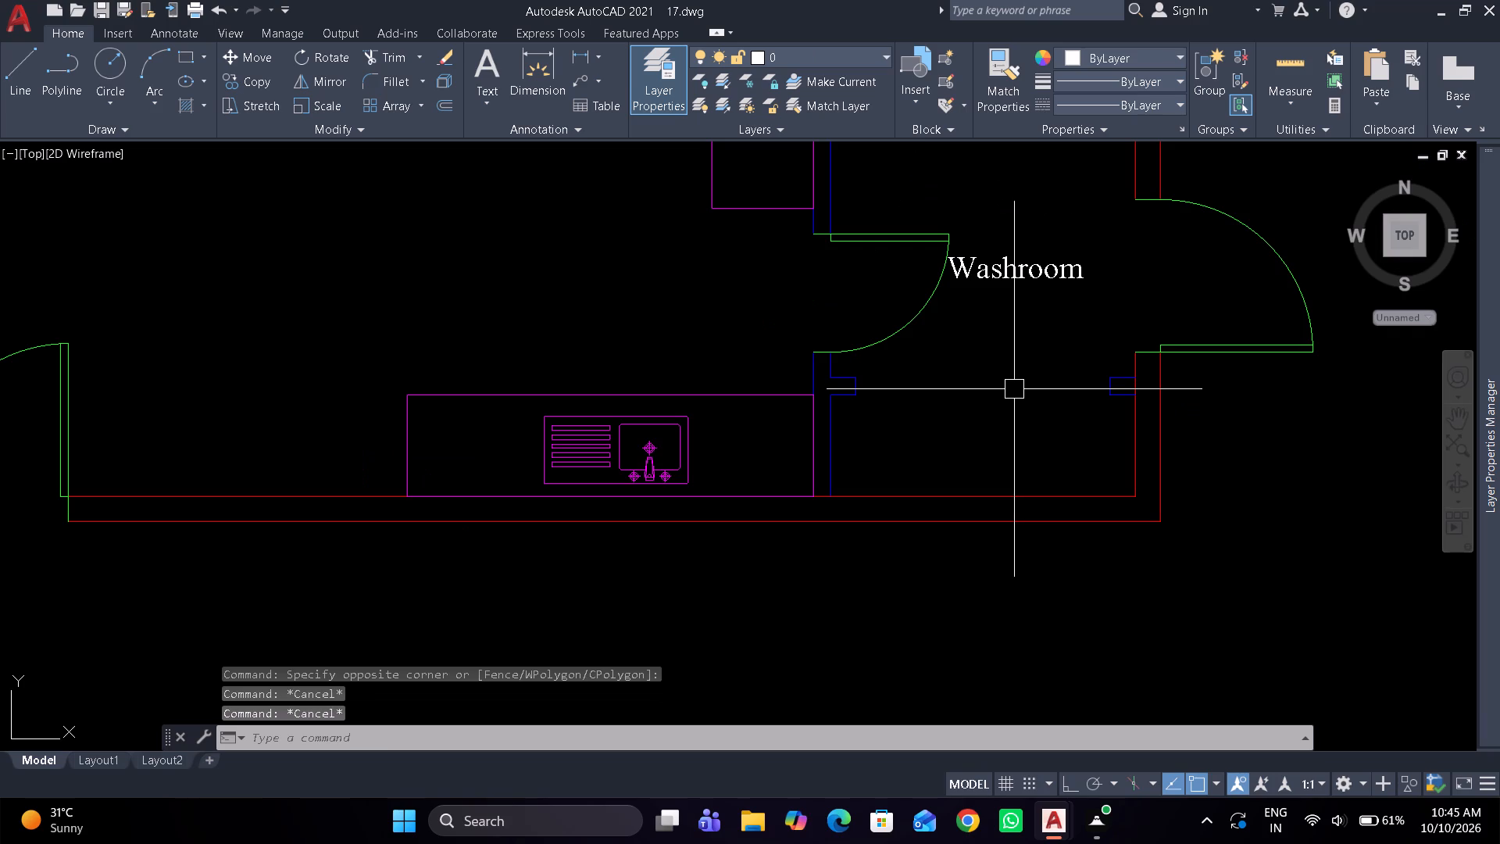
{"action": "middle_click", "coordinate": [1014, 390]}
{"action": "middle_click", "coordinate": [1013, 391]}
{"action": "middle_click", "coordinate": [1013, 391]}
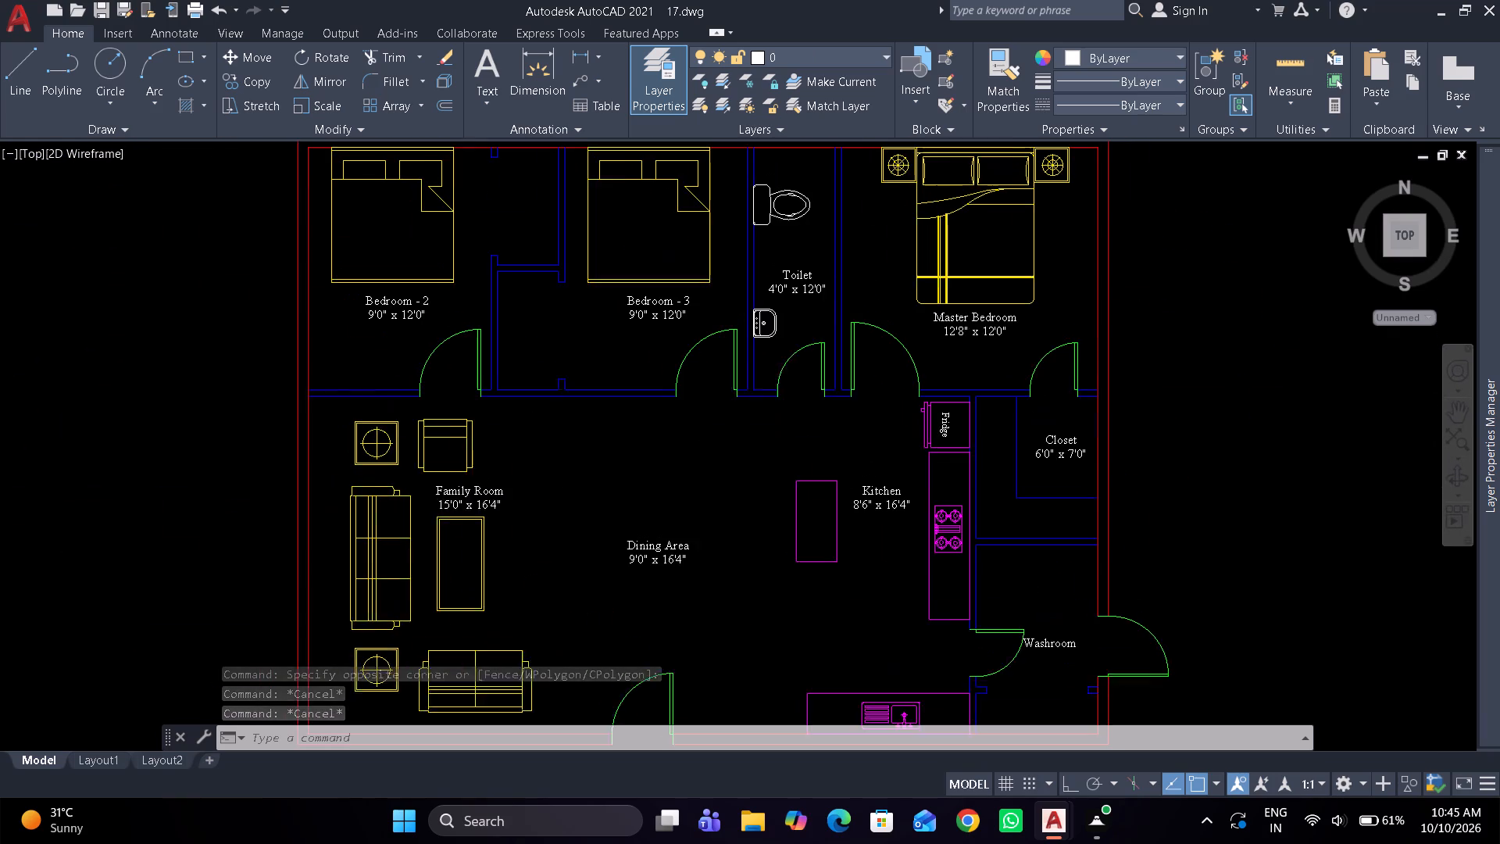
{"action": "key", "text": "Escape"}
{"action": "key", "text": "Escape"}
{"action": "key", "text": "Escape"}
{"action": "key", "text": "Escape"}
{"action": "key", "text": "Escape"}
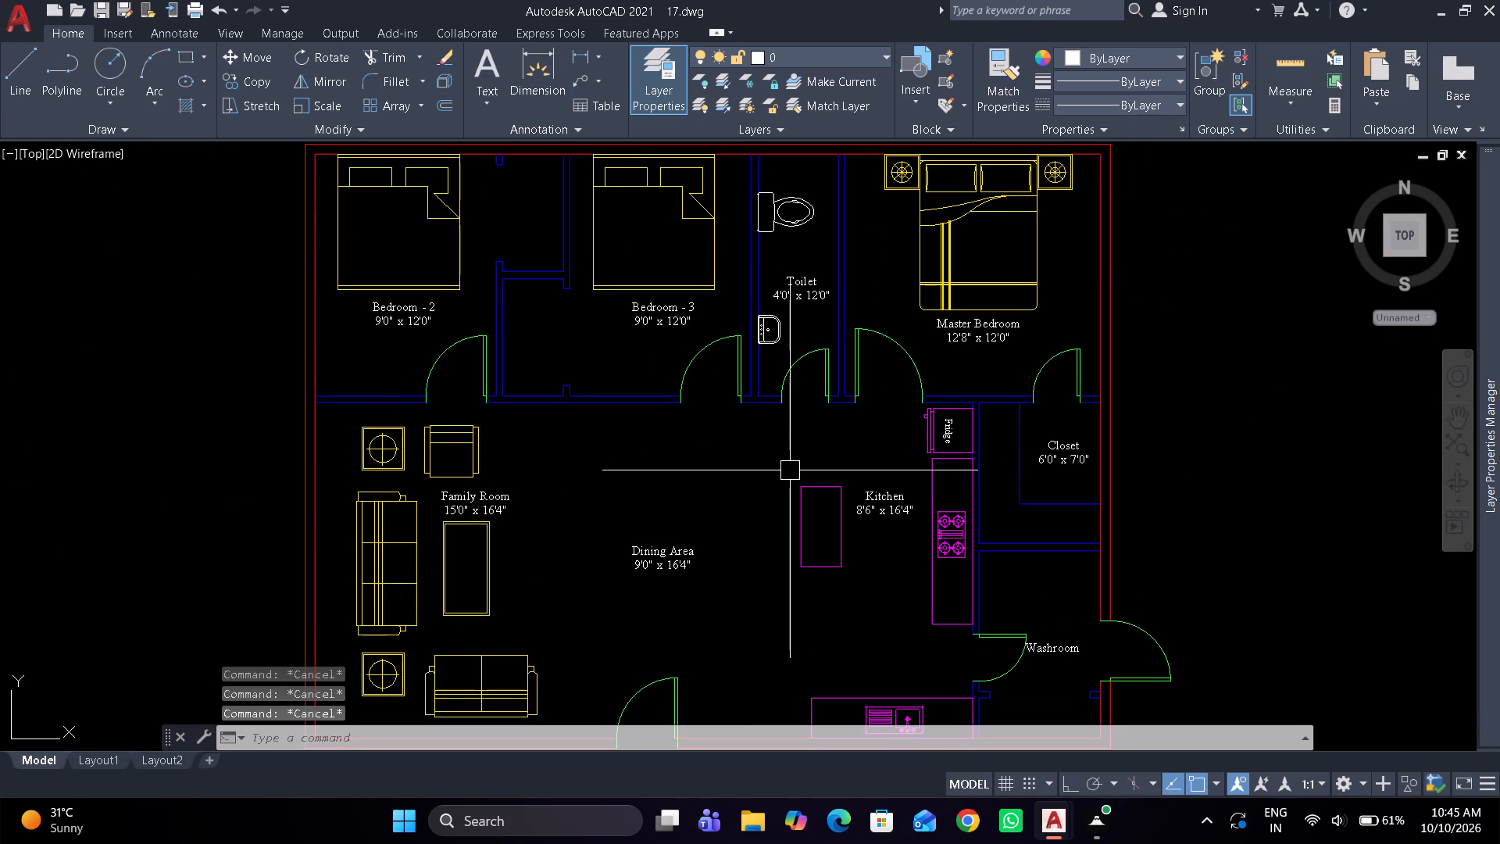
{"action": "key", "text": "ctrl+s"}
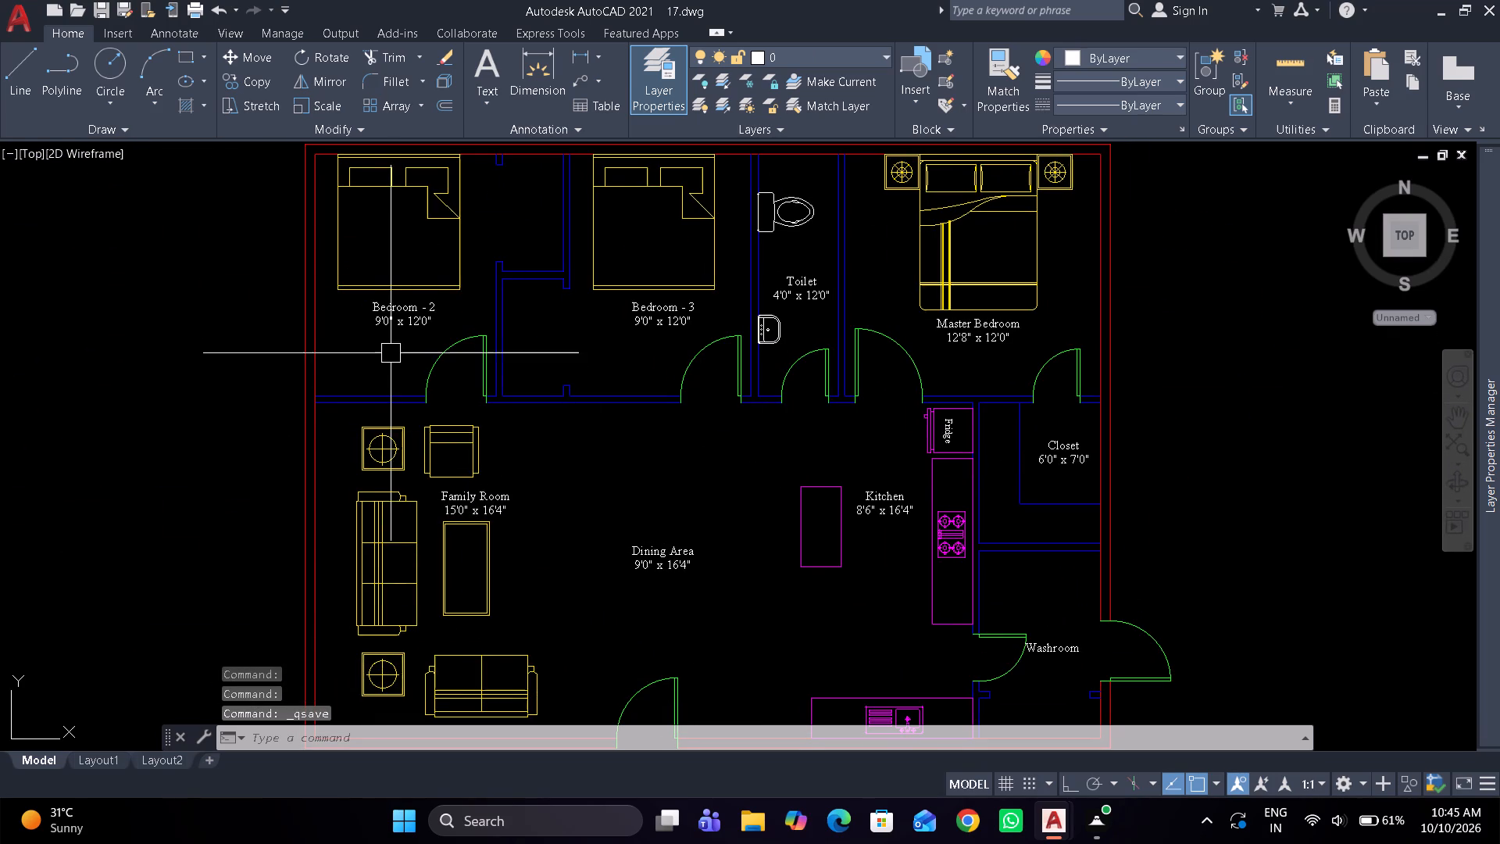
Copy the Bedroom - 2 label about 5'10" southeast, just below that bedroom's door.
{"action": "left_click", "coordinate": [396, 313]}
{"action": "type", "text": "co"}
{"action": "key", "text": "space"}
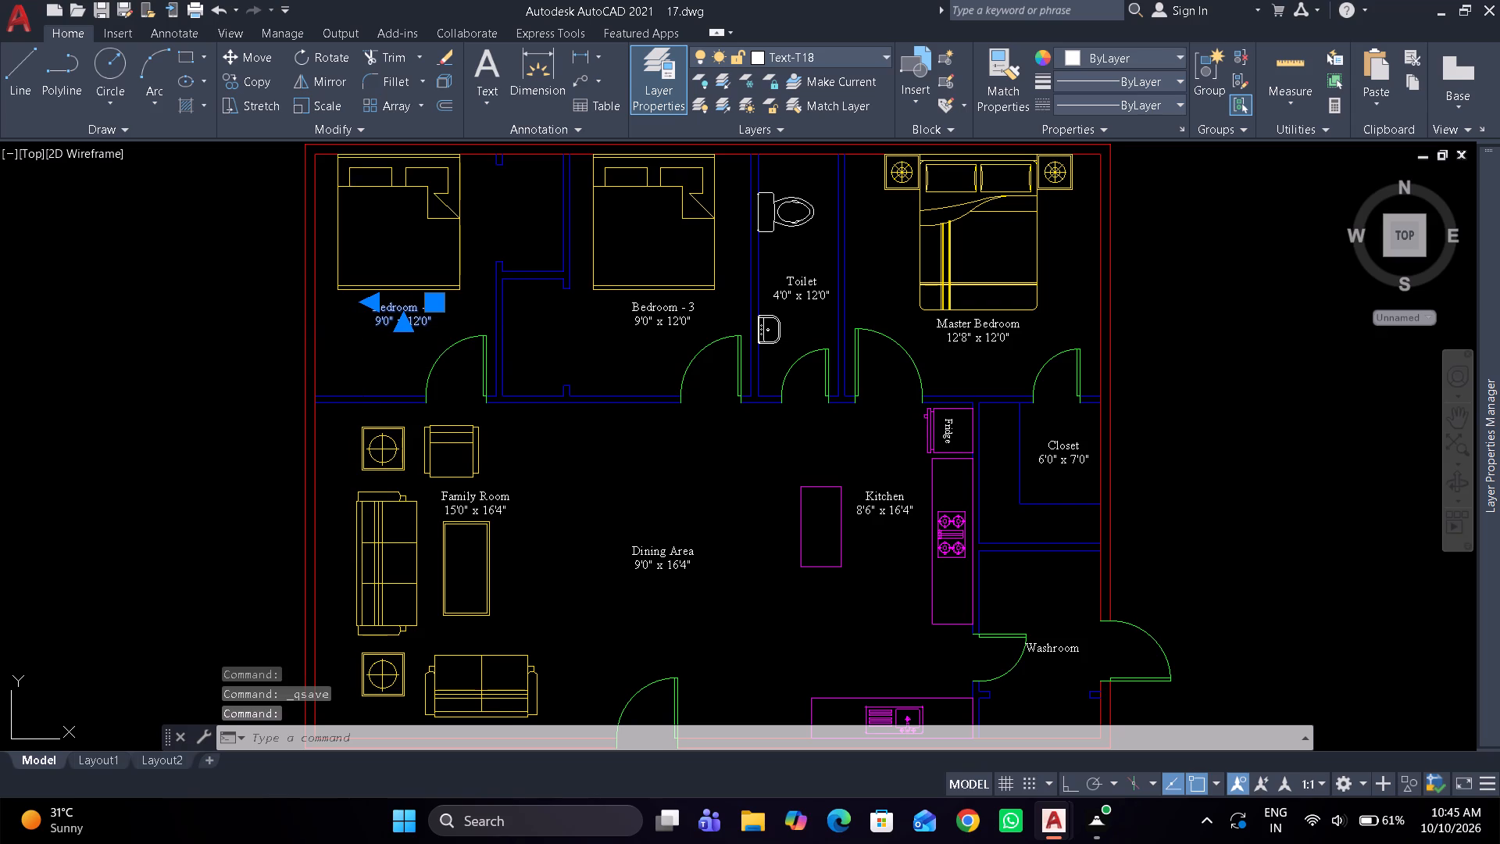
{"action": "scroll", "coordinate": [369, 347], "scroll_direction": "up", "scroll_amount": 2}
{"action": "left_click", "coordinate": [448, 264]}
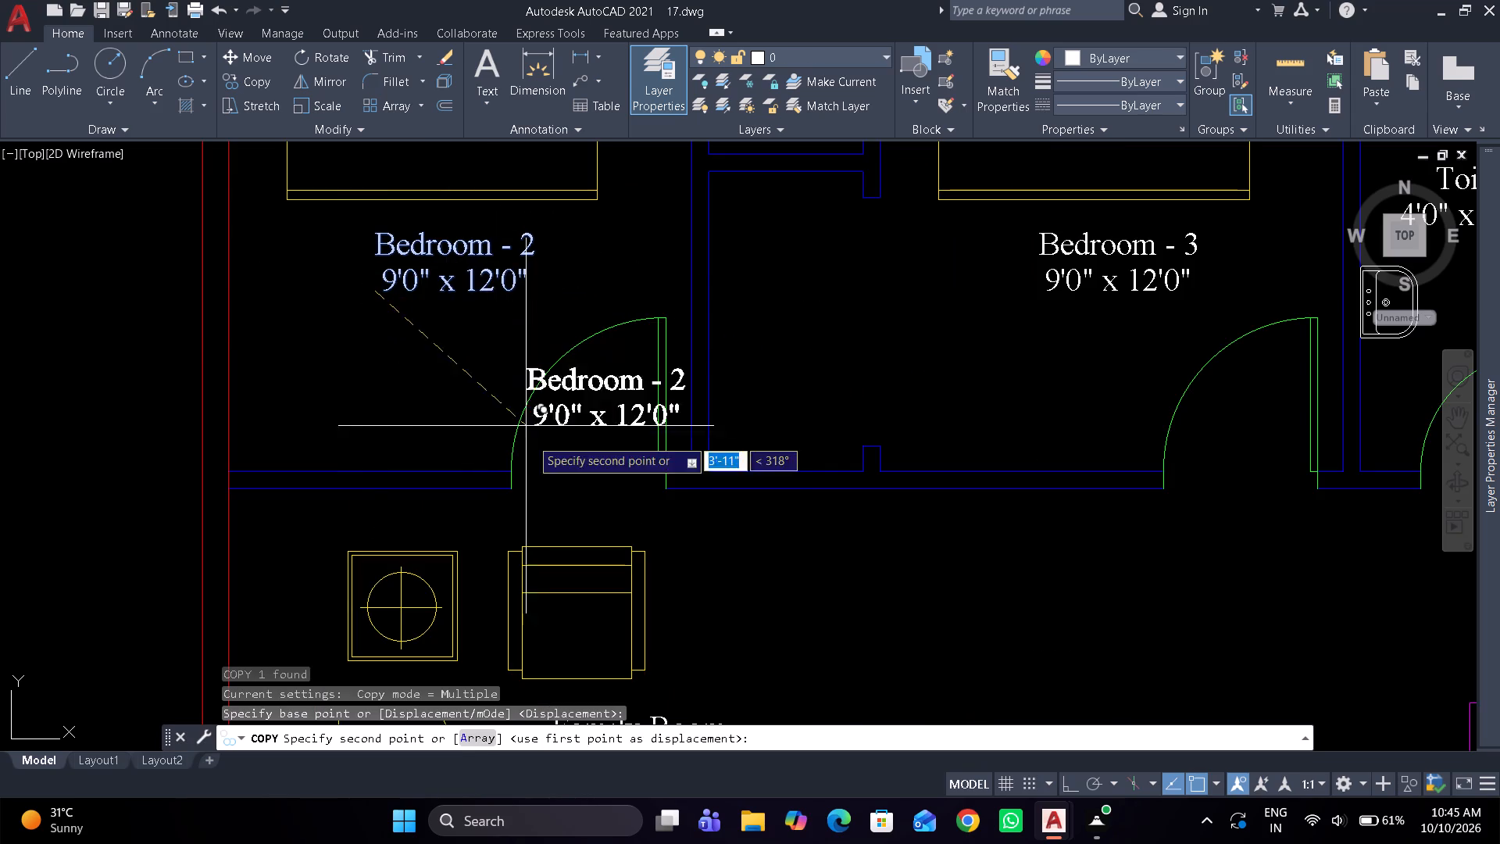
{"action": "scroll", "coordinate": [558, 487], "scroll_direction": "up", "scroll_amount": 2}
{"action": "middle_click_drag", "start_coordinate": [565, 495], "coordinate": [645, 429]}
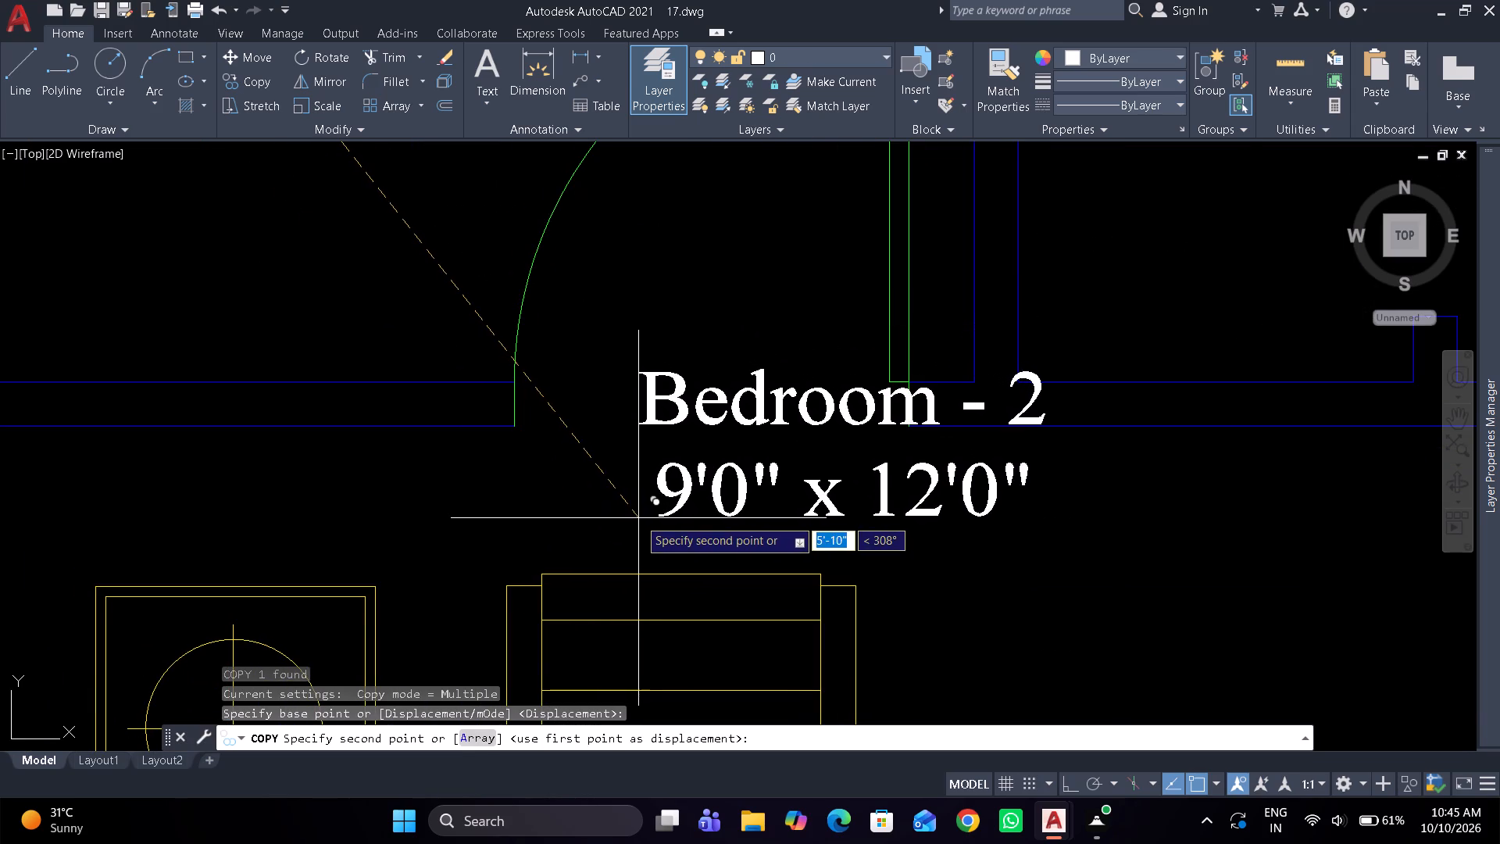
{"action": "left_click", "coordinate": [638, 518]}
{"action": "key", "text": "space"}
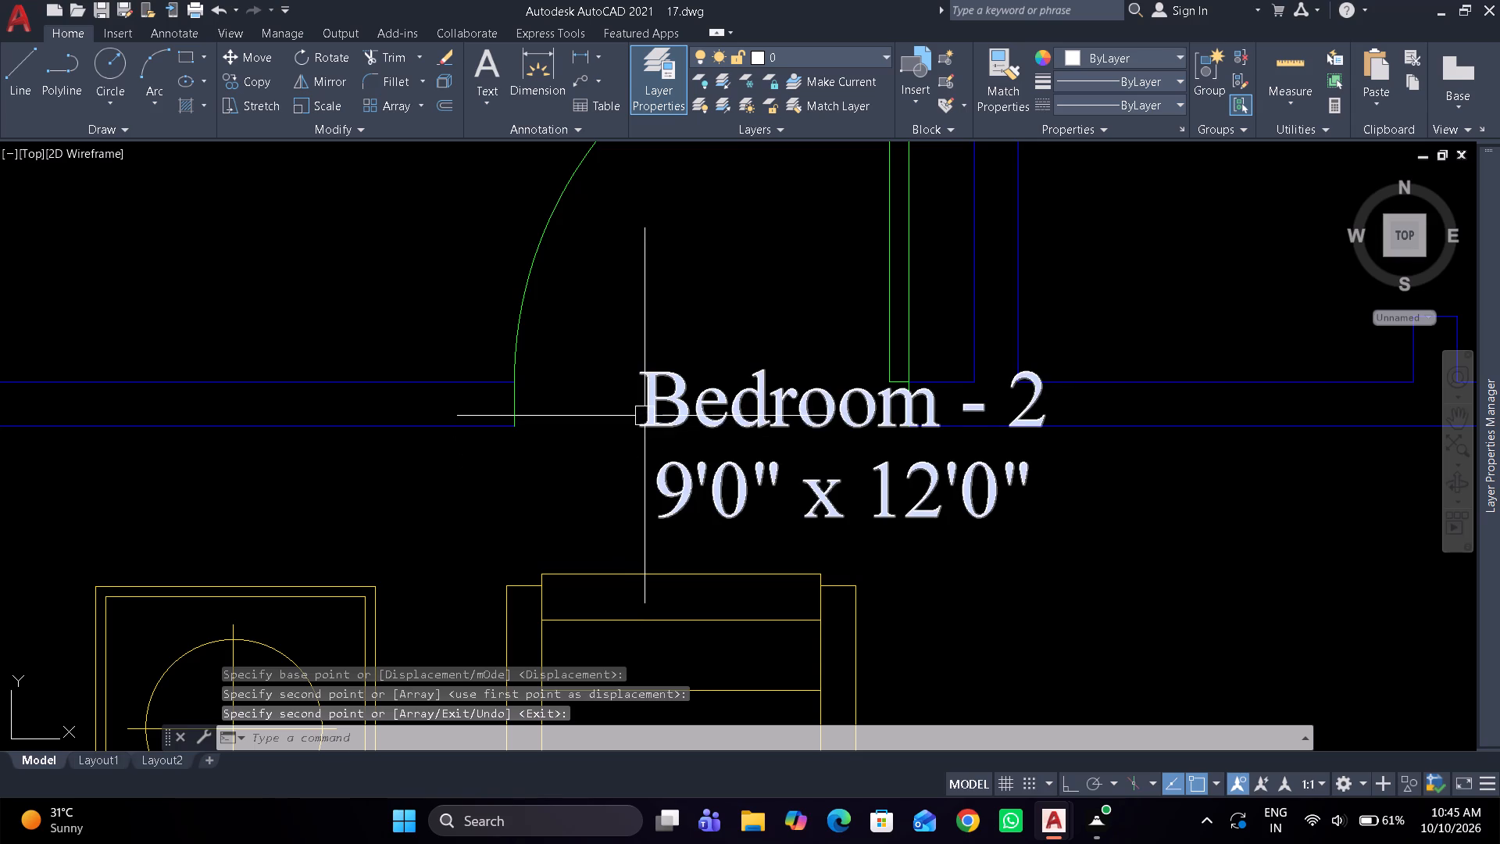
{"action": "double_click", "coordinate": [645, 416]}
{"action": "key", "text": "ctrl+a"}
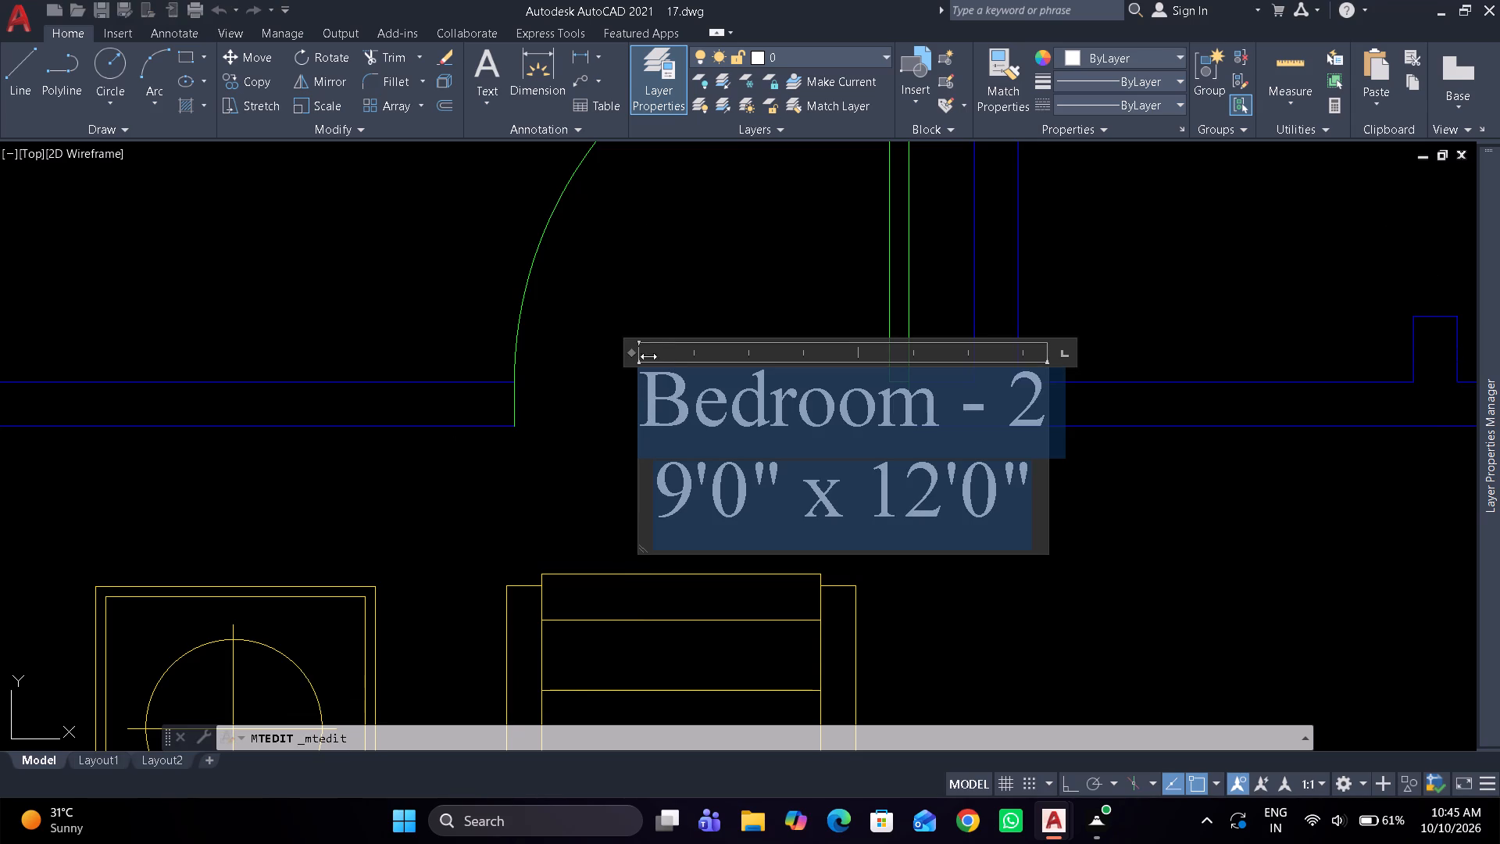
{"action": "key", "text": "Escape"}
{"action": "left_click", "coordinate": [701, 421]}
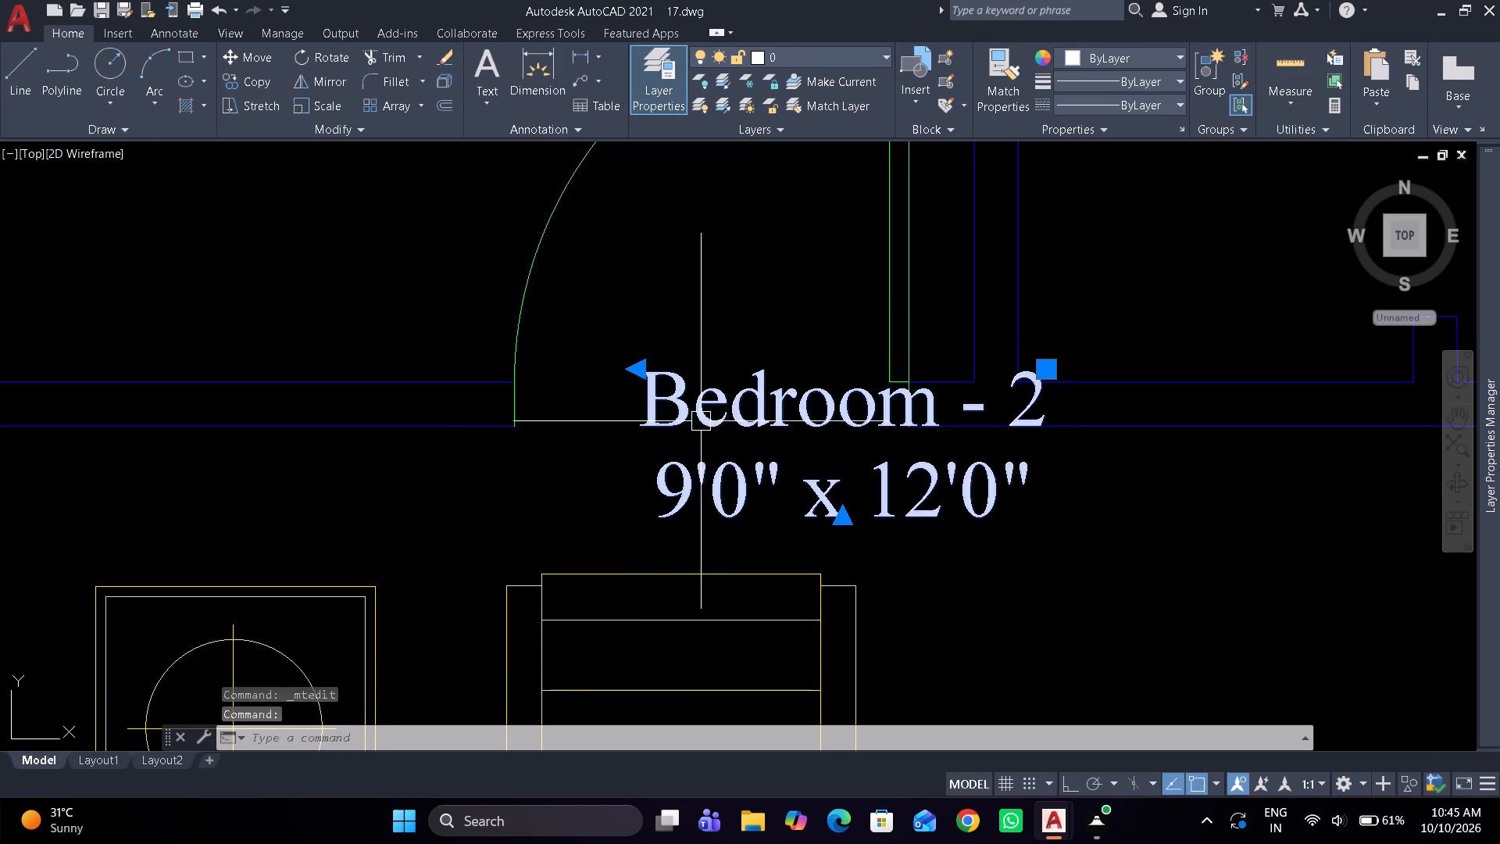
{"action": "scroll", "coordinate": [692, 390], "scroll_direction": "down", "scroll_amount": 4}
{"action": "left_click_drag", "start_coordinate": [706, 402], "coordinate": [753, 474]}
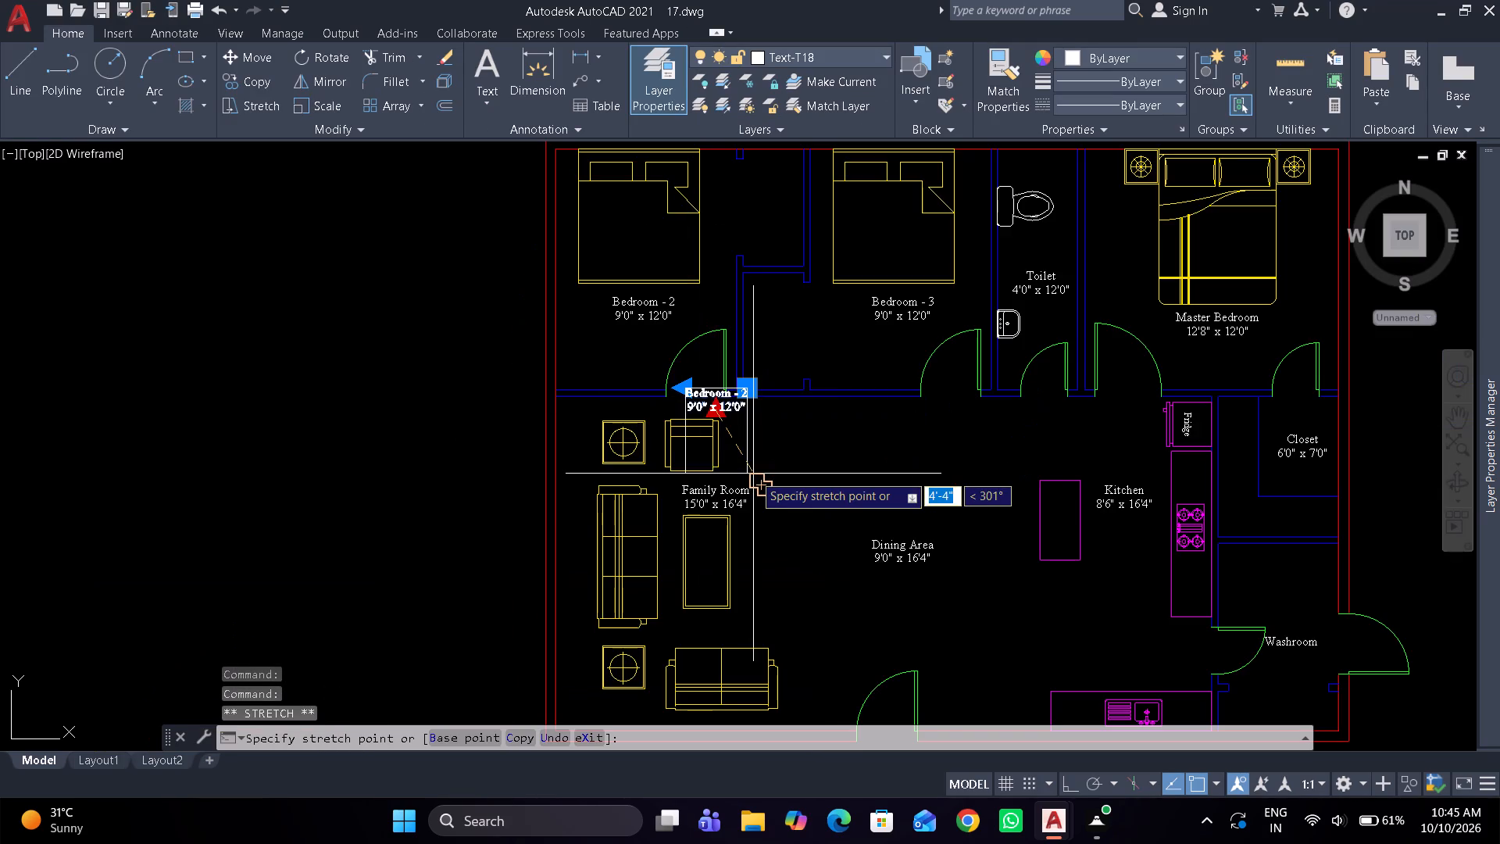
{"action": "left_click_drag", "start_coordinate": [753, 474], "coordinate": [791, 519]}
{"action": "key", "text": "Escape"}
Move the copied Bedroom - 2 label about 18'11" south-southeast to the main door opening in the south outer wall.
{"action": "scroll", "coordinate": [739, 427], "scroll_direction": "up", "scroll_amount": 2}
{"action": "scroll", "coordinate": [739, 427], "scroll_direction": "down", "scroll_amount": 2}
{"action": "middle_click_drag", "start_coordinate": [748, 333], "coordinate": [748, 313]}
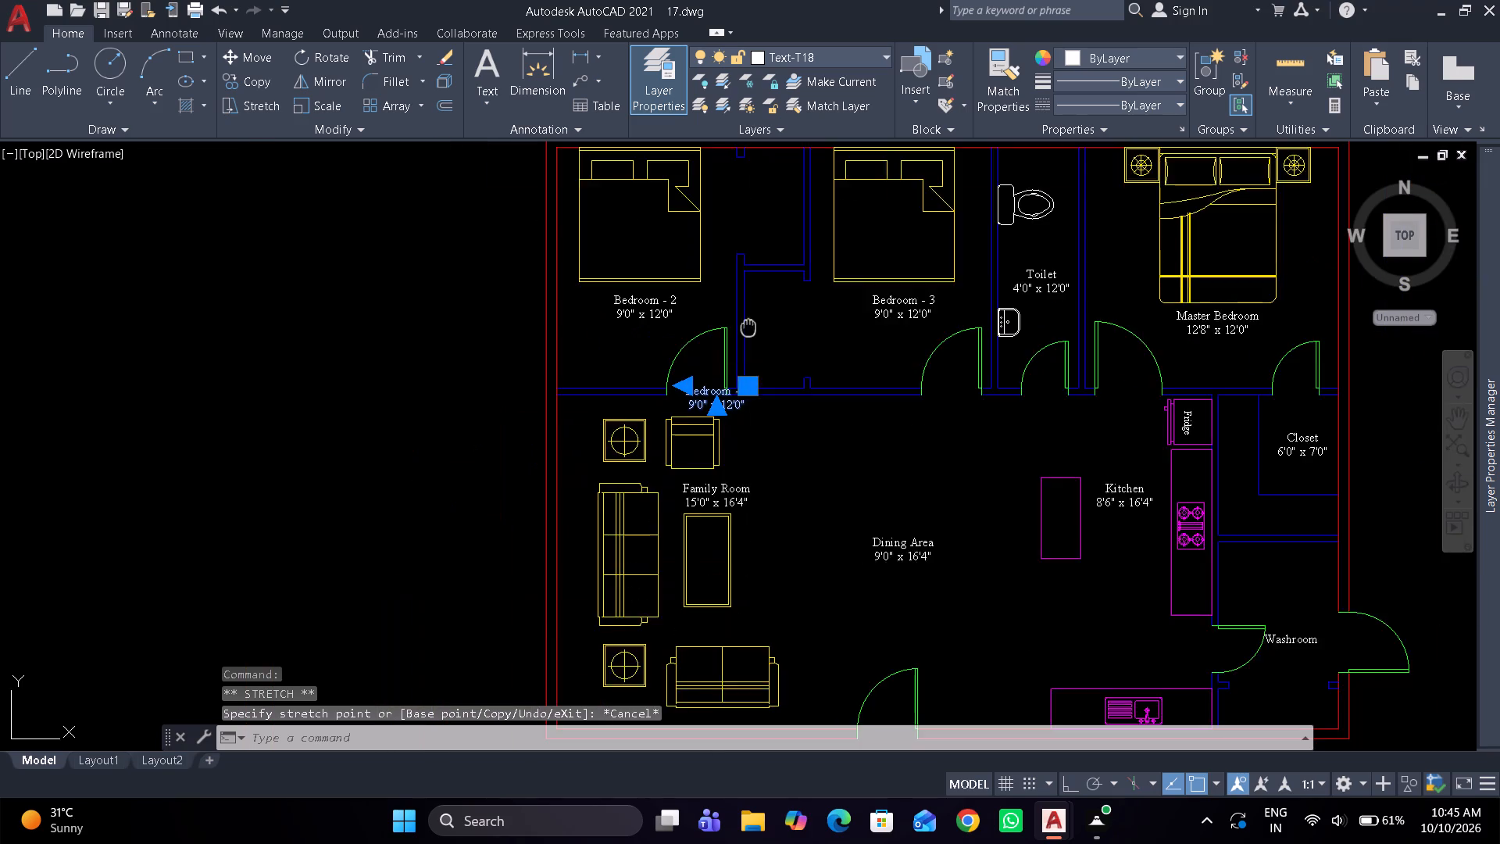
{"action": "middle_click_drag", "start_coordinate": [748, 313], "coordinate": [748, 224]}
{"action": "left_click_drag", "start_coordinate": [748, 273], "coordinate": [750, 281]}
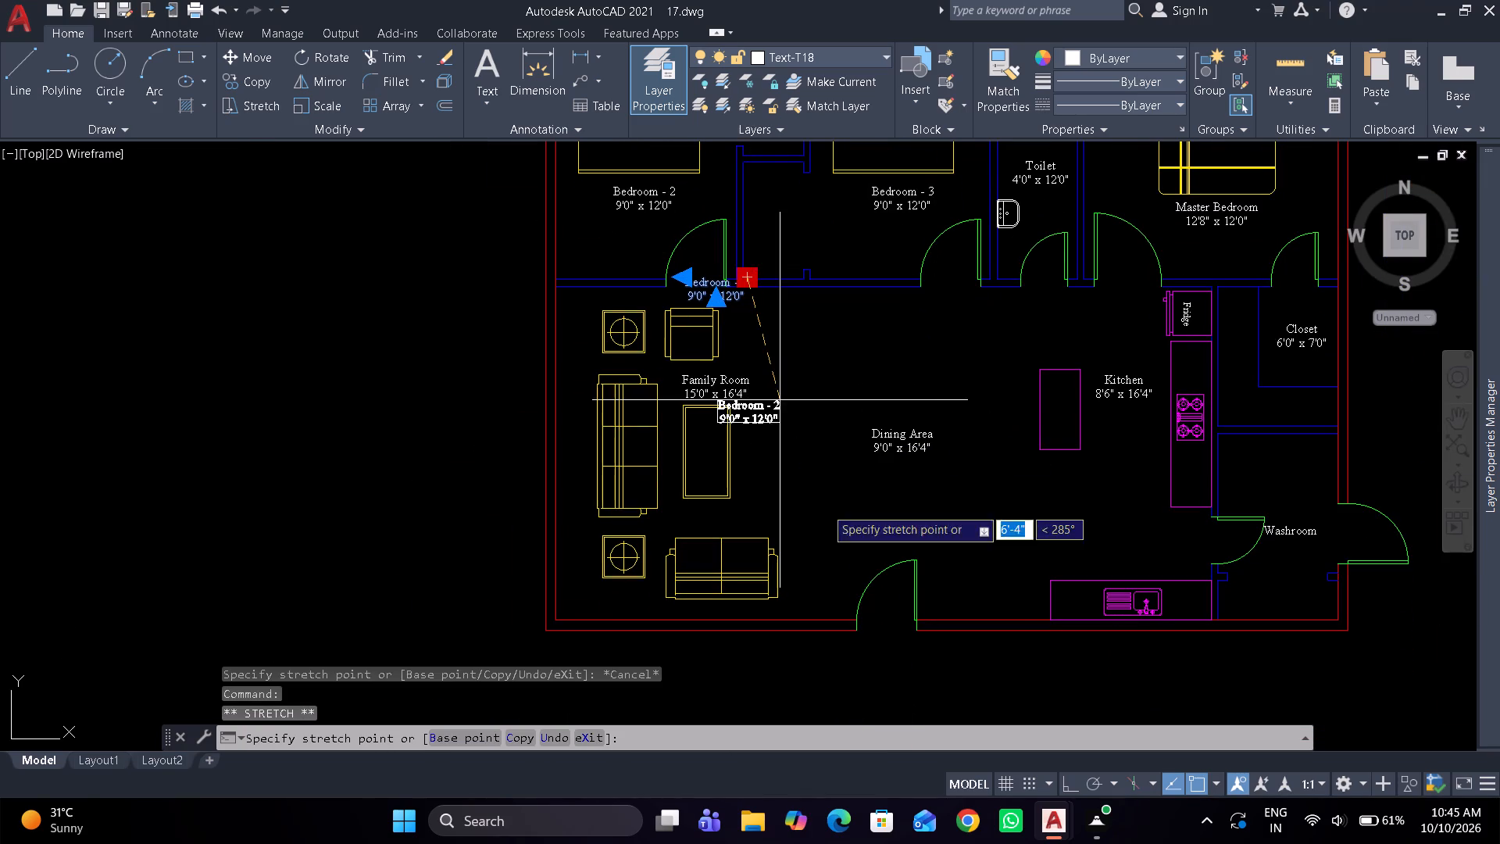
{"action": "middle_click_drag", "start_coordinate": [850, 529], "coordinate": [766, 288]}
{"action": "scroll", "coordinate": [805, 390], "scroll_direction": "up", "scroll_amount": 4}
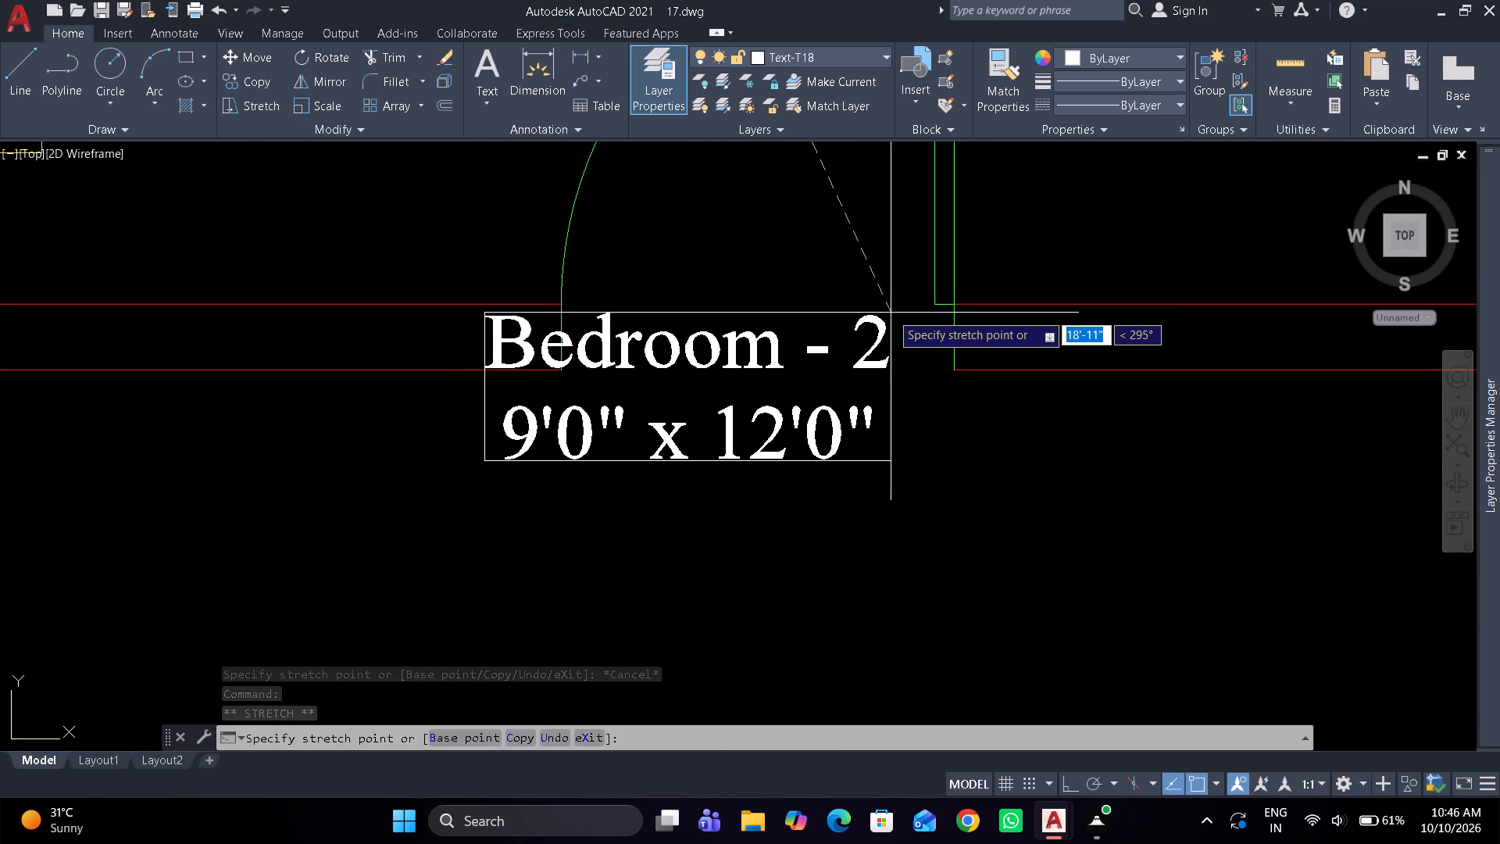
{"action": "left_click", "coordinate": [892, 309]}
{"action": "key", "text": "Escape"}
Replace the moved label's text with D-1.
{"action": "double_click", "coordinate": [773, 342]}
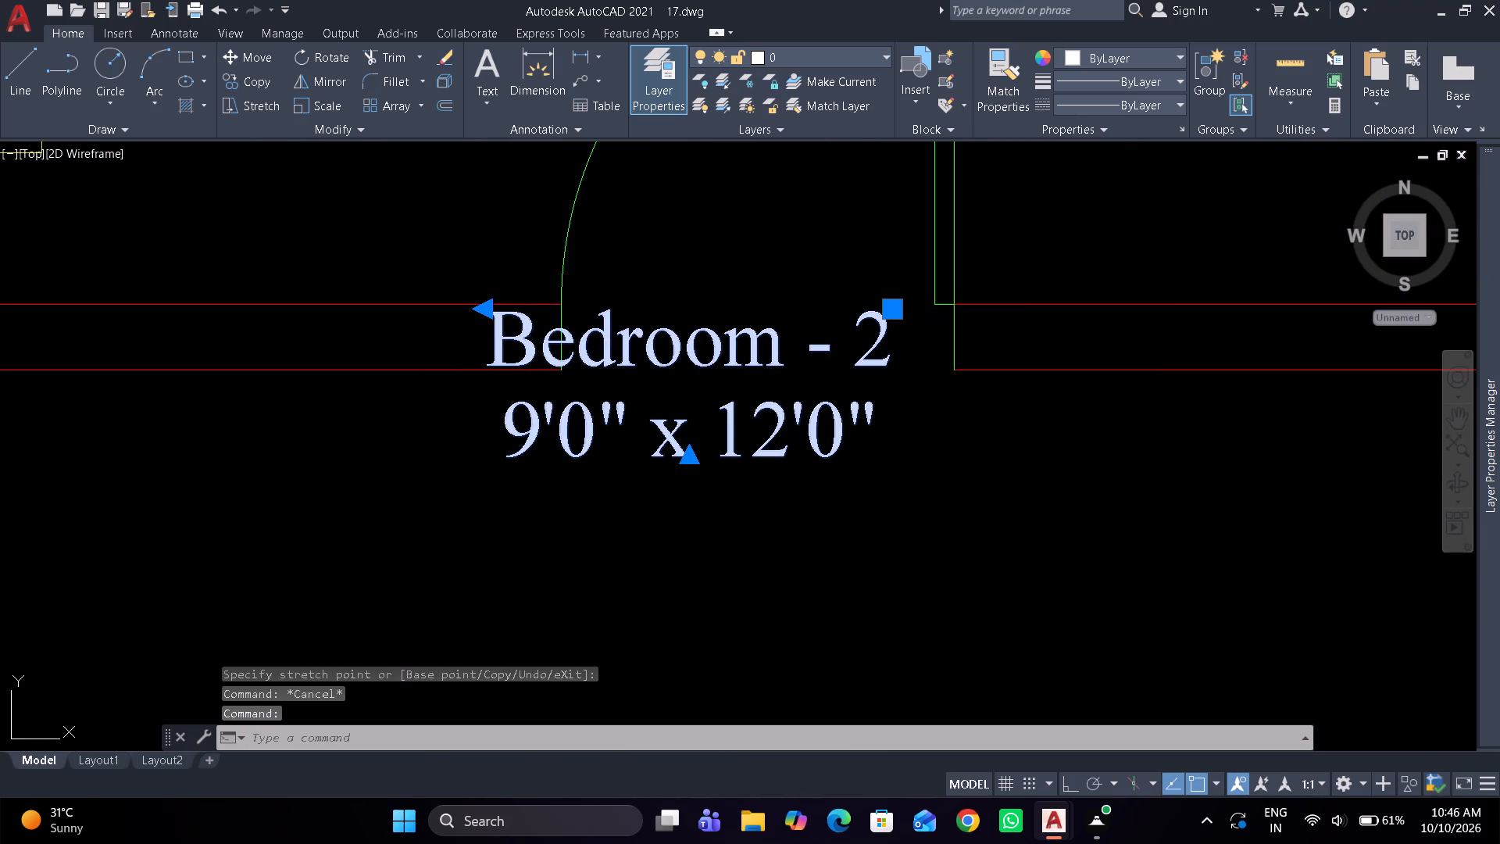
{"action": "key", "text": "ctrl+a"}
{"action": "key", "text": "shift+d"}
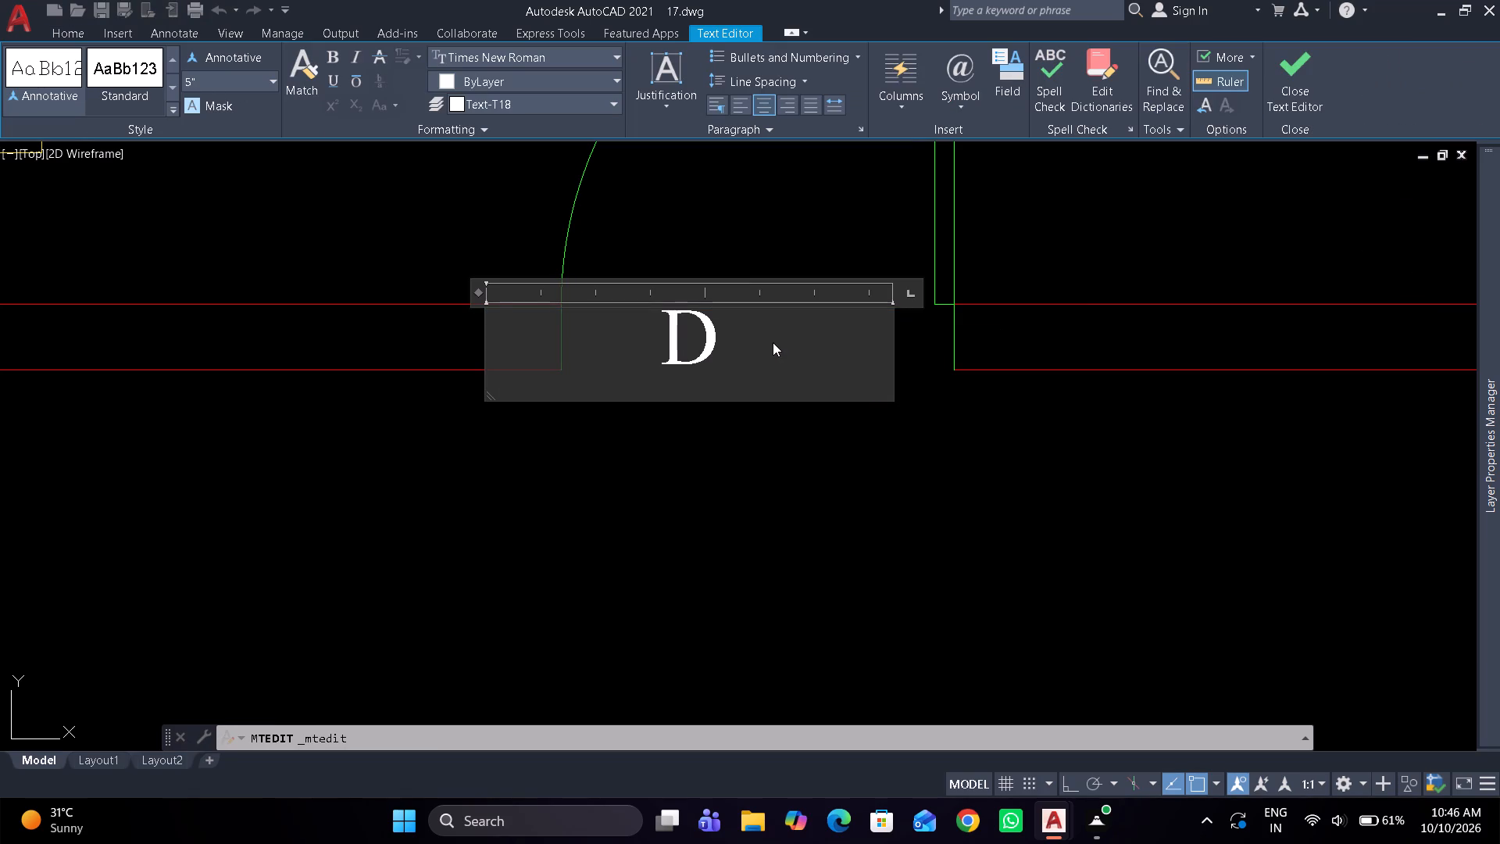
{"action": "type", "text": "-1"}
{"action": "left_click_drag", "start_coordinate": [727, 489], "coordinate": [727, 482]}
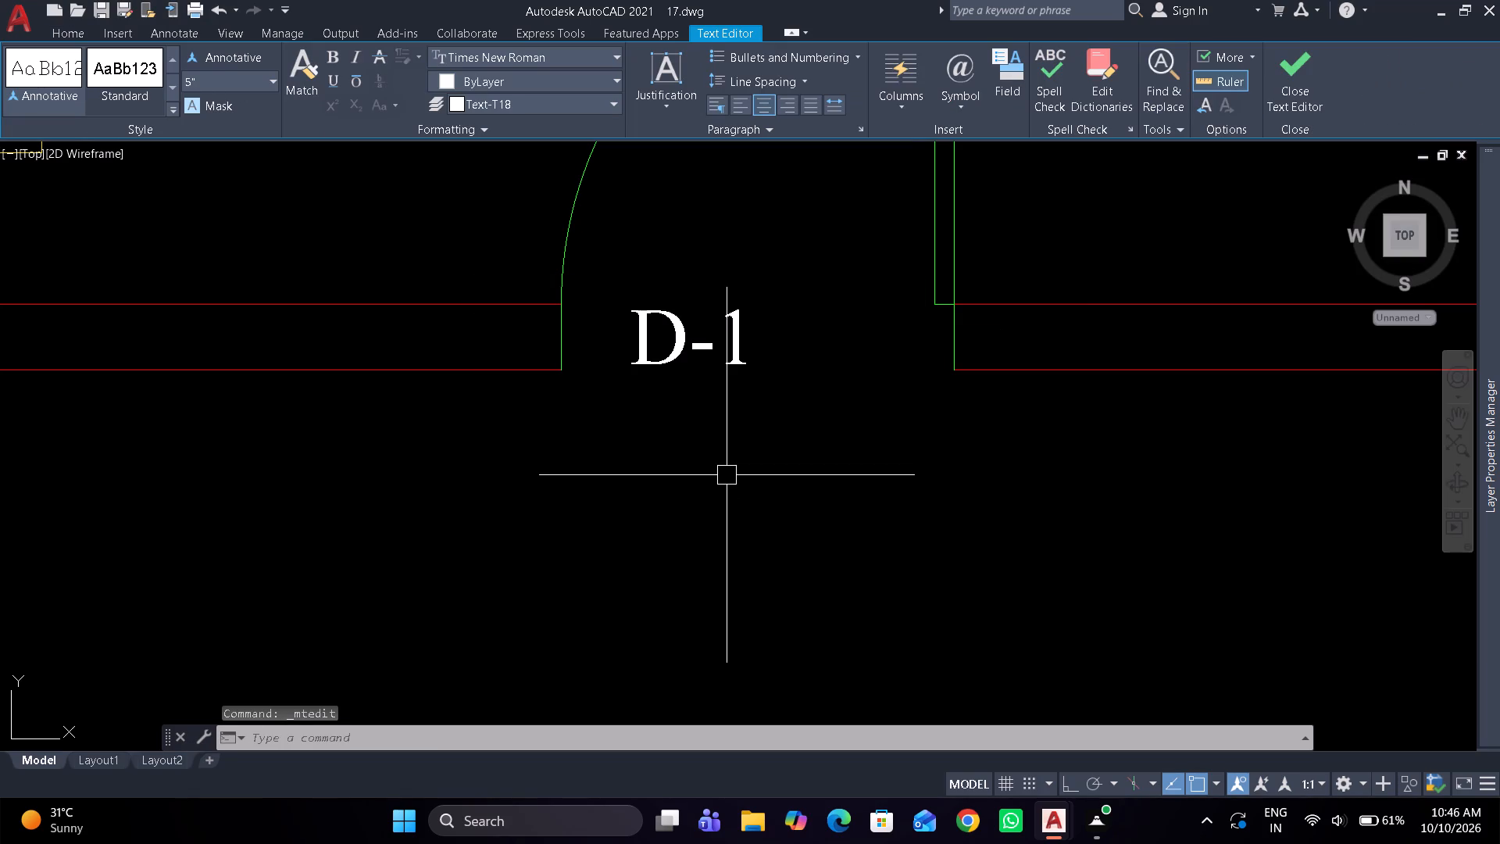
Narrow the D-1 label's text box by moving its west edge about 1'3" east within the door opening.
{"action": "left_click", "coordinate": [723, 348]}
{"action": "left_click", "coordinate": [677, 352]}
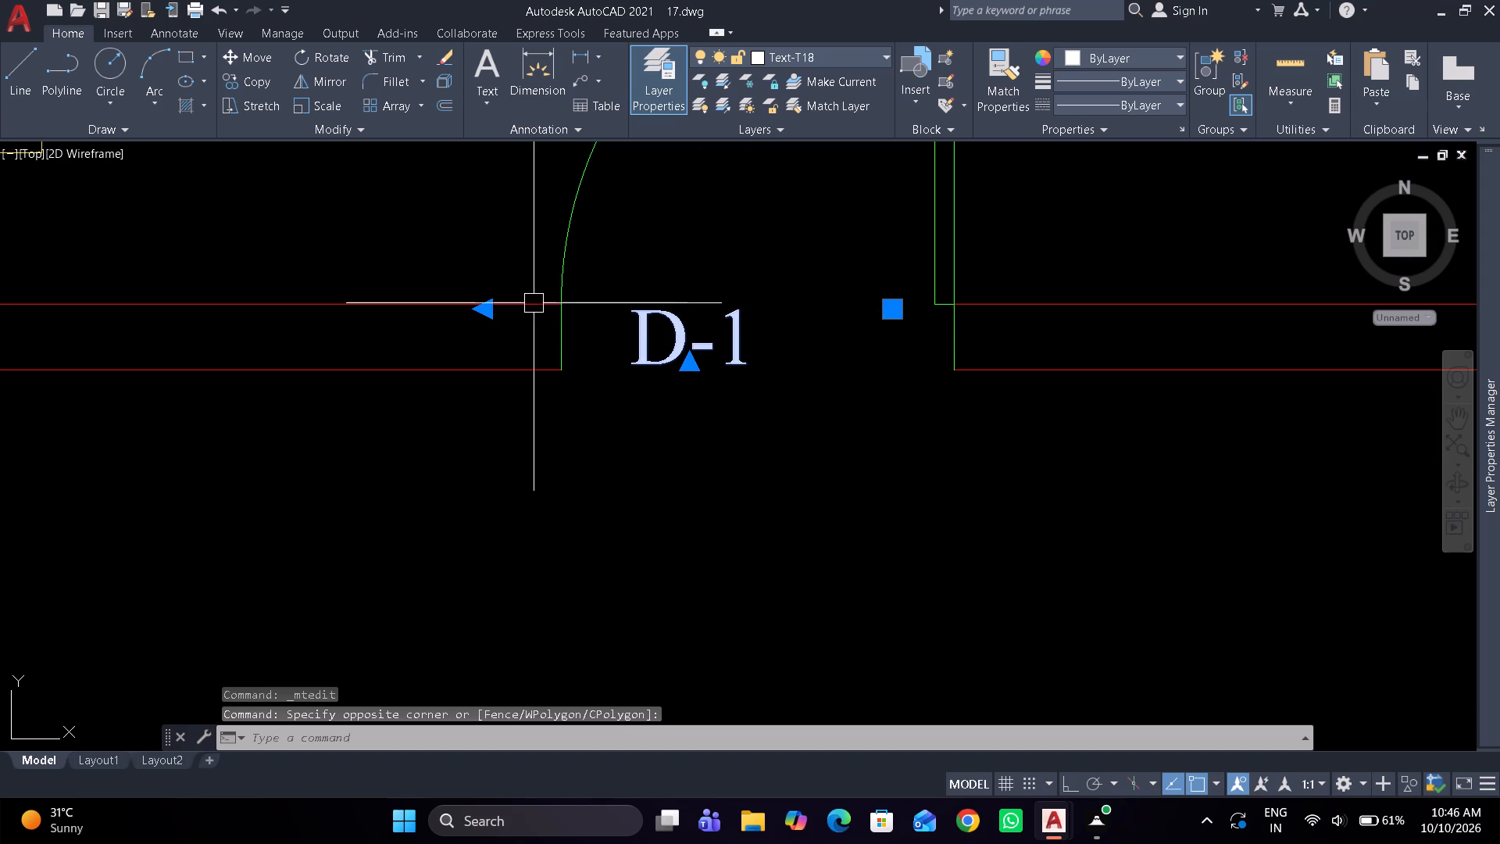
{"action": "left_click", "coordinate": [493, 309]}
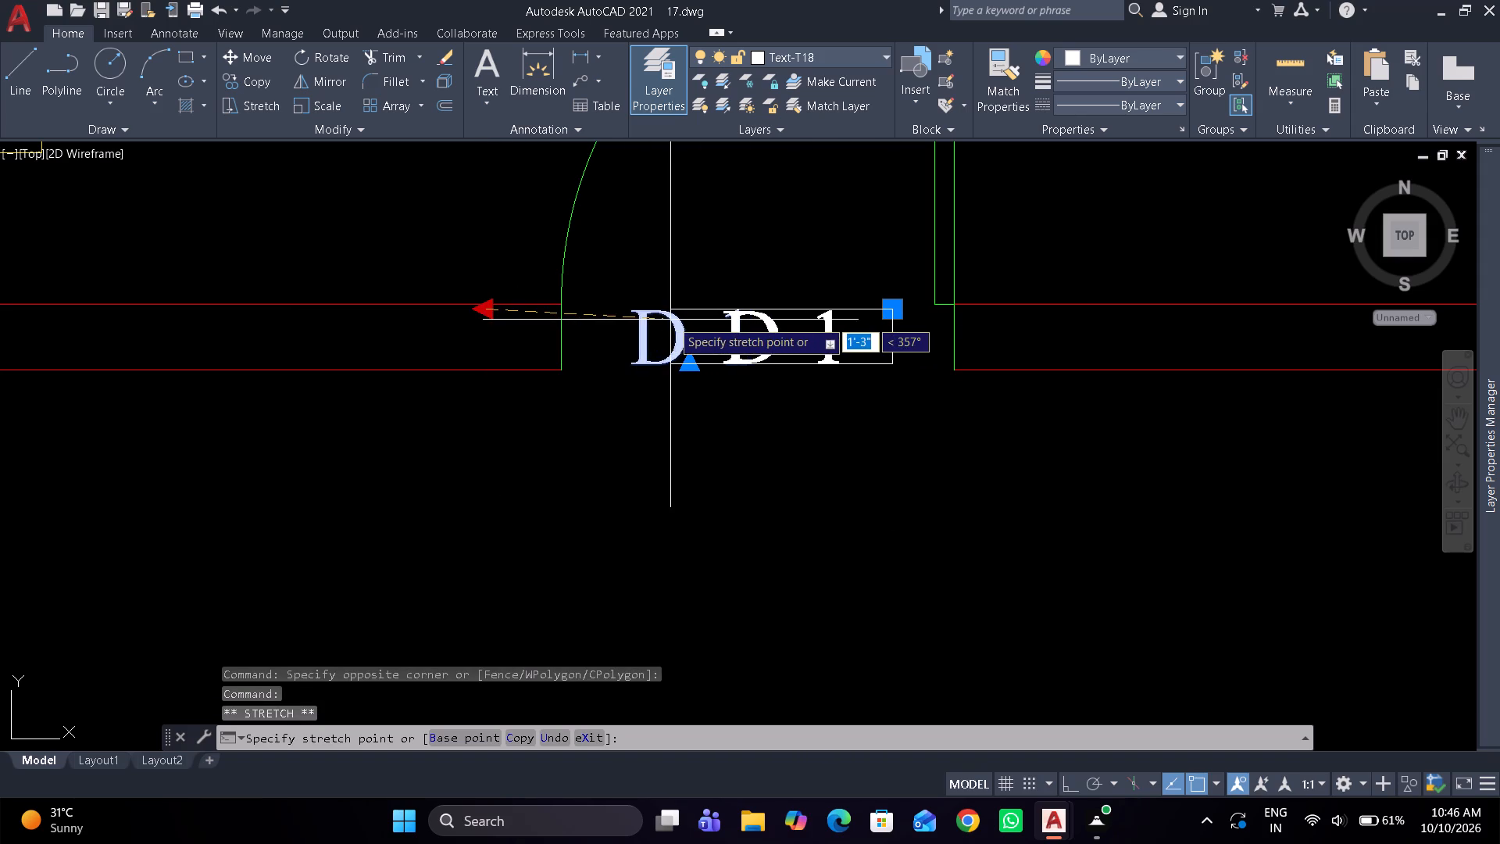
{"action": "left_click", "coordinate": [684, 320]}
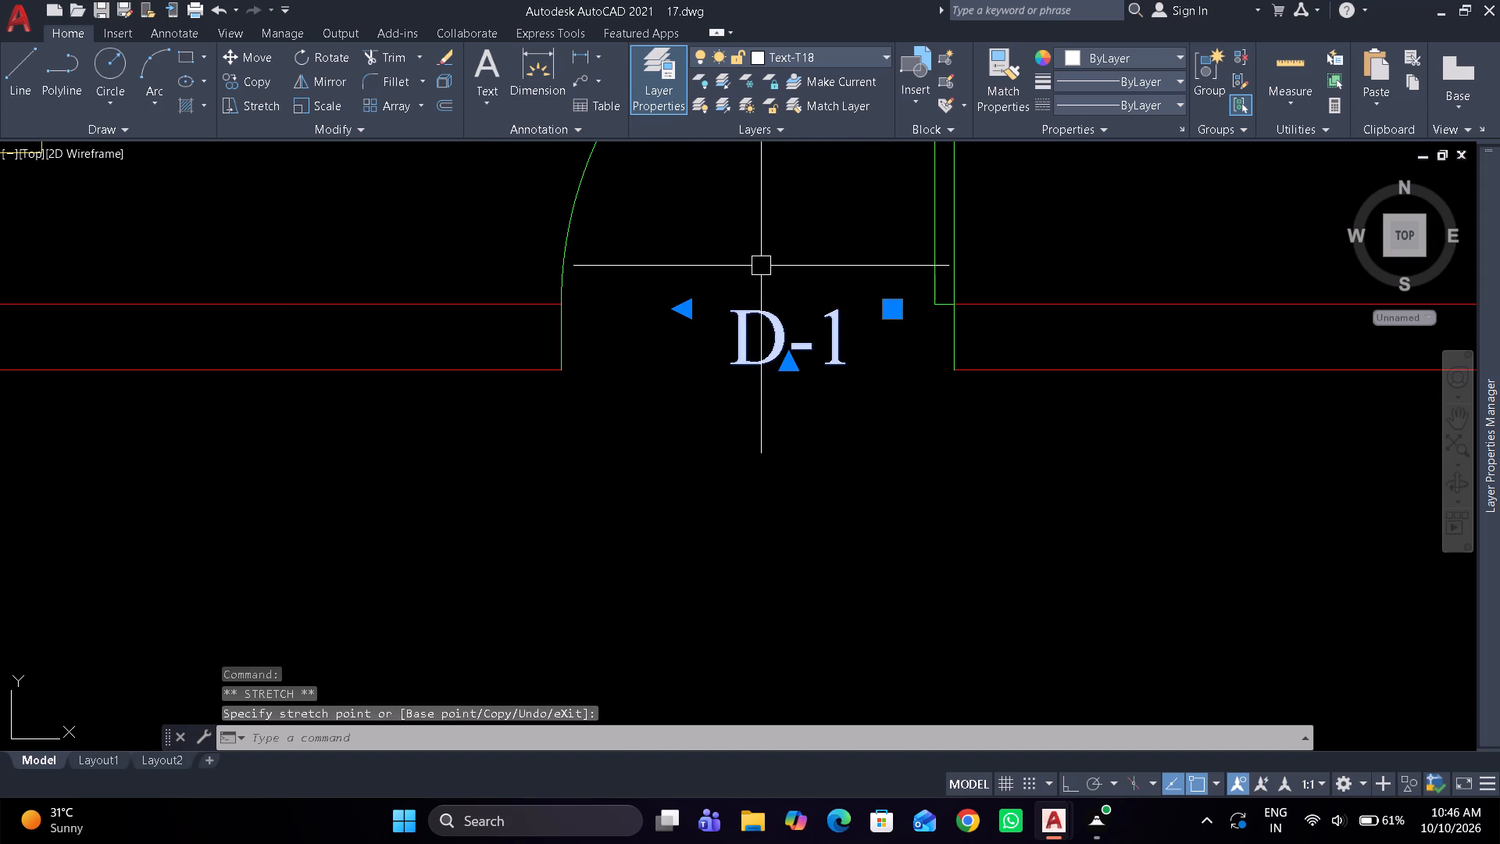
Nudge the D-1 label slightly west to centre it in the main door opening.
{"action": "key", "text": "ctrl+Left"}
{"action": "key", "text": "ctrl+Left"}
{"action": "key", "text": "ctrl+Left"}
{"action": "key", "text": "ctrl+Left"}
{"action": "key", "text": "ctrl+Left"}
{"action": "key", "text": "ctrl+Left"}
{"action": "key", "text": "ctrl+Left"}
{"action": "key", "text": "ctrl+Left"}
{"action": "key", "text": "ctrl+Left"}
{"action": "key", "text": "ctrl+Left"}
{"action": "key", "text": "ctrl+Left"}
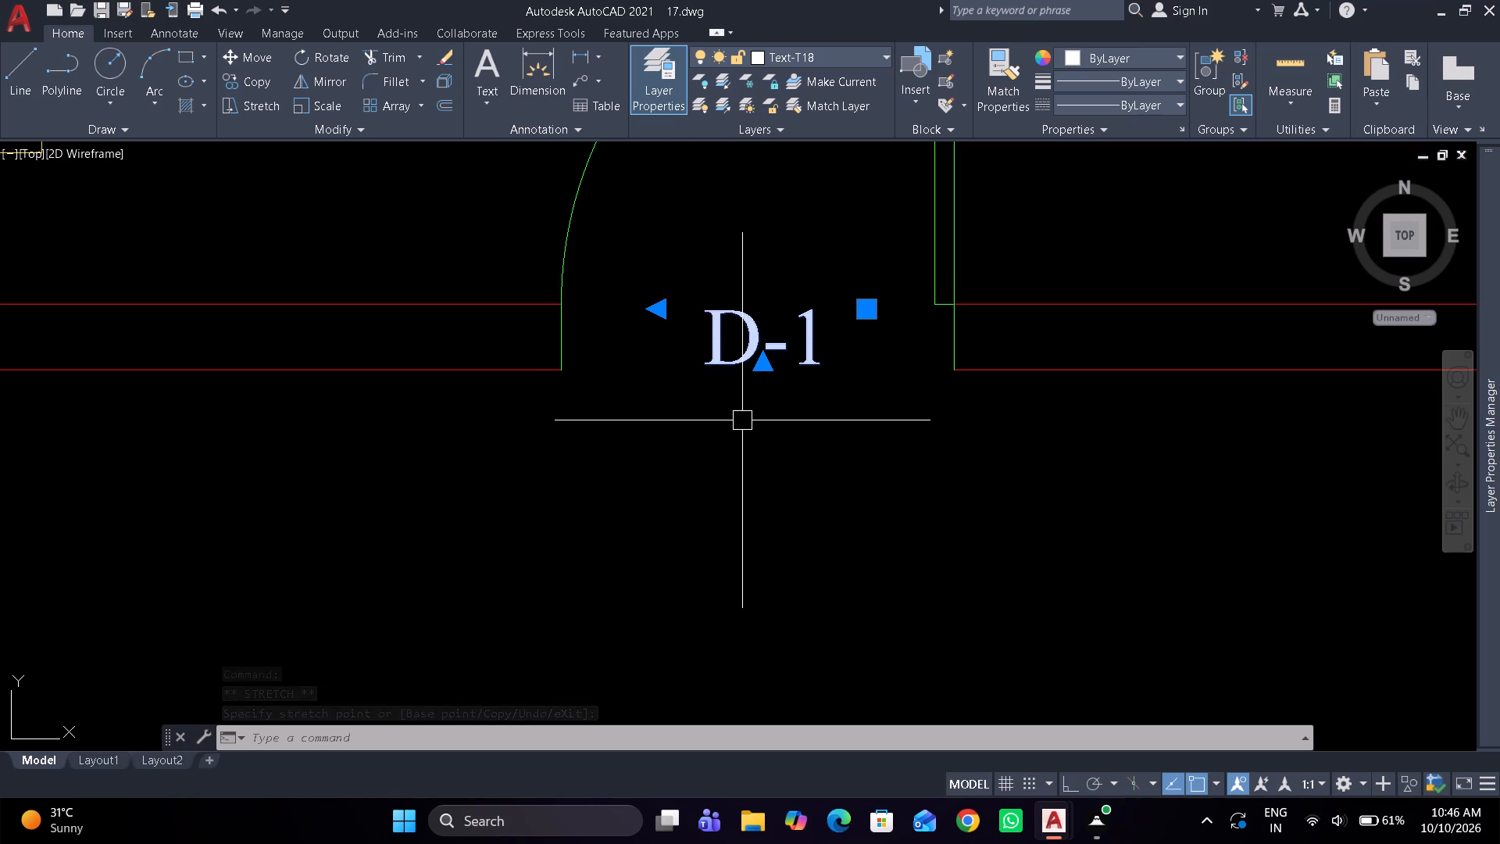
Copy the D-1 label about 19'6" north-northwest into the Bedroom - 2 door opening.
{"action": "type", "text": "co"}
{"action": "key", "text": "space"}
{"action": "left_click_drag", "start_coordinate": [761, 324], "coordinate": [761, 312]}
{"action": "scroll", "coordinate": [749, 262], "scroll_direction": "down", "scroll_amount": 4}
{"action": "middle_click_drag", "start_coordinate": [750, 274], "coordinate": [769, 345]}
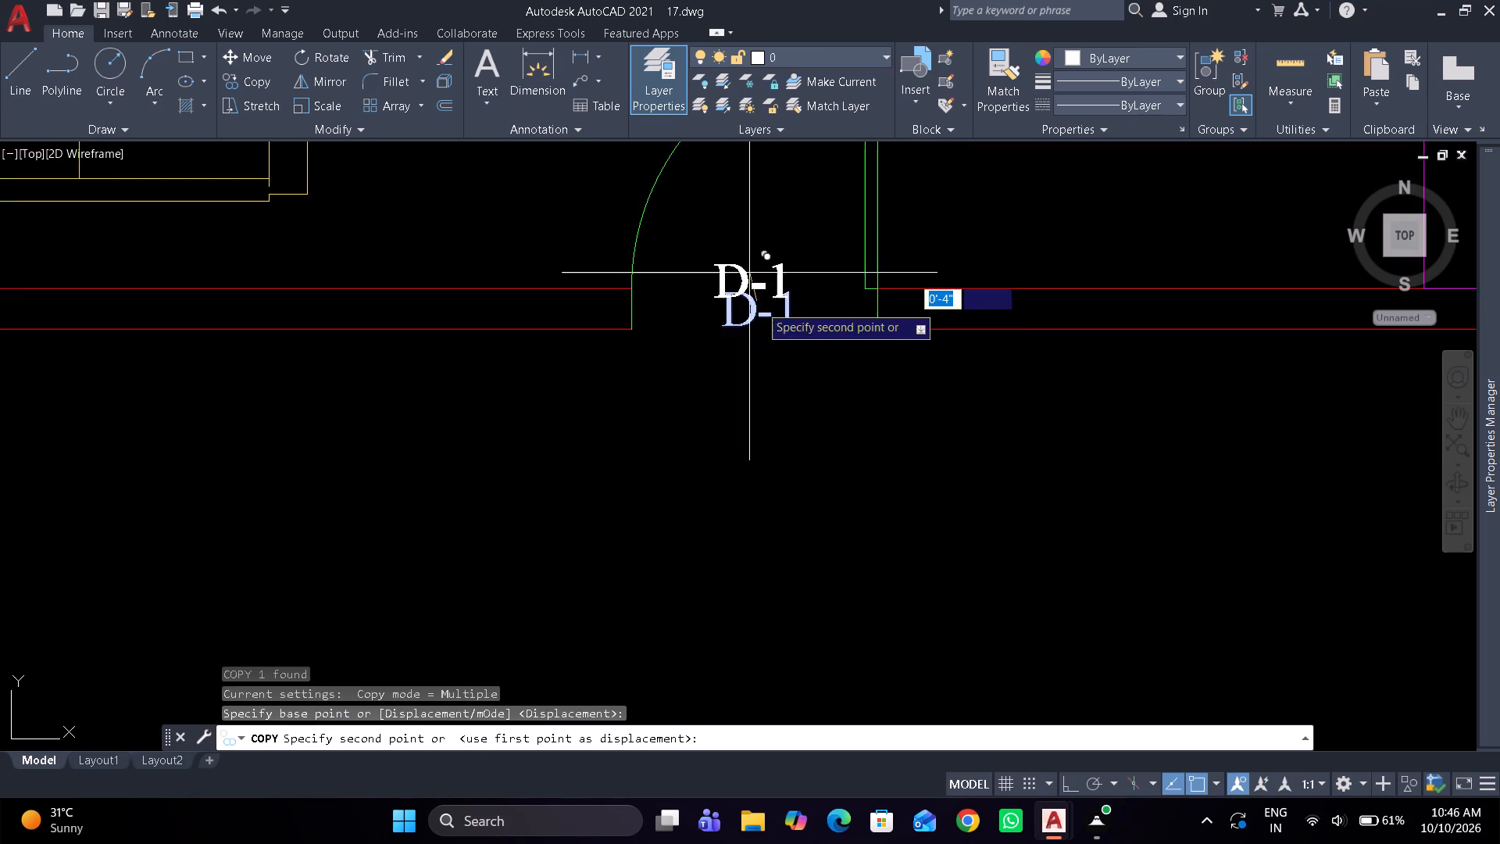
{"action": "middle_click_drag", "start_coordinate": [769, 345], "coordinate": [806, 563]}
{"action": "scroll", "coordinate": [806, 563], "scroll_direction": "down", "scroll_amount": 1}
{"action": "scroll", "coordinate": [750, 452], "scroll_direction": "down", "scroll_amount": 2}
{"action": "scroll", "coordinate": [669, 311], "scroll_direction": "up", "scroll_amount": 2}
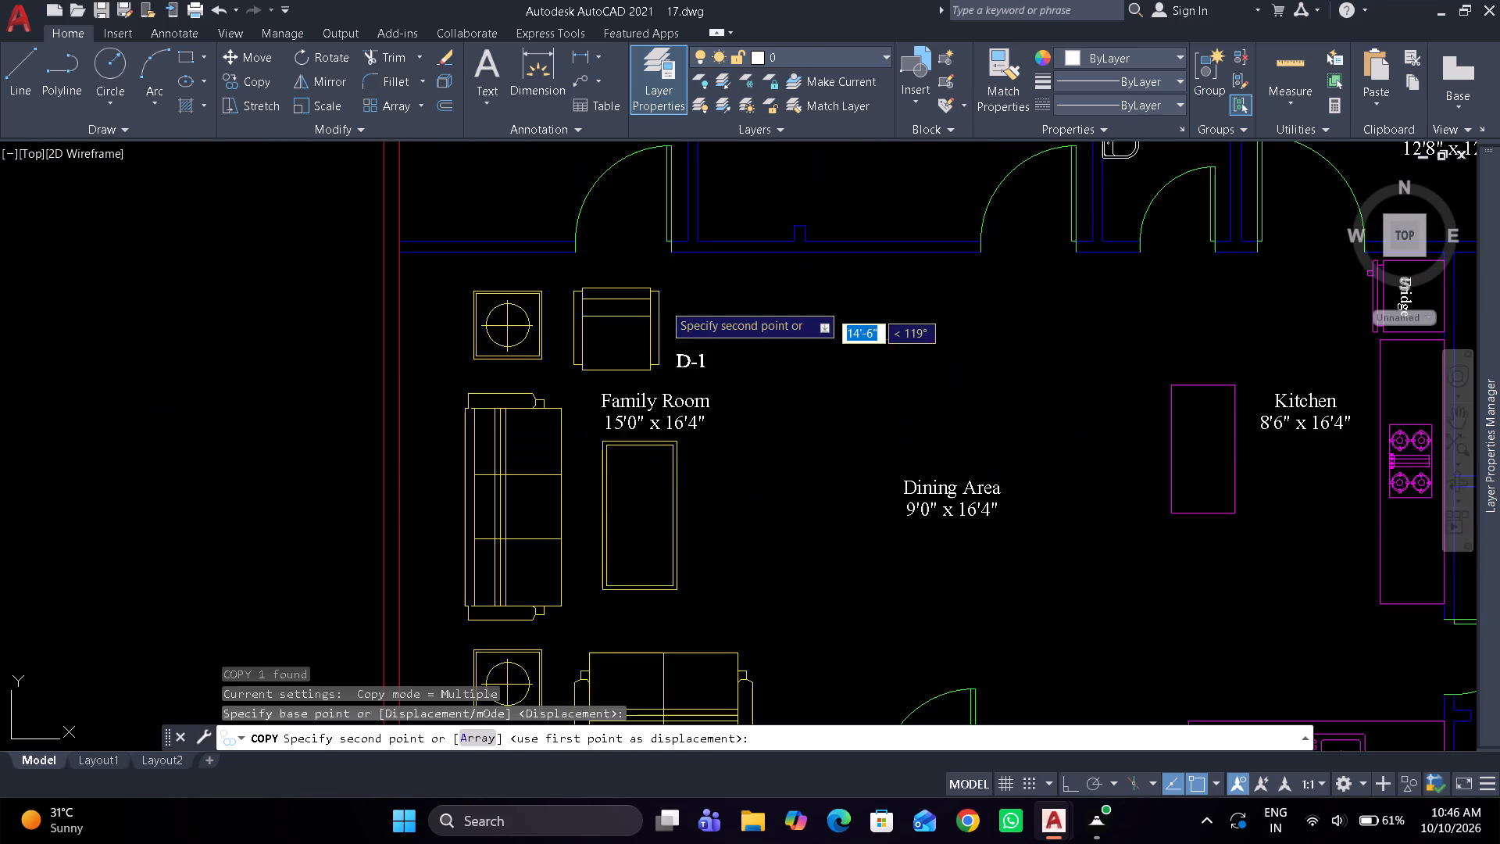
{"action": "scroll", "coordinate": [662, 302], "scroll_direction": "up", "scroll_amount": 2}
{"action": "scroll", "coordinate": [616, 244], "scroll_direction": "up", "scroll_amount": 1}
{"action": "middle_click_drag", "start_coordinate": [617, 270], "coordinate": [639, 420]}
{"action": "scroll", "coordinate": [605, 357], "scroll_direction": "up", "scroll_amount": 1}
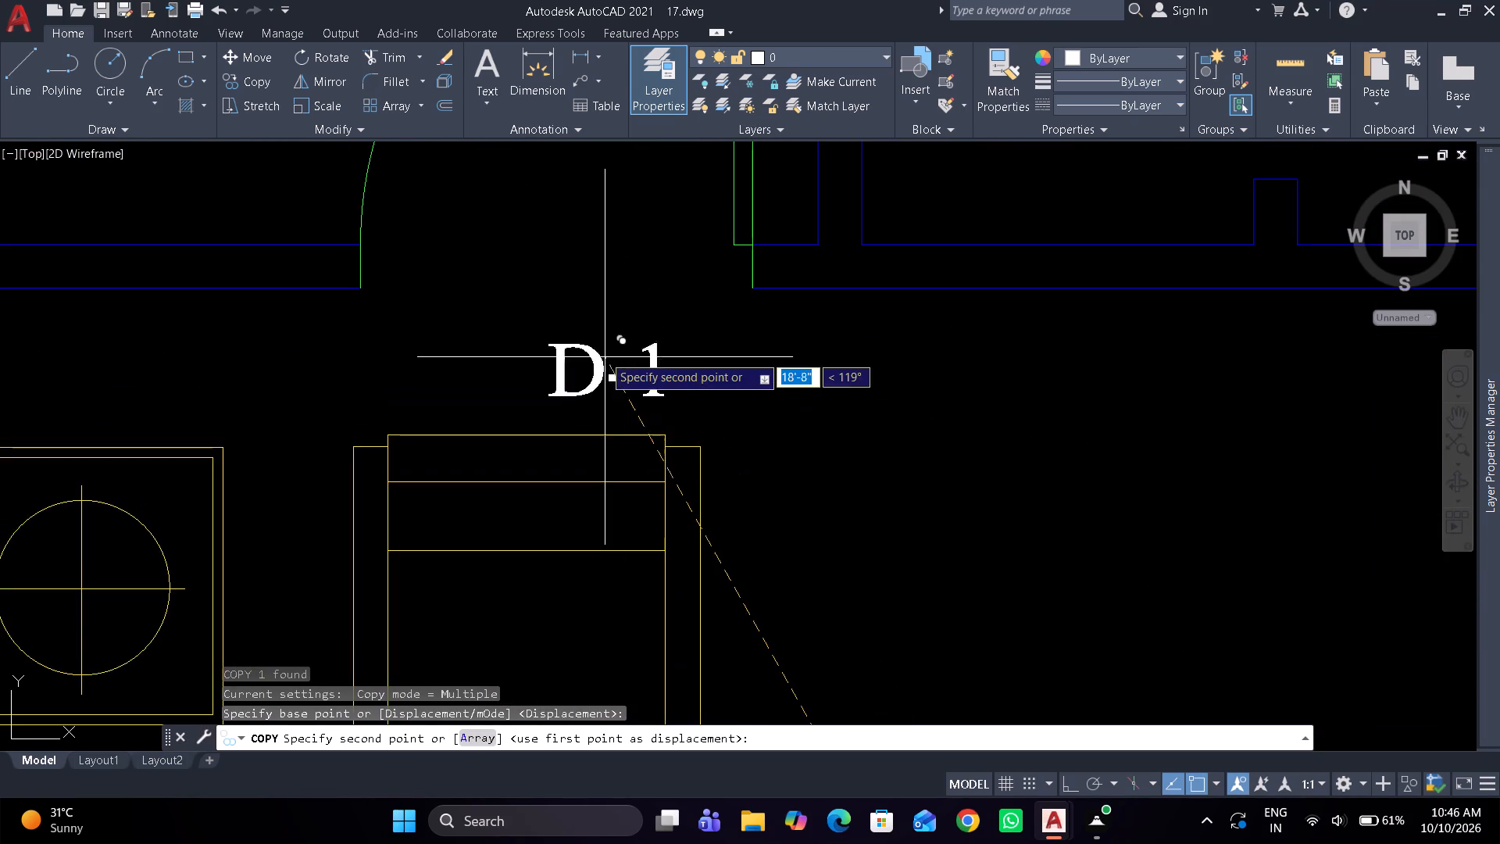
{"action": "middle_click_drag", "start_coordinate": [577, 240], "coordinate": [640, 325]}
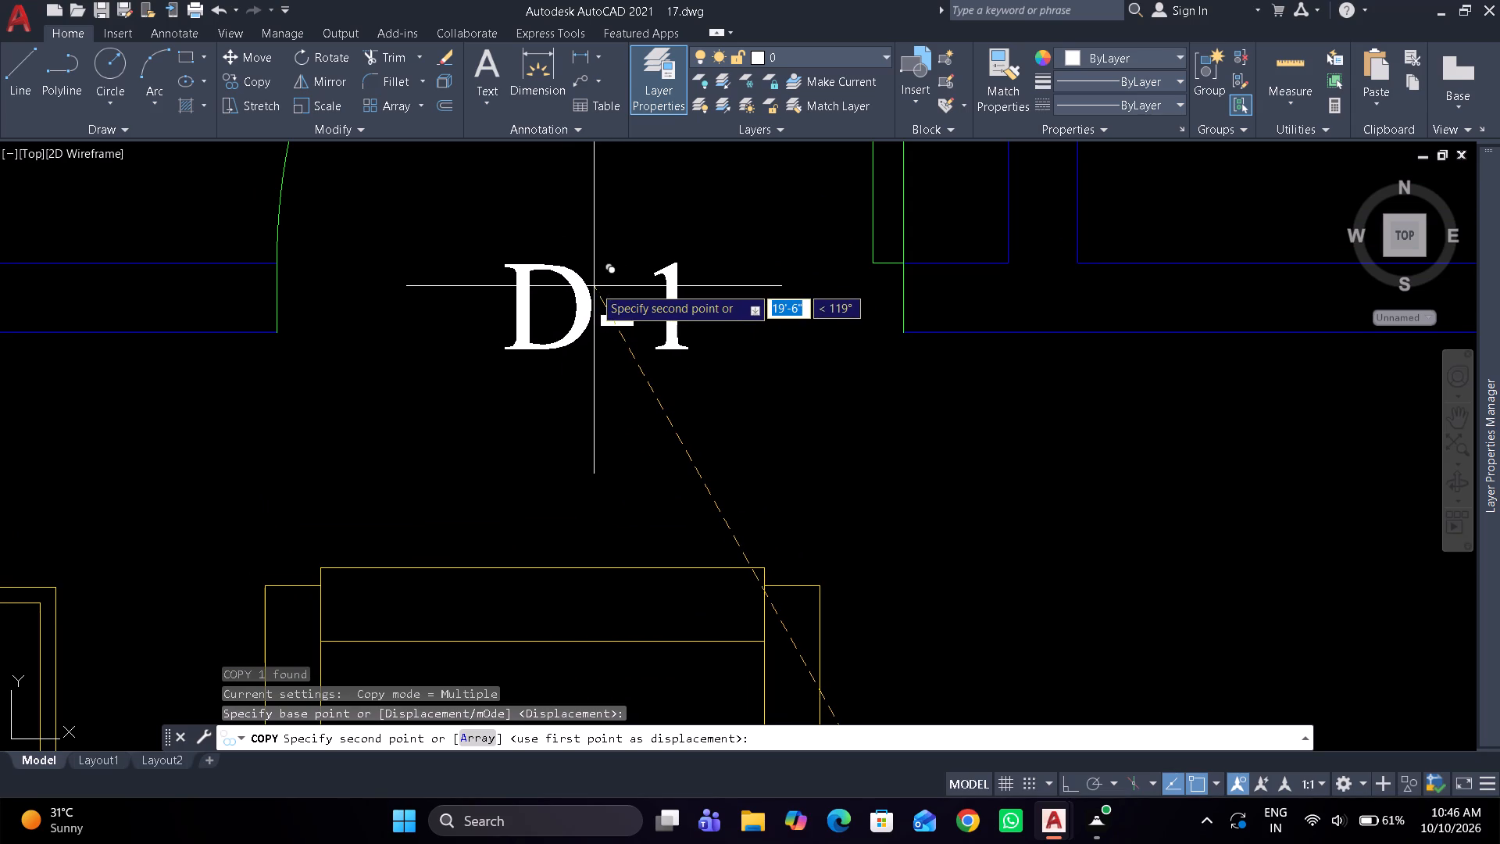
{"action": "left_click", "coordinate": [594, 286]}
{"action": "key", "text": "space"}
Change the copied label at the Bedroom - 2 door to D-2.
{"action": "double_click", "coordinate": [670, 297]}
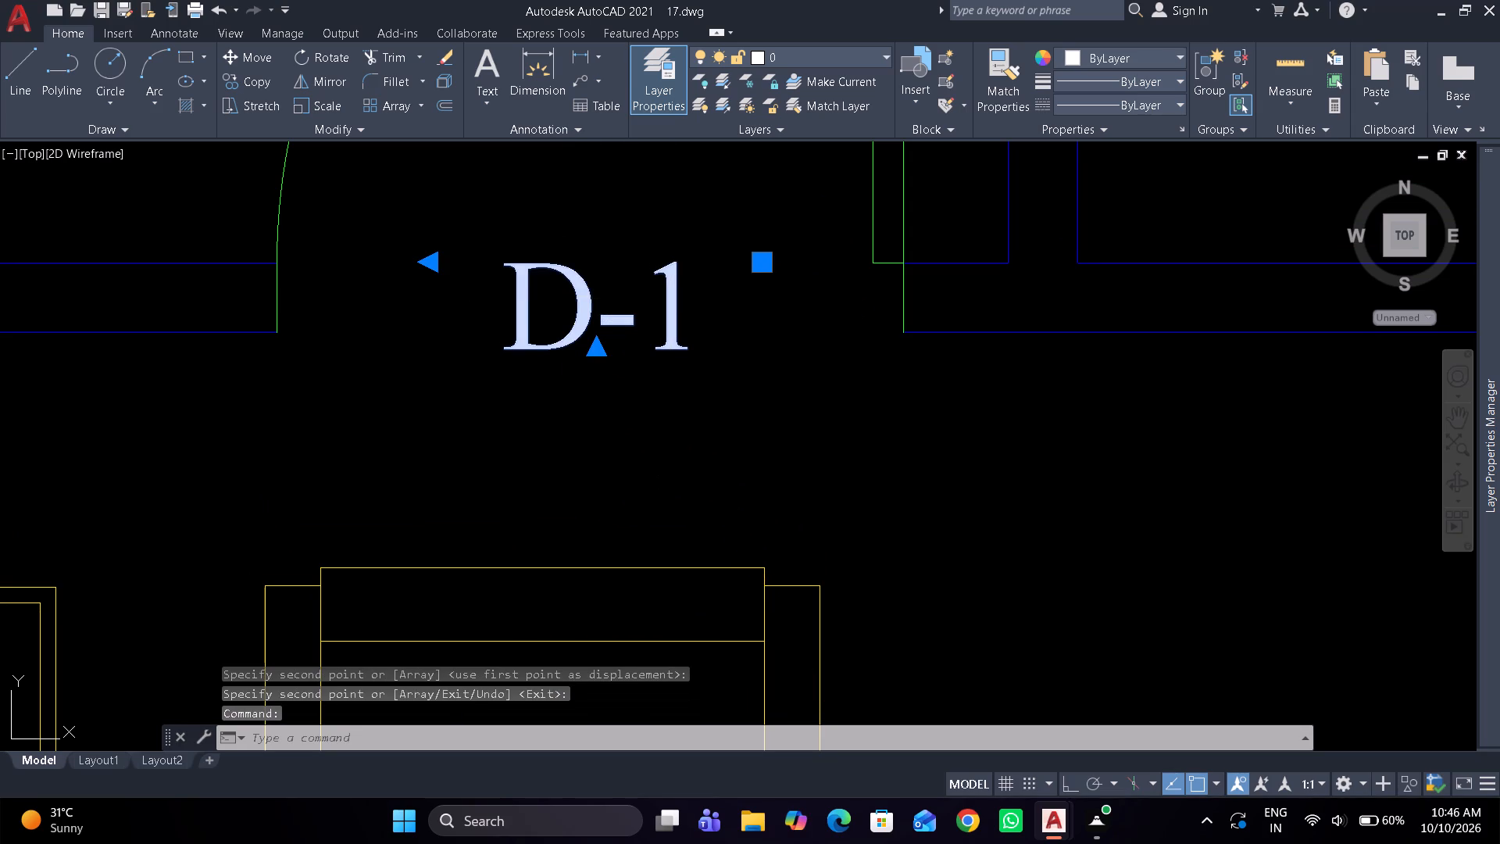
{"action": "left_click", "coordinate": [677, 310]}
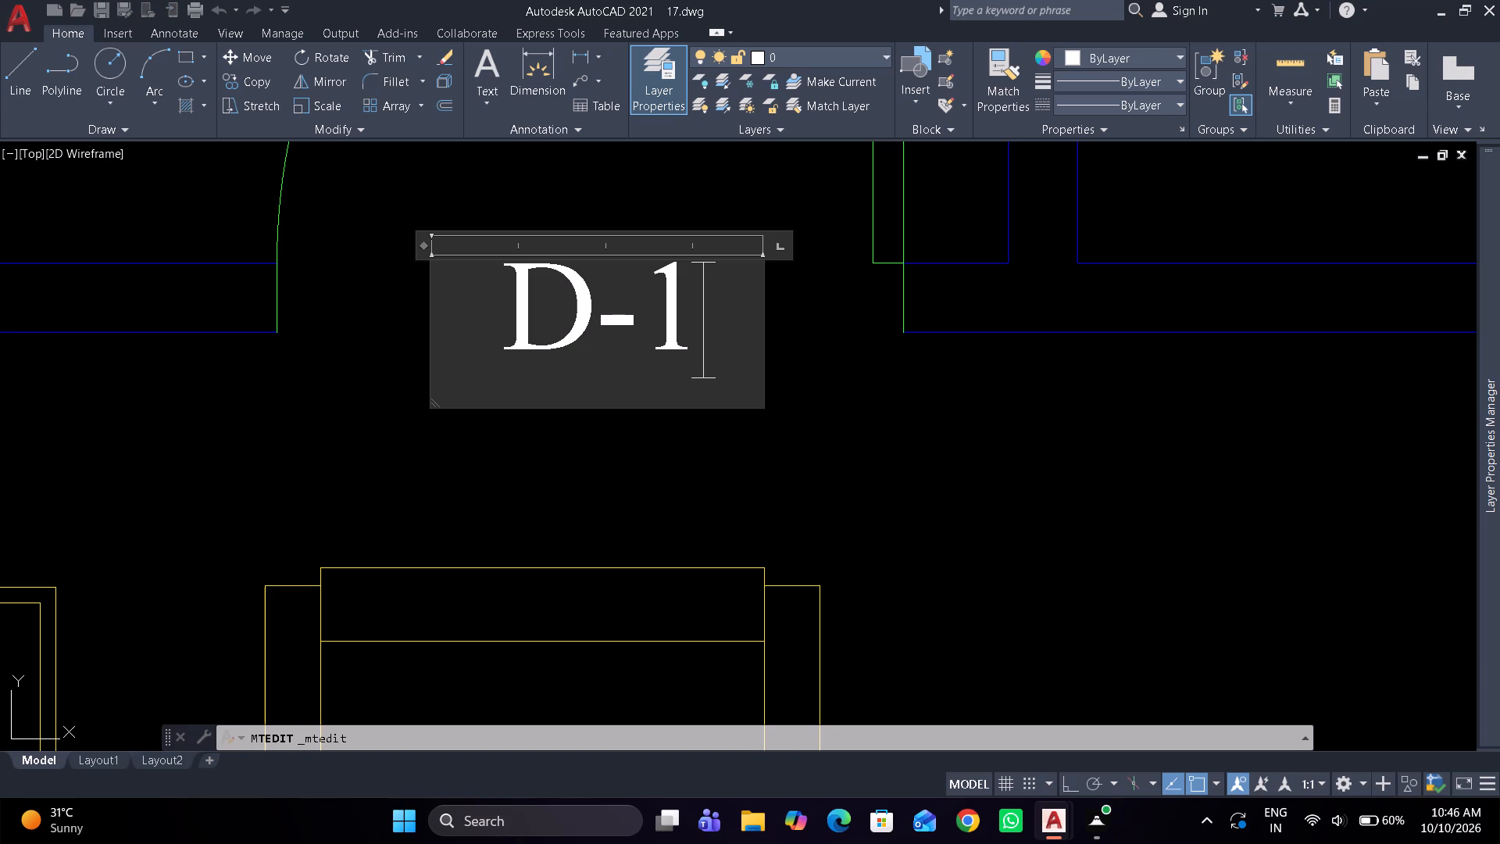
{"action": "key", "text": "BackSpace"}
{"action": "key", "text": "2"}
{"action": "left_click", "coordinate": [679, 446]}
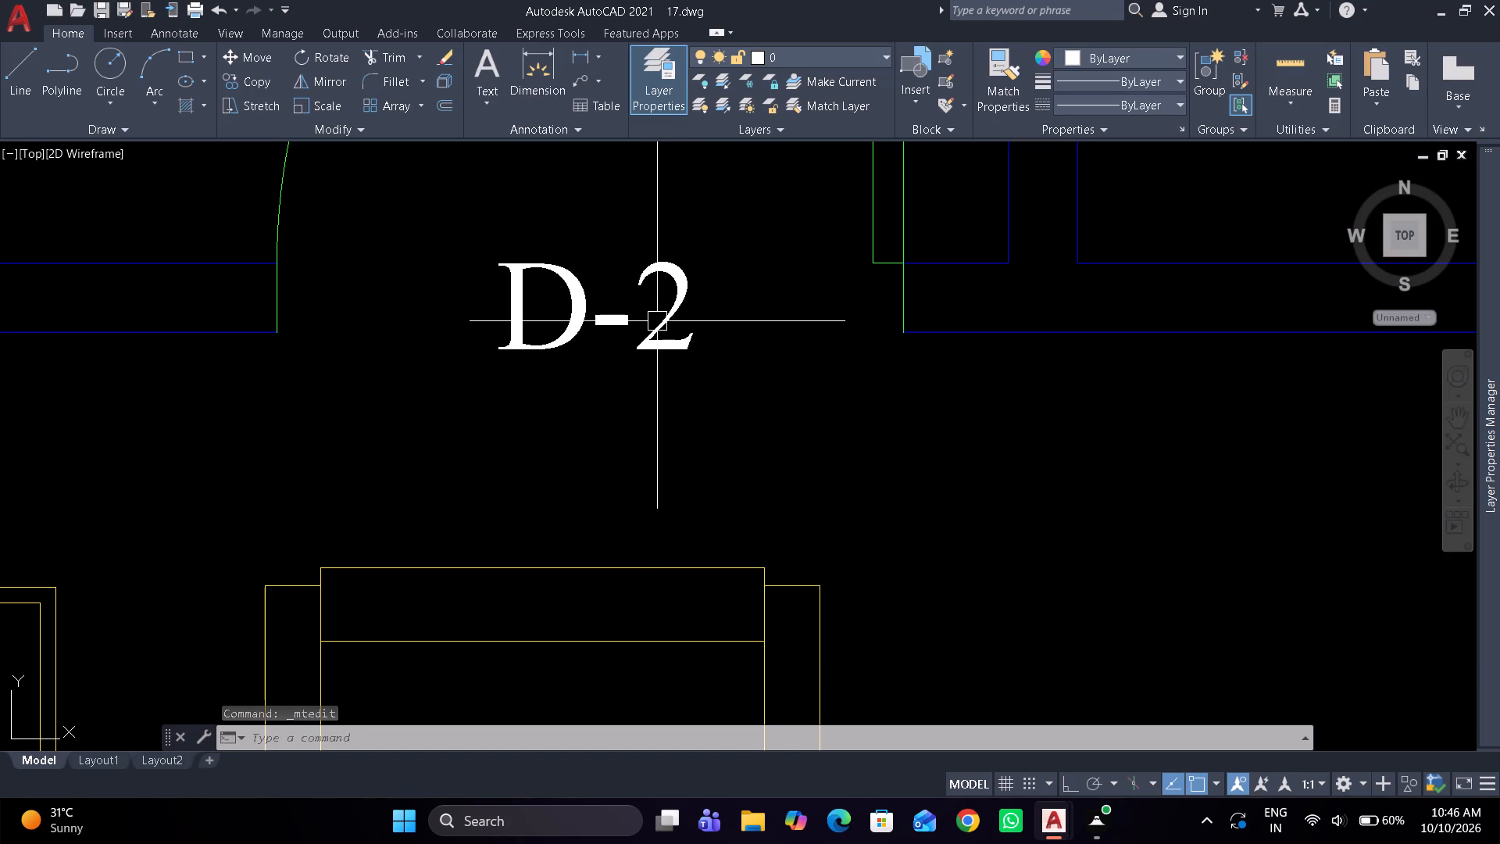
With Ortho on, copy the D-2 label straight east into the Bedroom - 3, Toilet, Master Bedroom and Closet door openings.
{"action": "left_click", "coordinate": [662, 319]}
{"action": "key", "text": "c"}
{"action": "key", "text": "o"}
{"action": "key", "text": "space"}
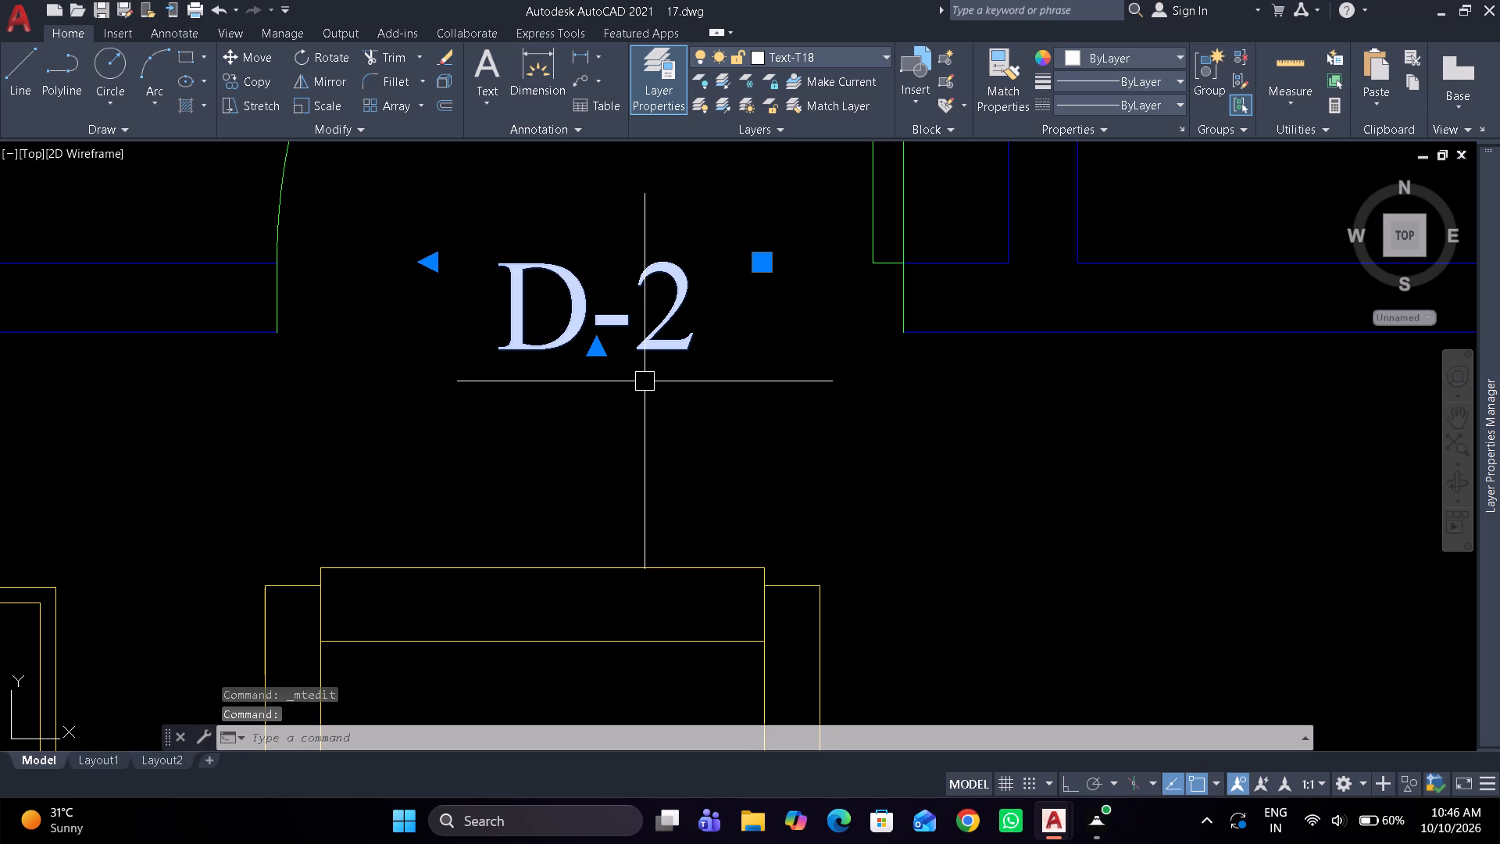
{"action": "left_click", "coordinate": [618, 413]}
{"action": "key", "text": "F8"}
{"action": "scroll", "coordinate": [773, 409], "scroll_direction": "down", "scroll_amount": 3}
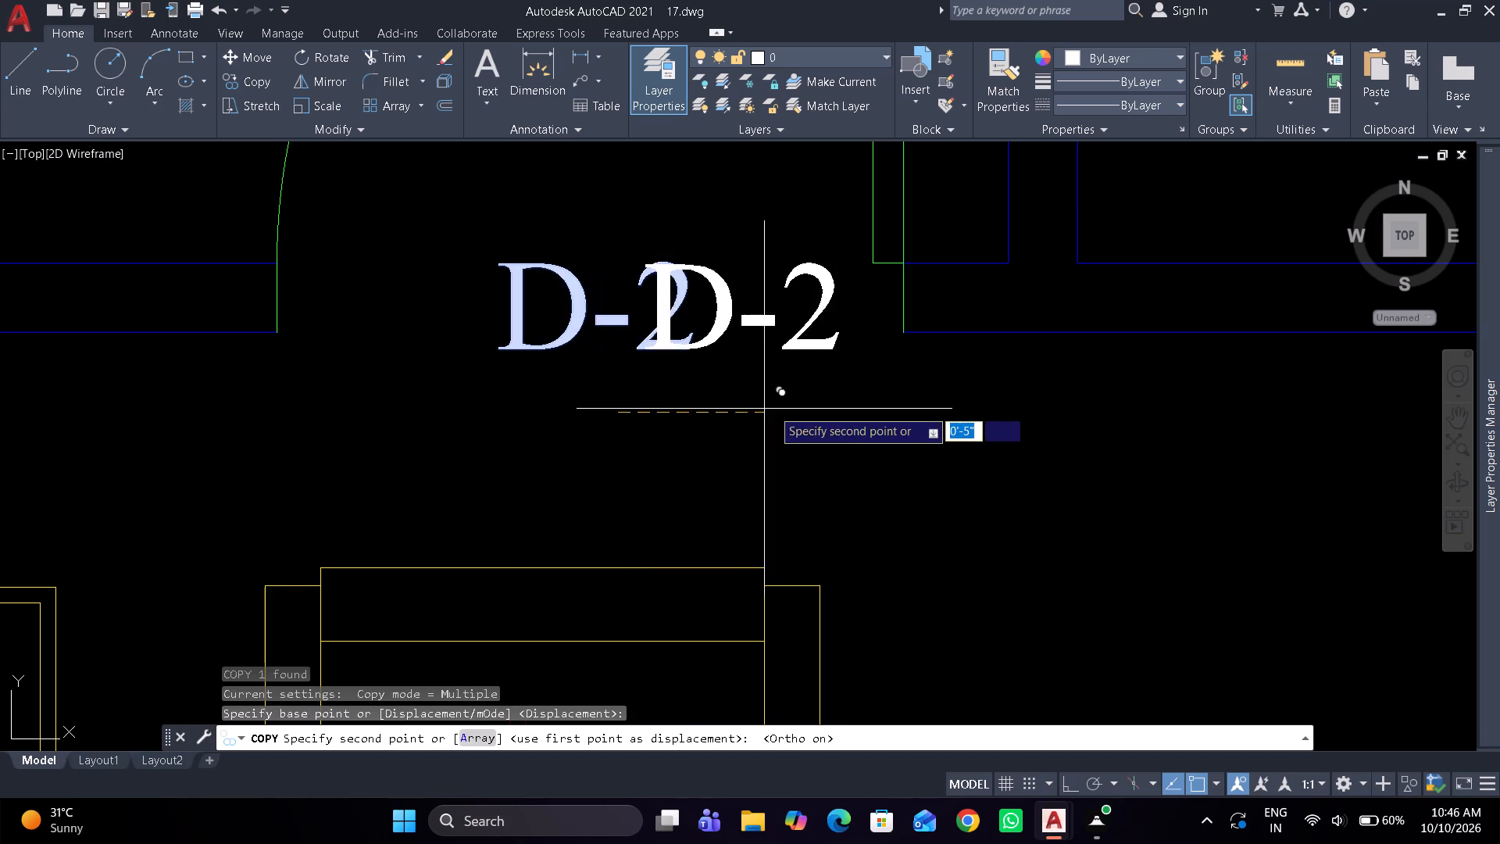
{"action": "scroll", "coordinate": [777, 413], "scroll_direction": "down", "scroll_amount": 1}
{"action": "middle_click_drag", "start_coordinate": [943, 446], "coordinate": [662, 509]}
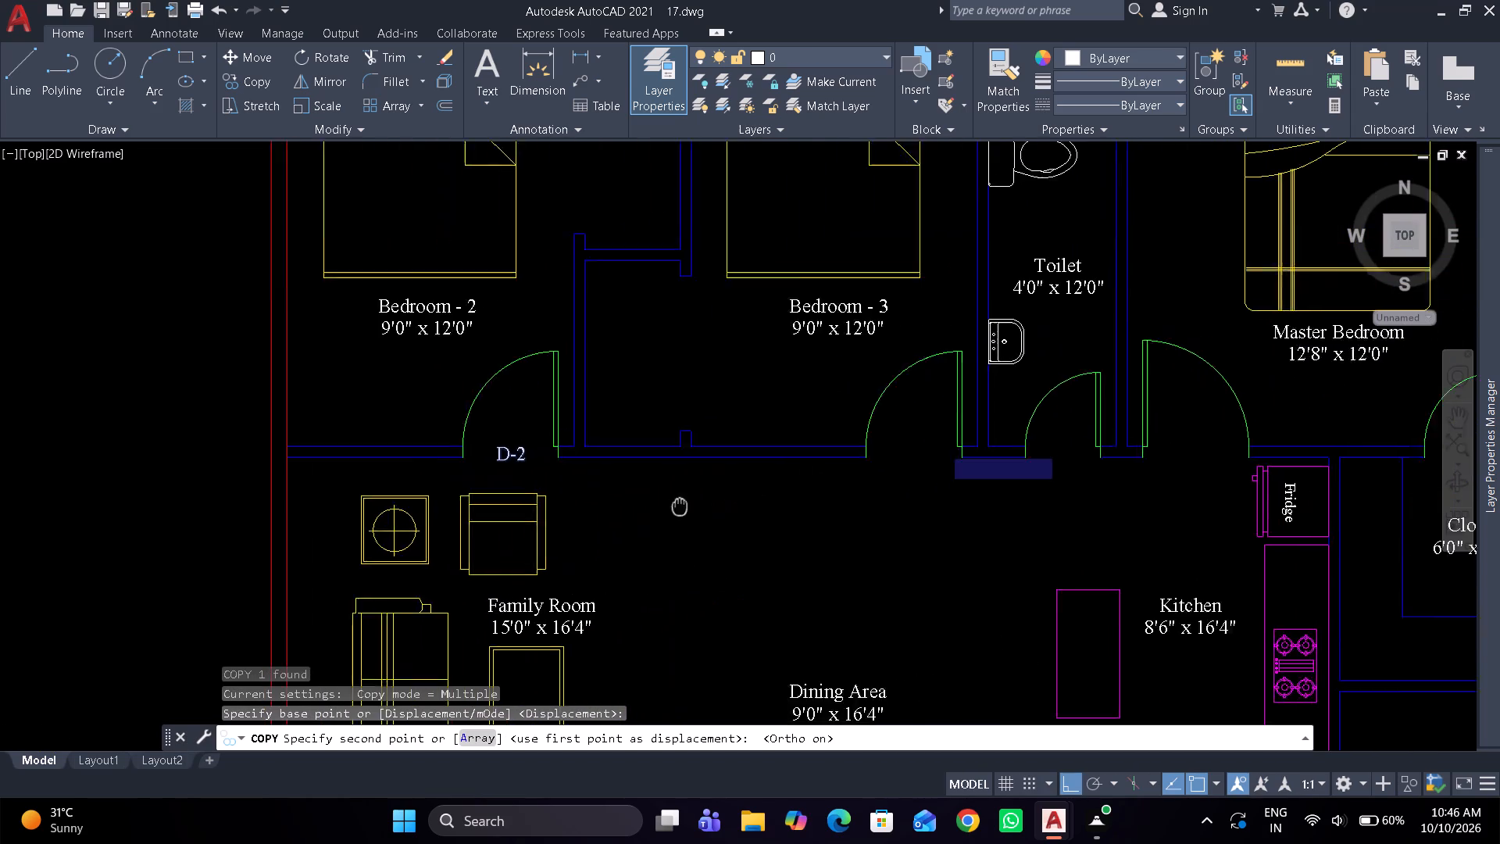
{"action": "middle_click_drag", "start_coordinate": [662, 509], "coordinate": [557, 517]}
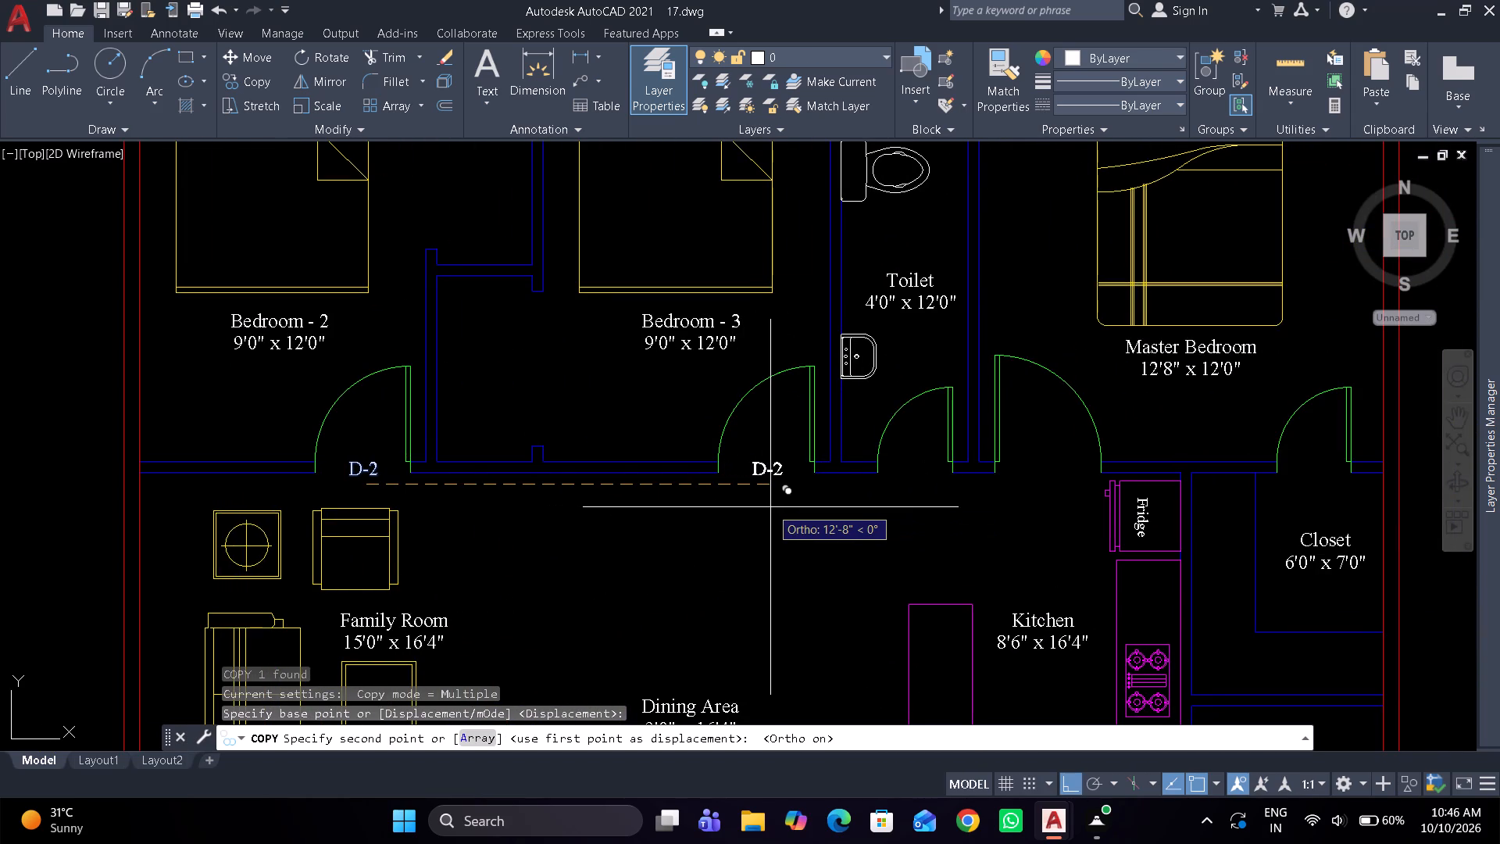
{"action": "left_click", "coordinate": [771, 507]}
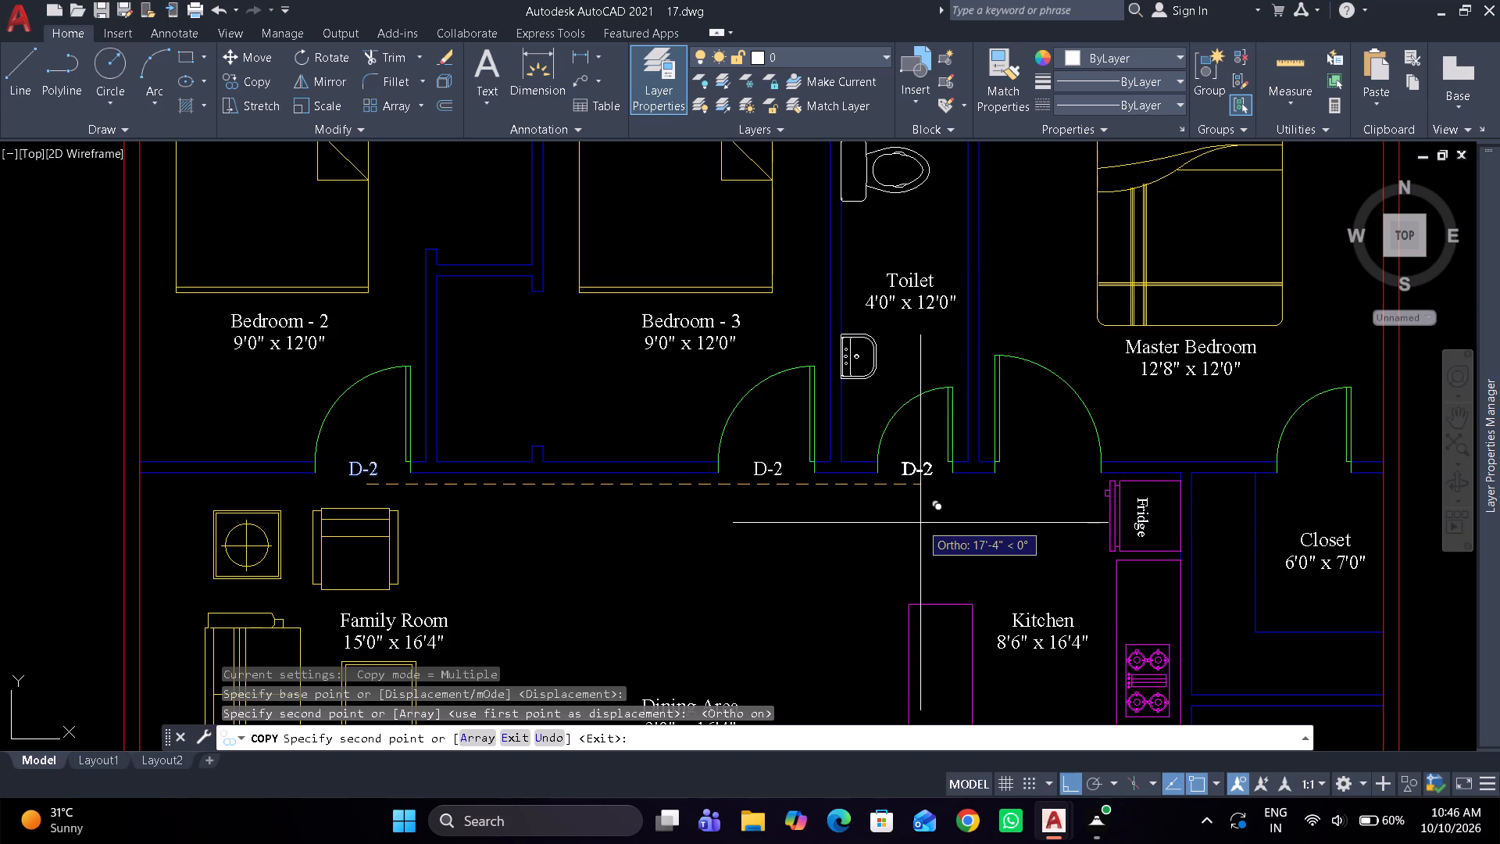
{"action": "left_click", "coordinate": [920, 523]}
{"action": "left_click", "coordinate": [1052, 513]}
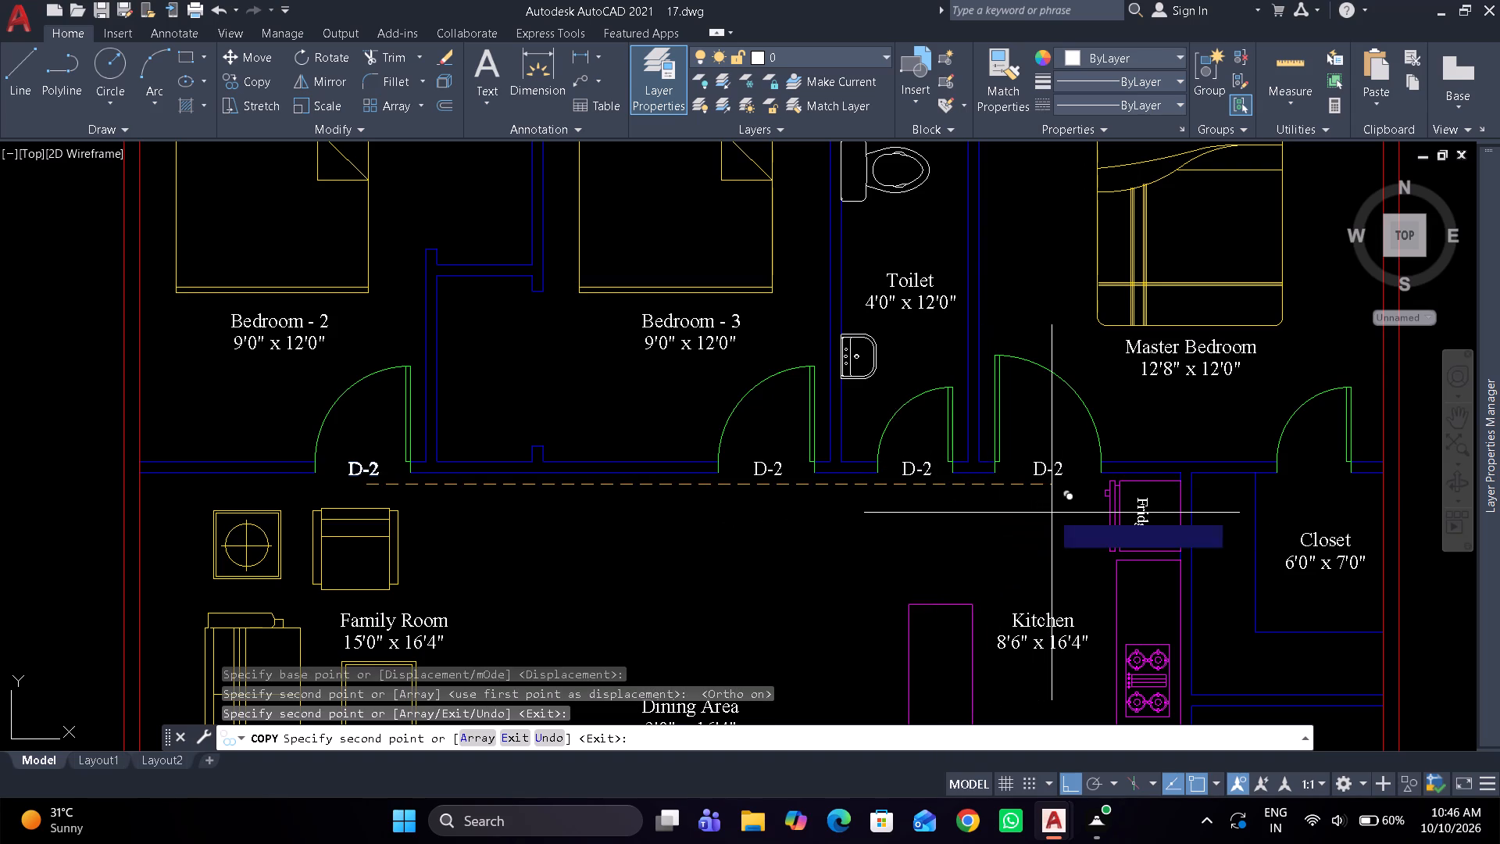
{"action": "scroll", "coordinate": [1282, 497], "scroll_direction": "up", "scroll_amount": 2}
{"action": "middle_click_drag", "start_coordinate": [1358, 502], "coordinate": [1193, 498]}
{"action": "left_click", "coordinate": [1213, 496]}
{"action": "key", "text": "space"}
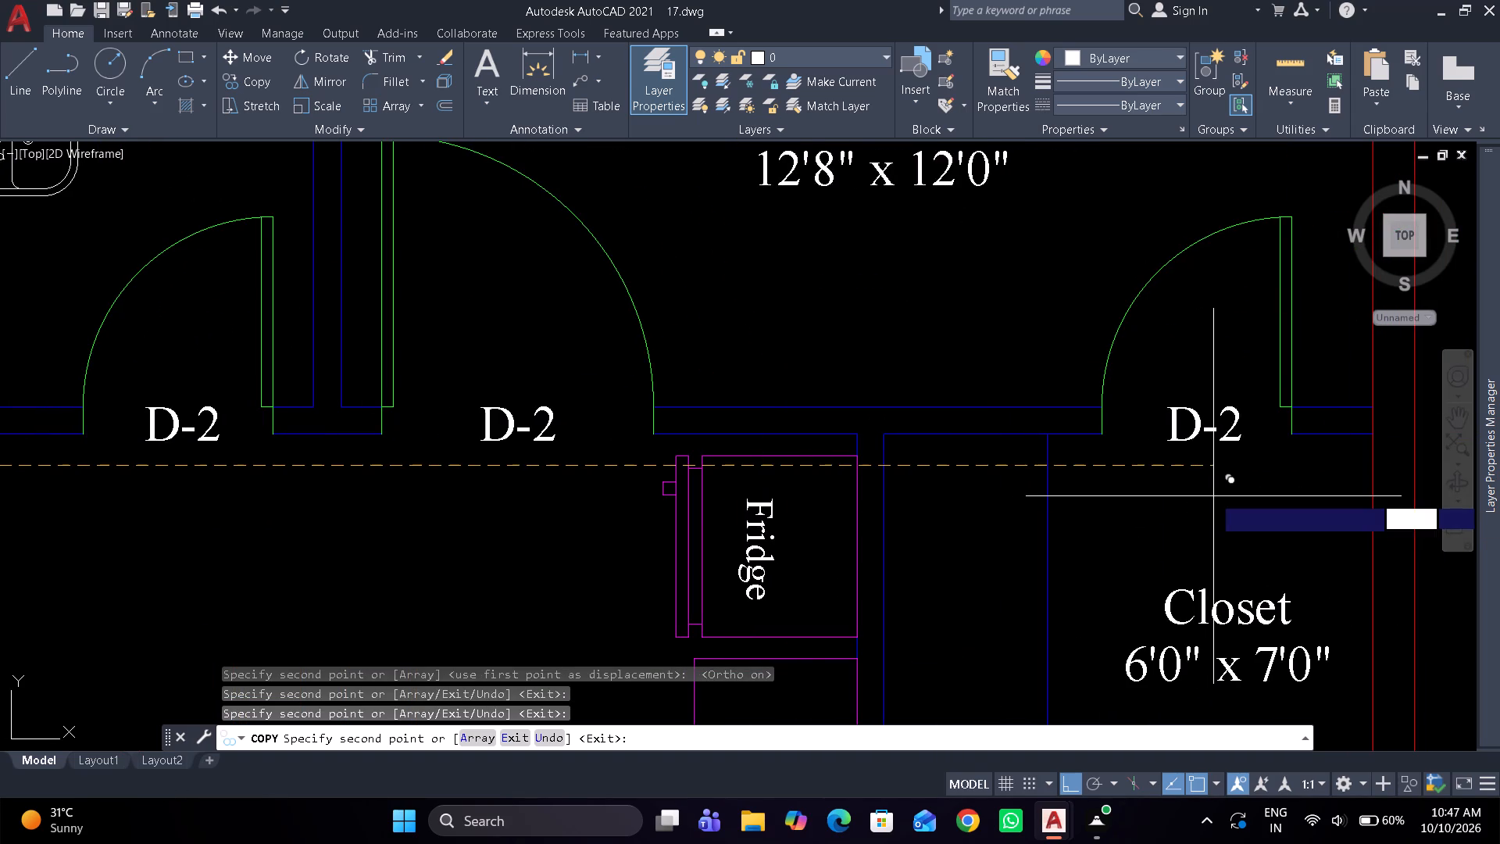
Change the door tag at the Bedroom - 3 door to D-3.
{"action": "scroll", "coordinate": [1213, 496], "scroll_direction": "down", "scroll_amount": 2}
{"action": "scroll", "coordinate": [621, 480], "scroll_direction": "up", "scroll_amount": 1}
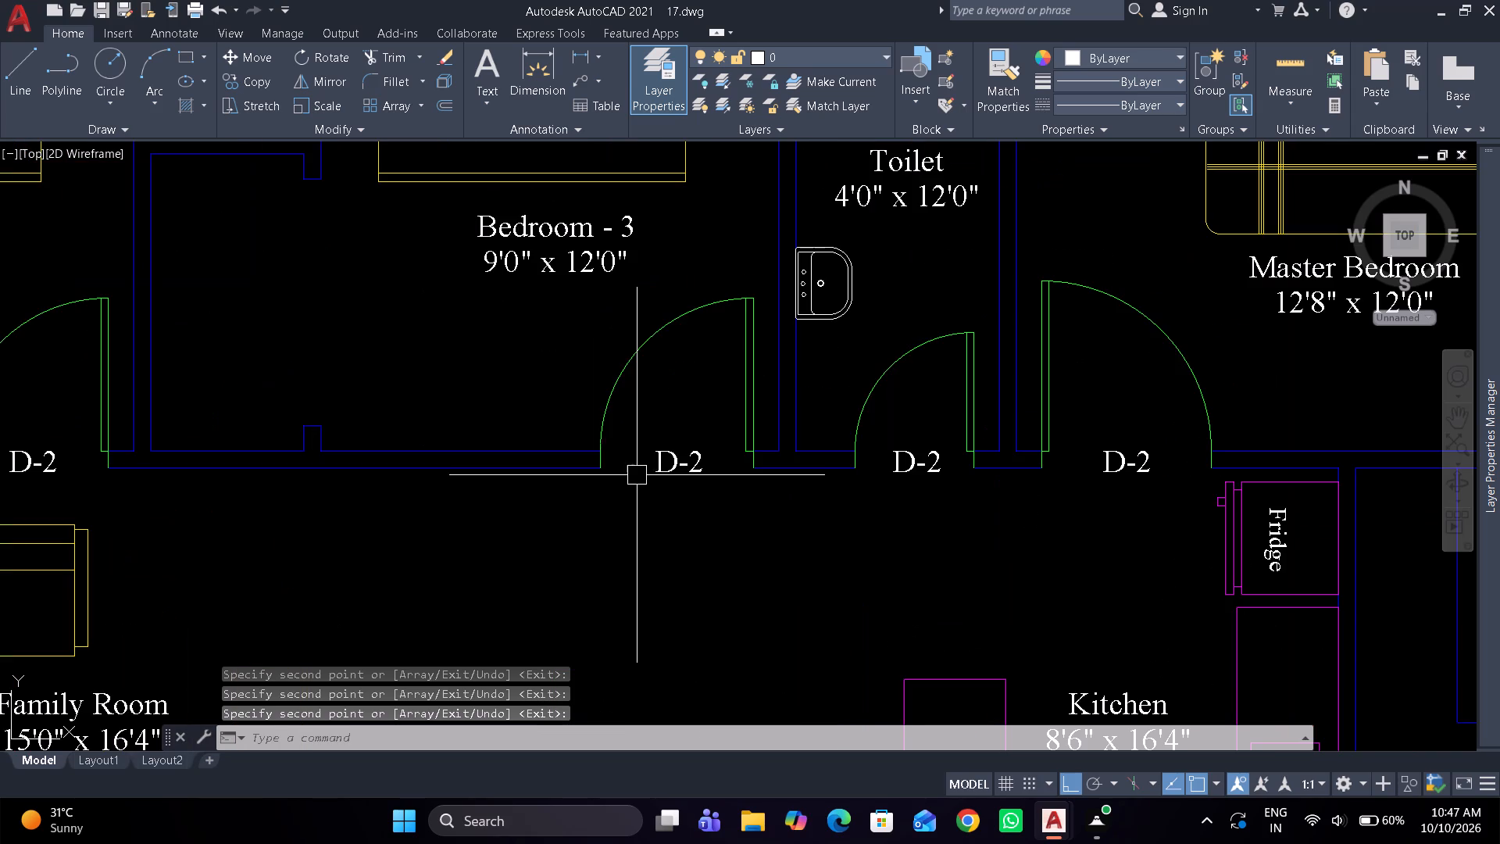
{"action": "double_click", "coordinate": [700, 466]}
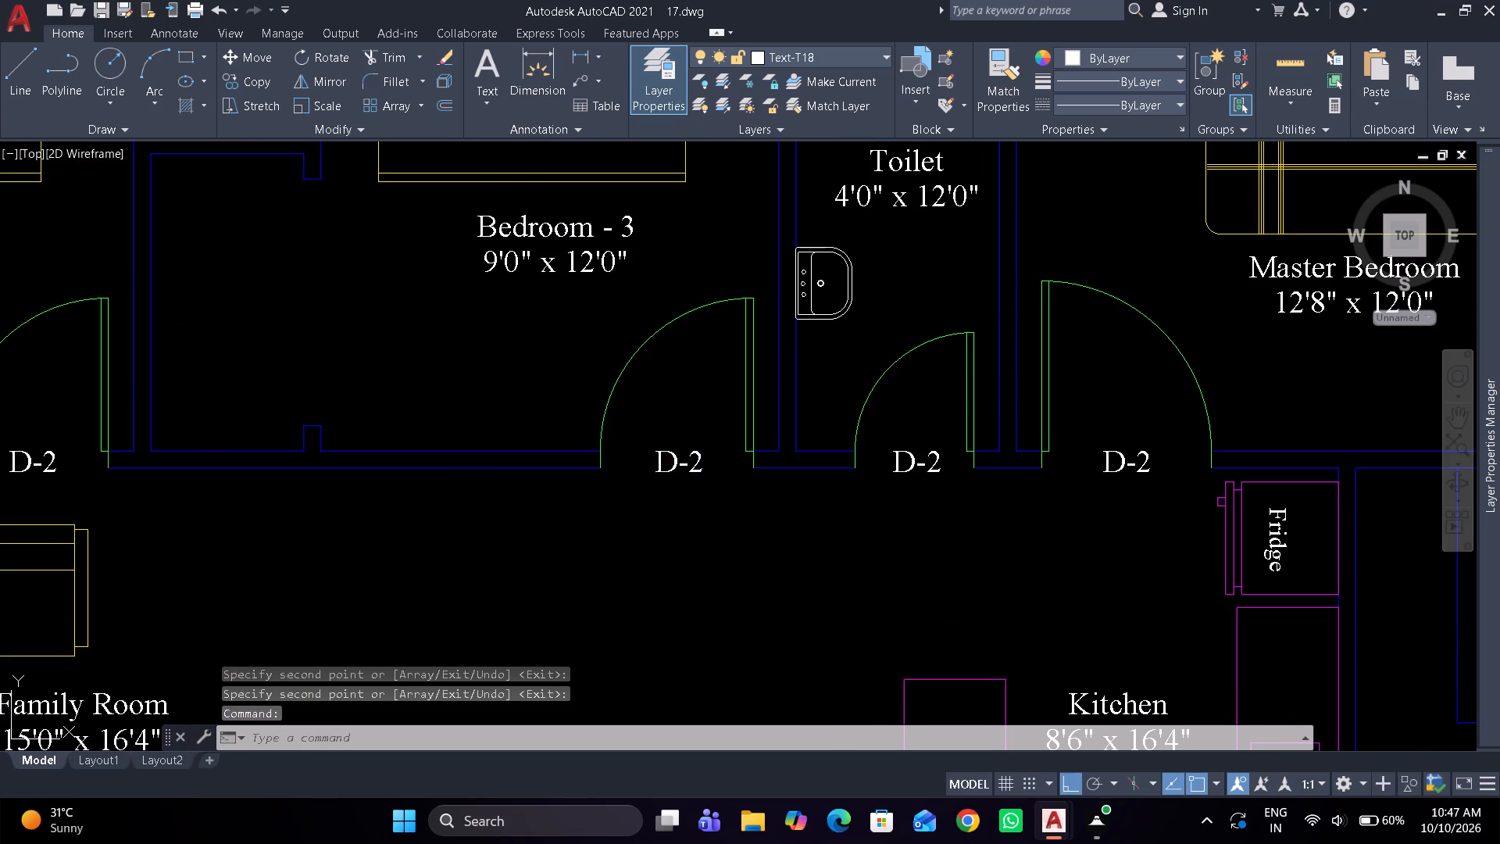
{"action": "left_click", "coordinate": [708, 471]}
{"action": "key", "text": "BackSpace"}
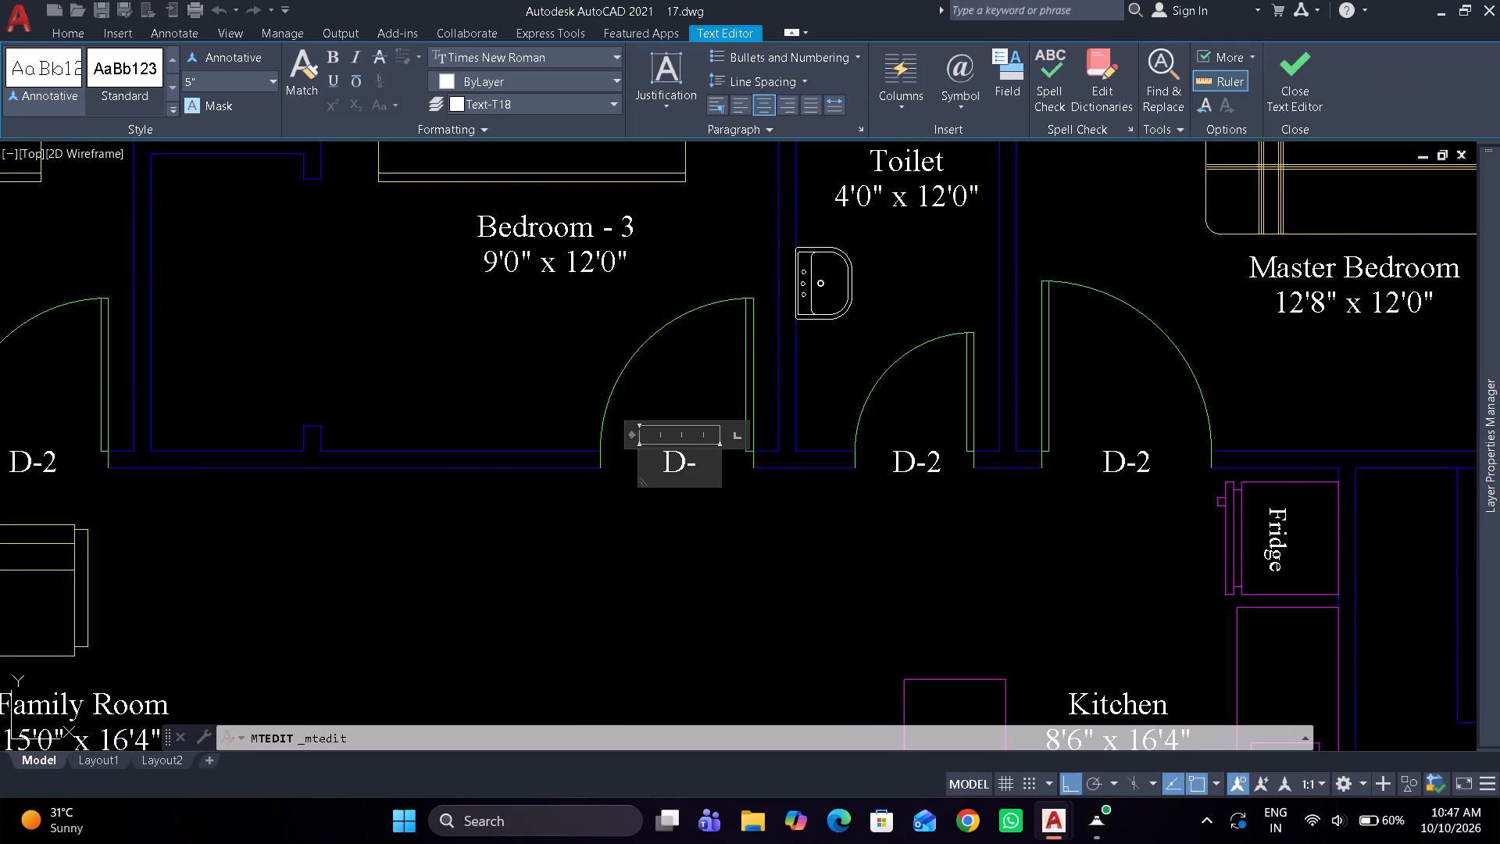
{"action": "key", "text": "3"}
{"action": "left_click", "coordinate": [702, 536]}
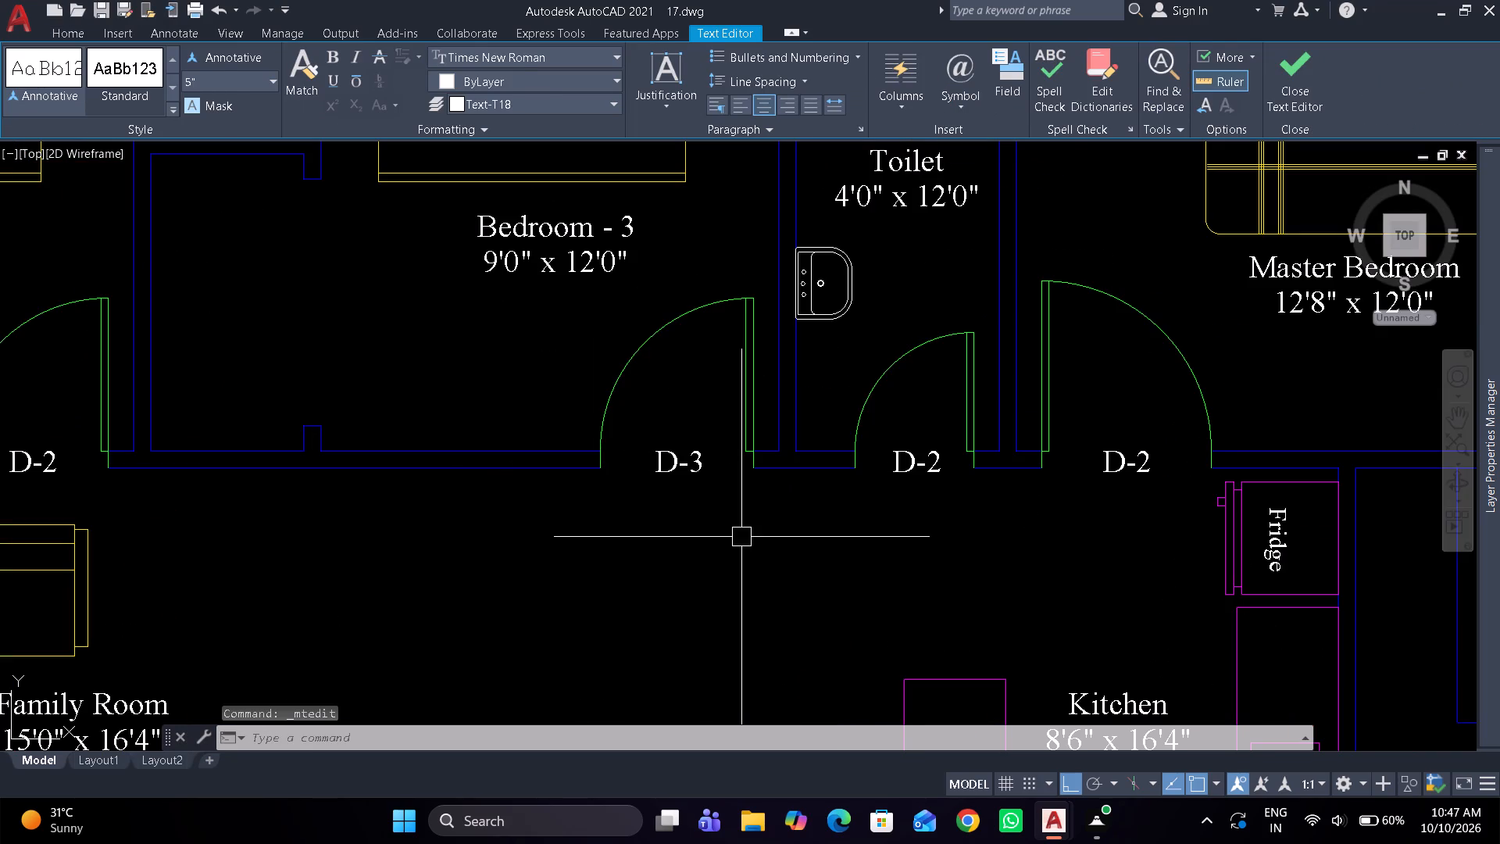
Change the door tag at the Toilet door to D-4.
{"action": "key", "text": "space"}
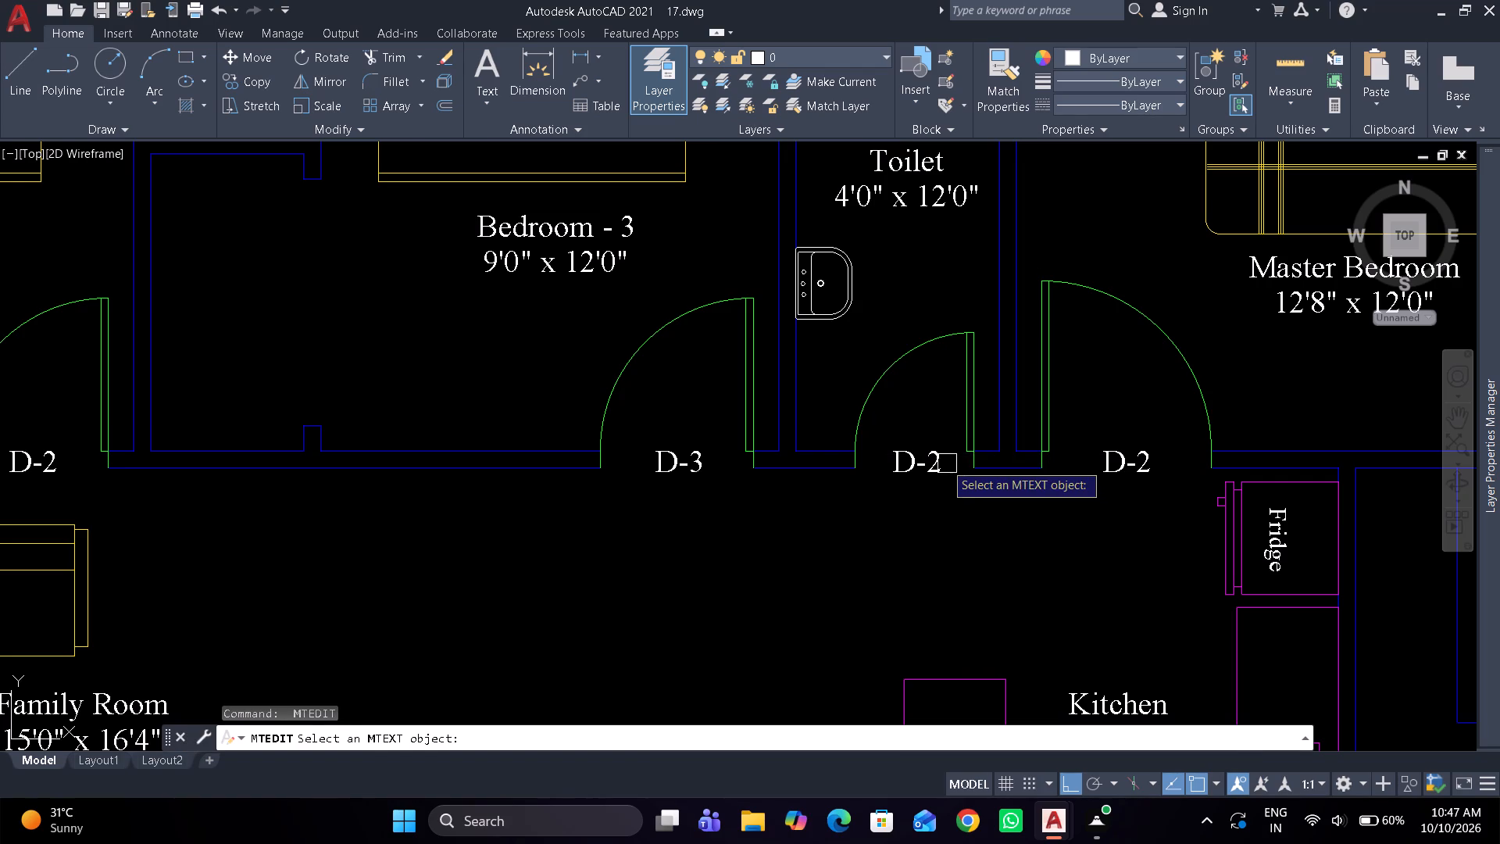
{"action": "left_click", "coordinate": [934, 458]}
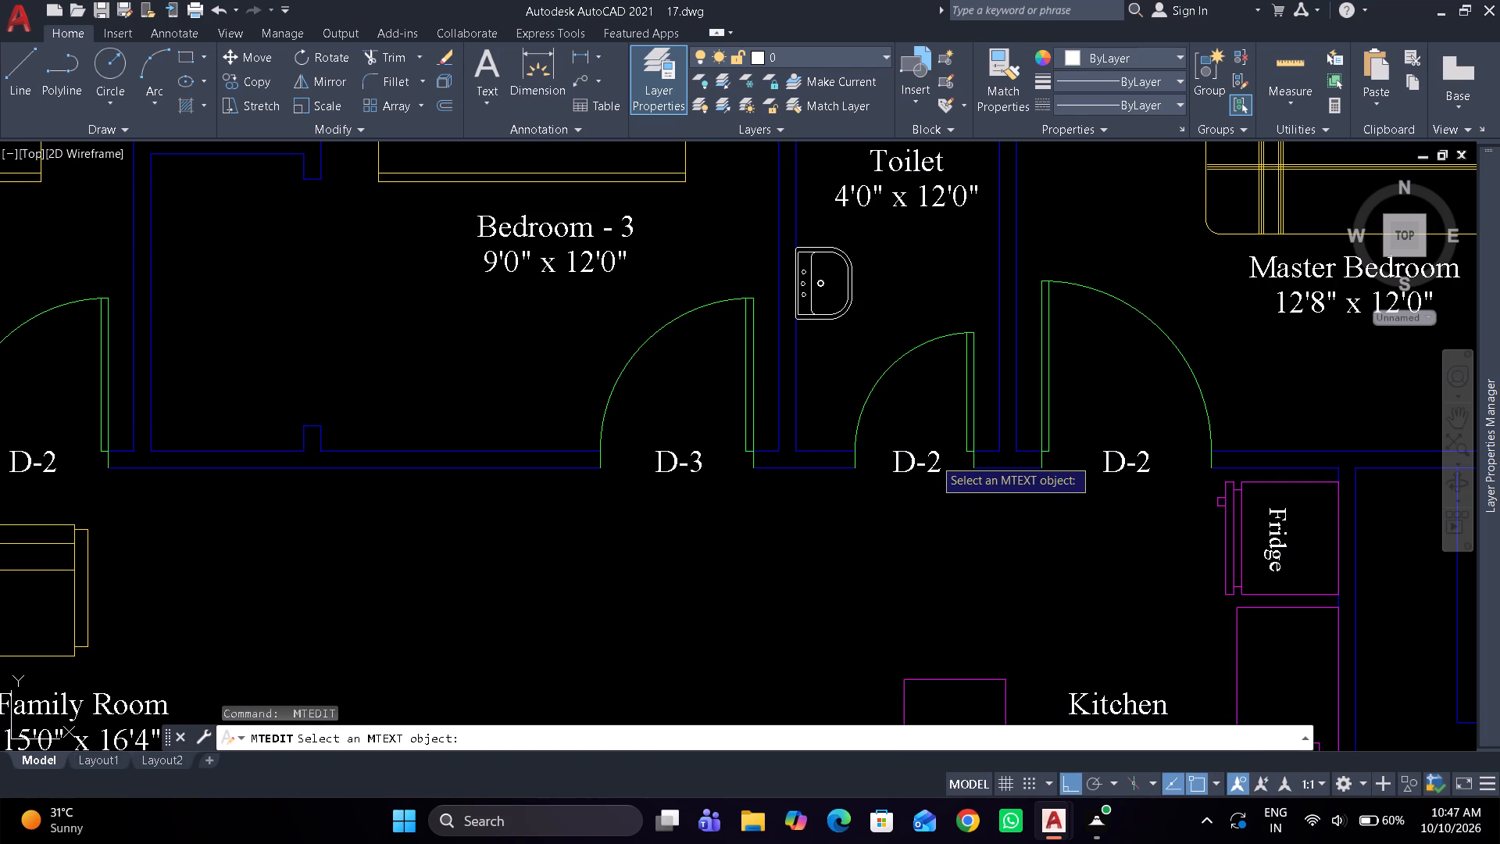
{"action": "left_click", "coordinate": [952, 482]}
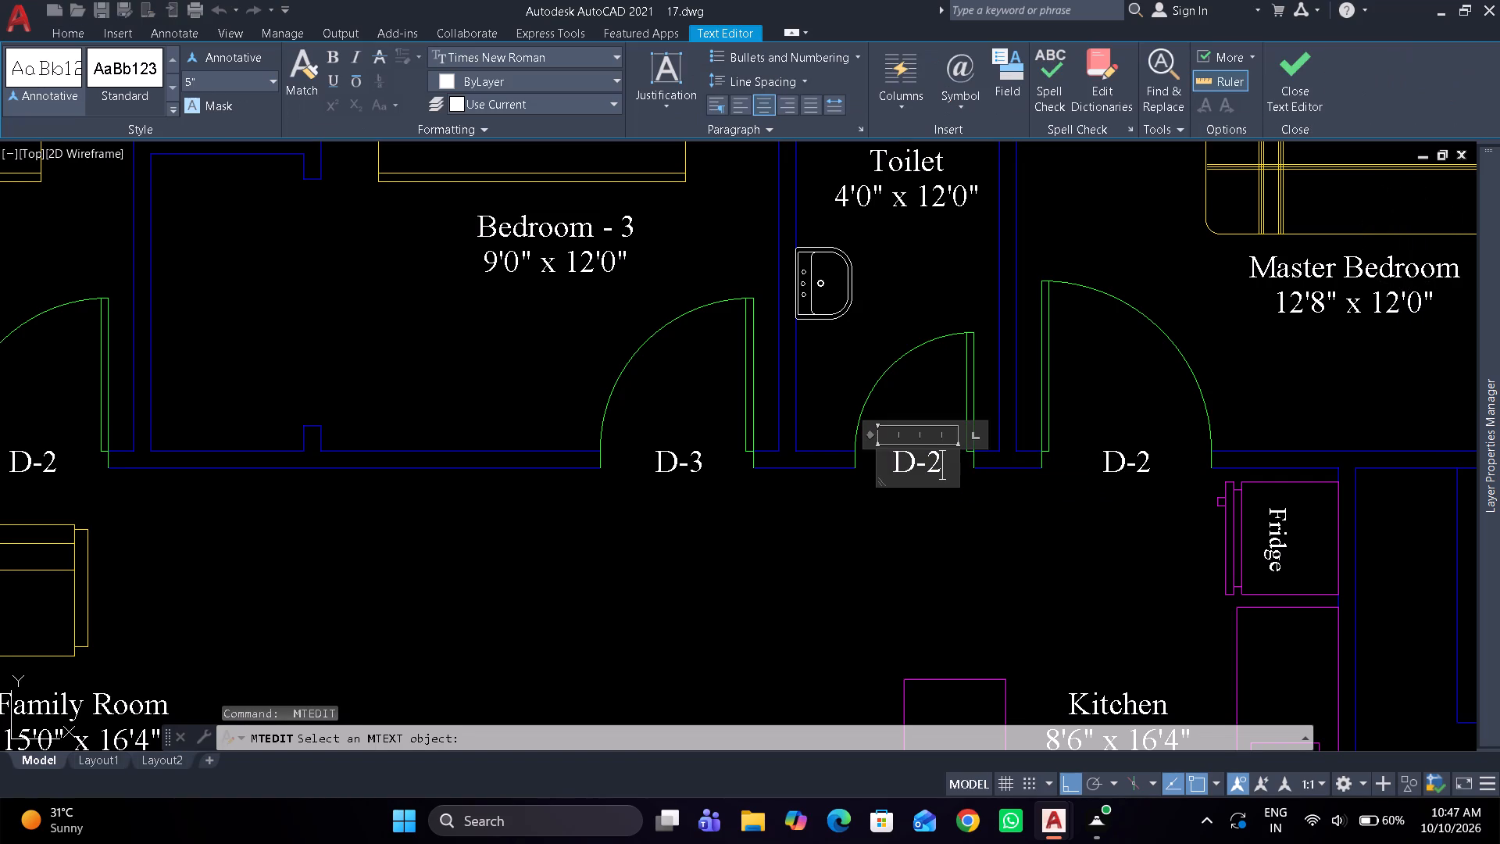
{"action": "key", "text": "BackSpace"}
{"action": "key", "text": "4"}
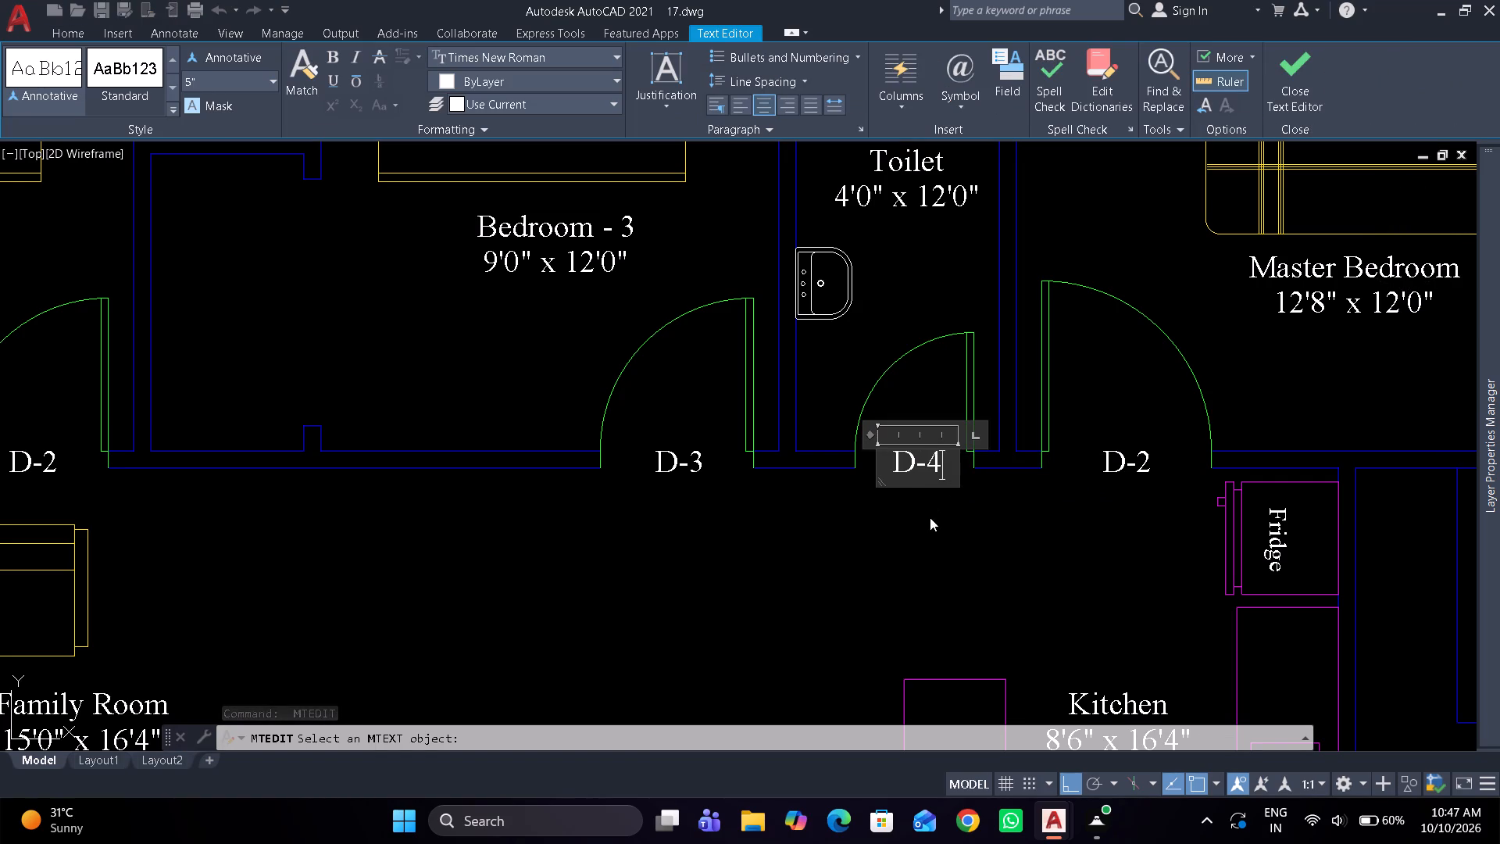
{"action": "left_click", "coordinate": [921, 535]}
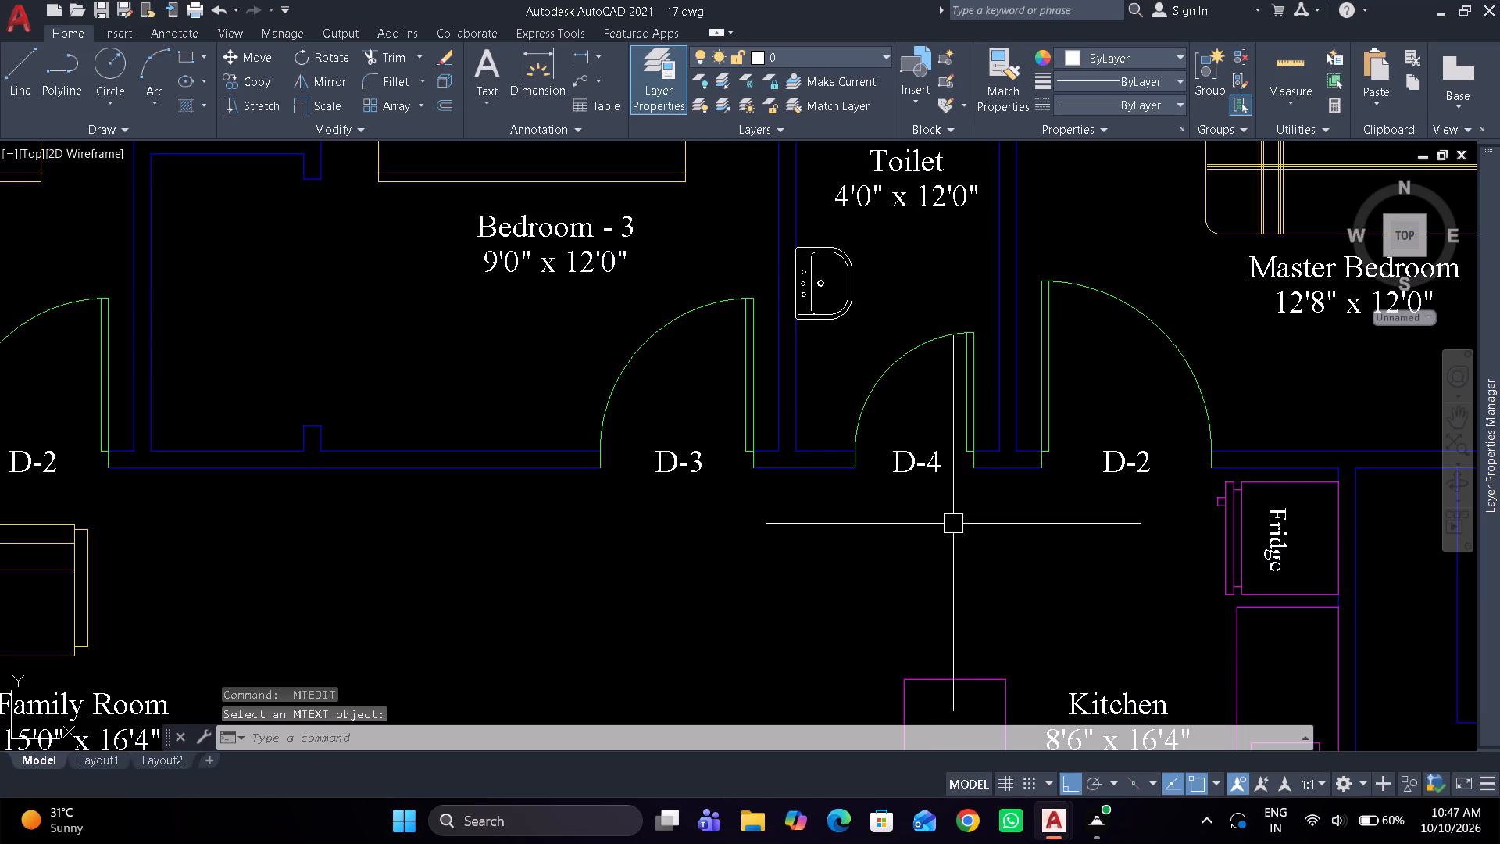
Change the door tag at the Master Bedroom door beside the Toilet to D-5.
{"action": "double_click", "coordinate": [1133, 463]}
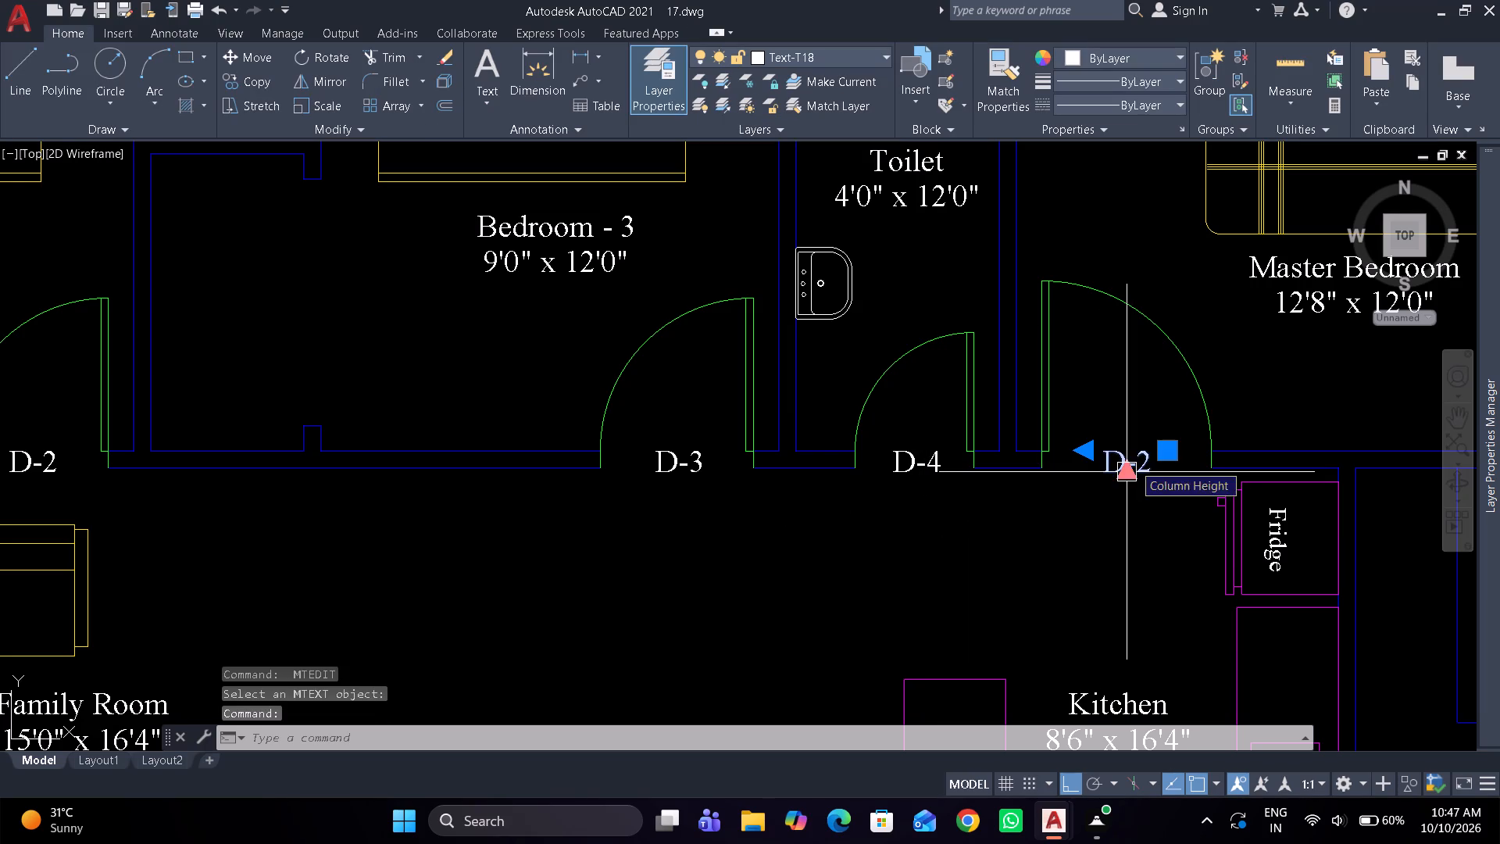
{"action": "double_click", "coordinate": [1145, 467]}
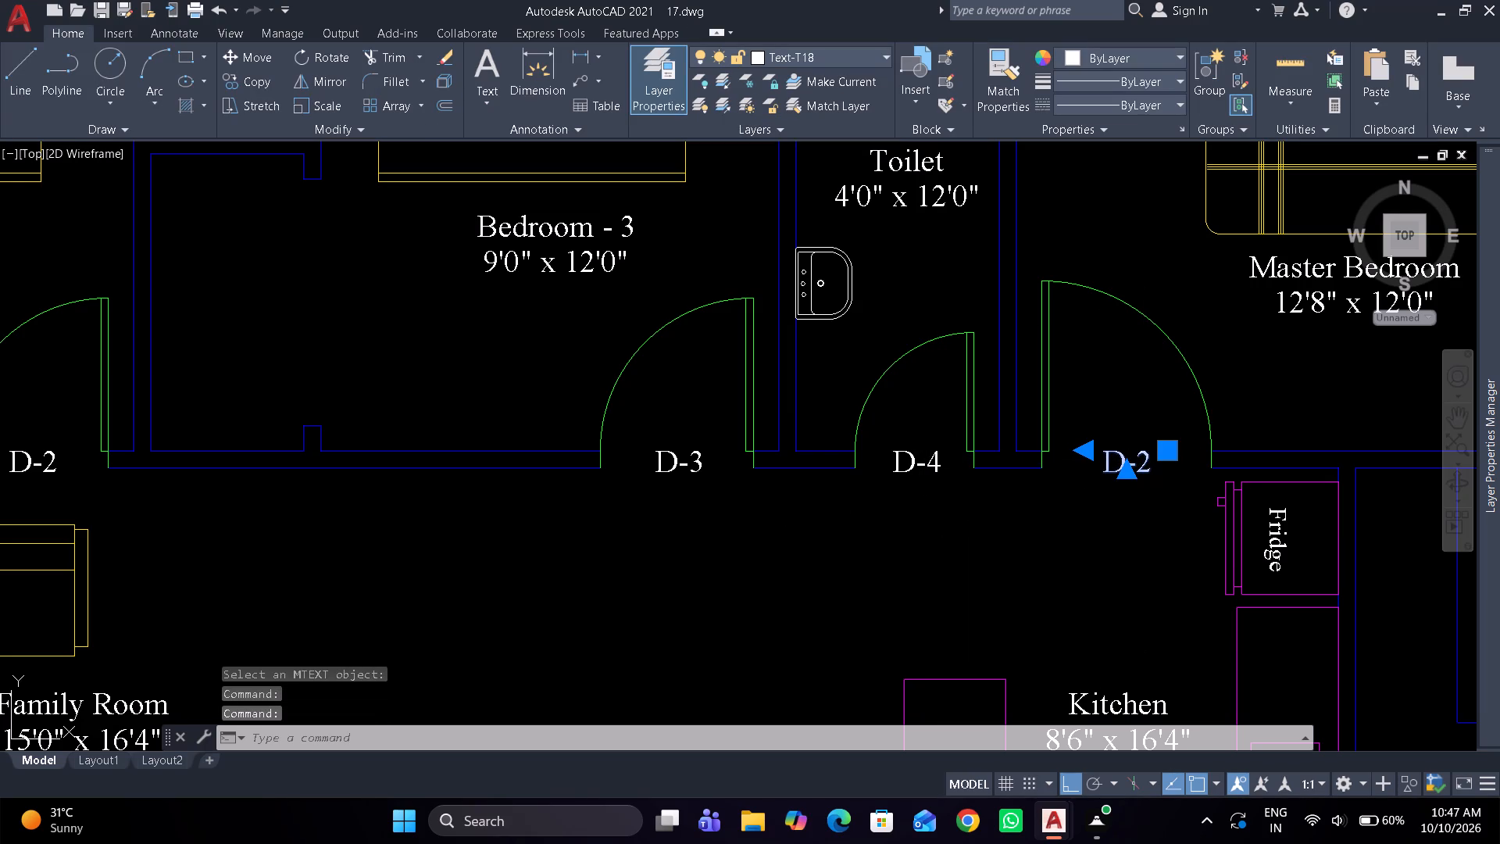
{"action": "left_click", "coordinate": [1156, 472]}
{"action": "key", "text": "BackSpace"}
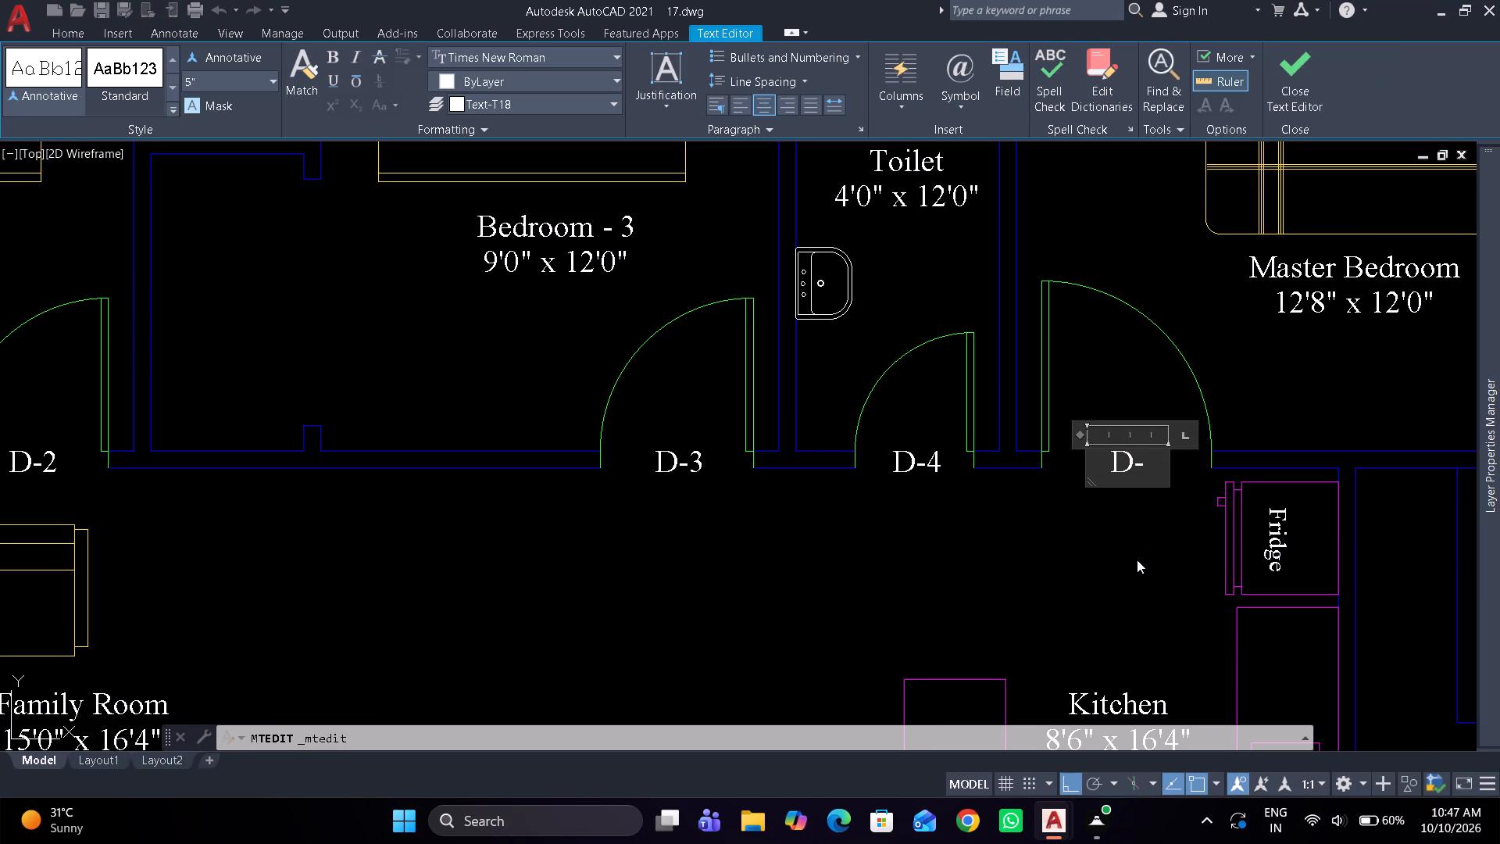
{"action": "key", "text": "5"}
{"action": "left_click", "coordinate": [1127, 556]}
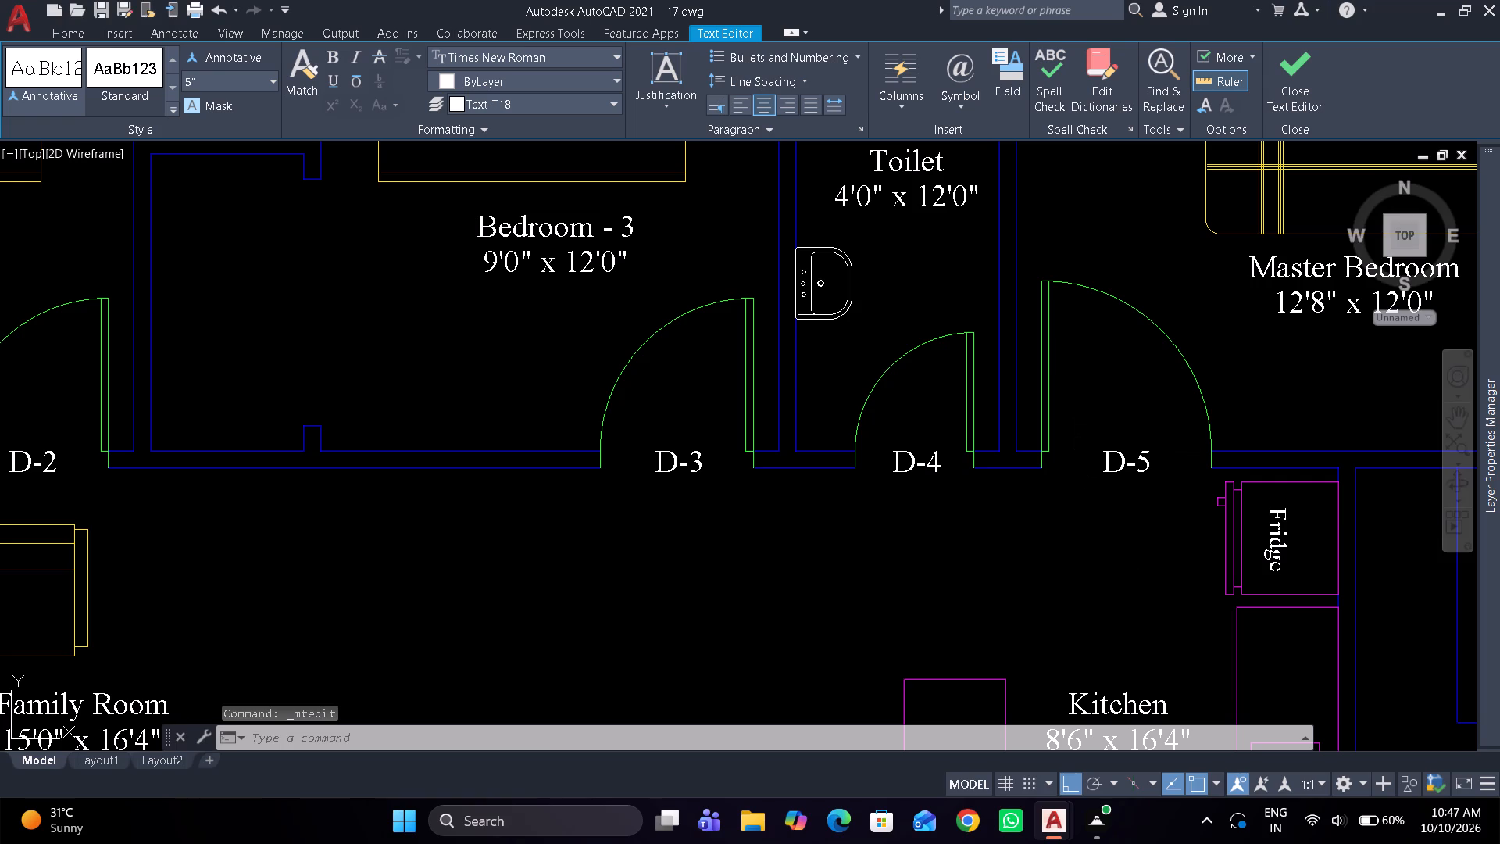
Change the door tag at the Closet door to D-6.
{"action": "middle_click_drag", "start_coordinate": [1108, 545], "coordinate": [689, 559]}
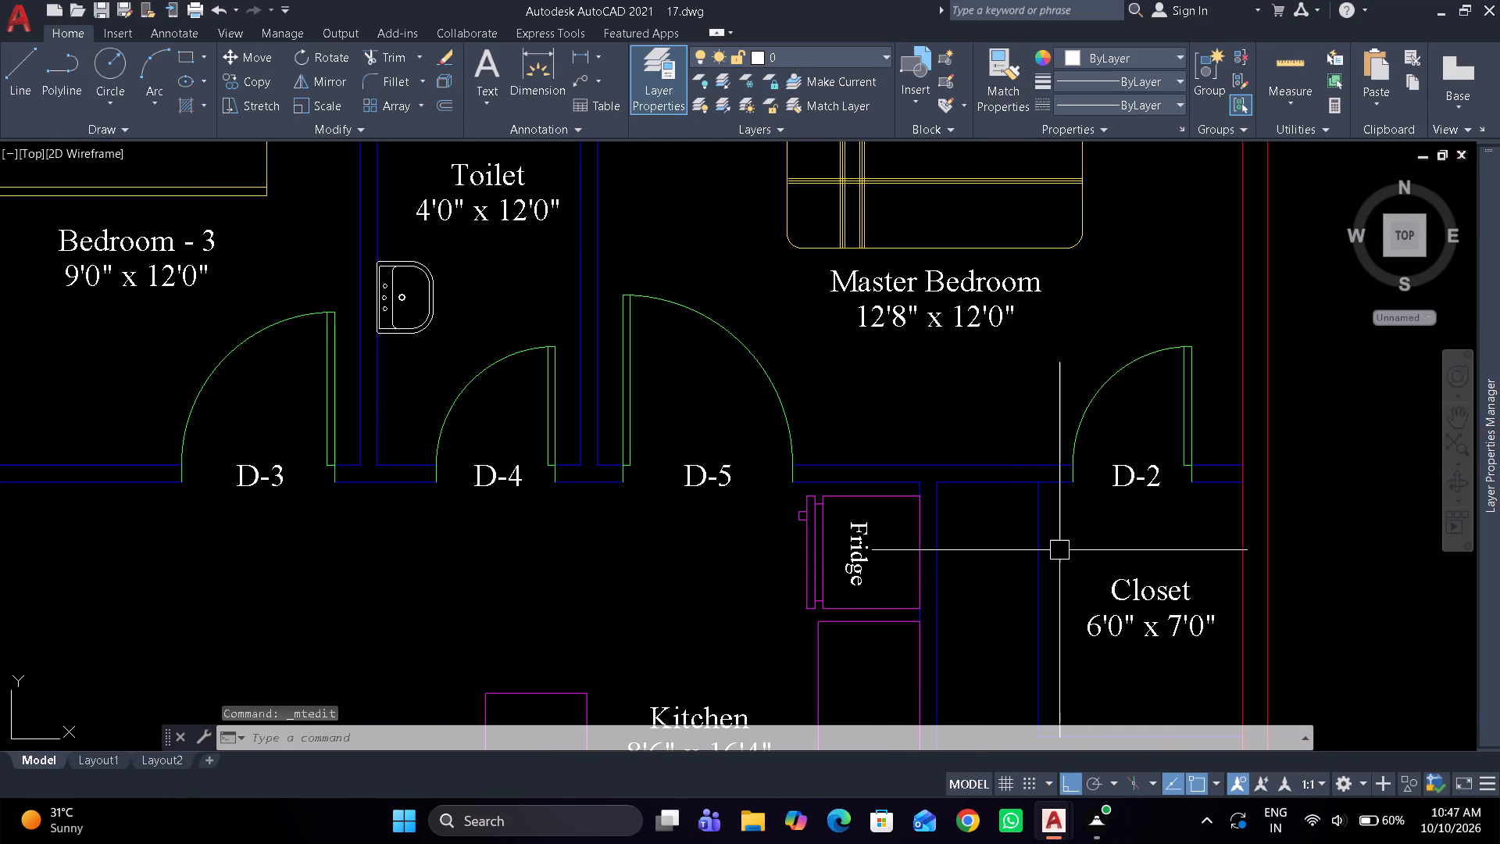
{"action": "double_click", "coordinate": [1155, 473]}
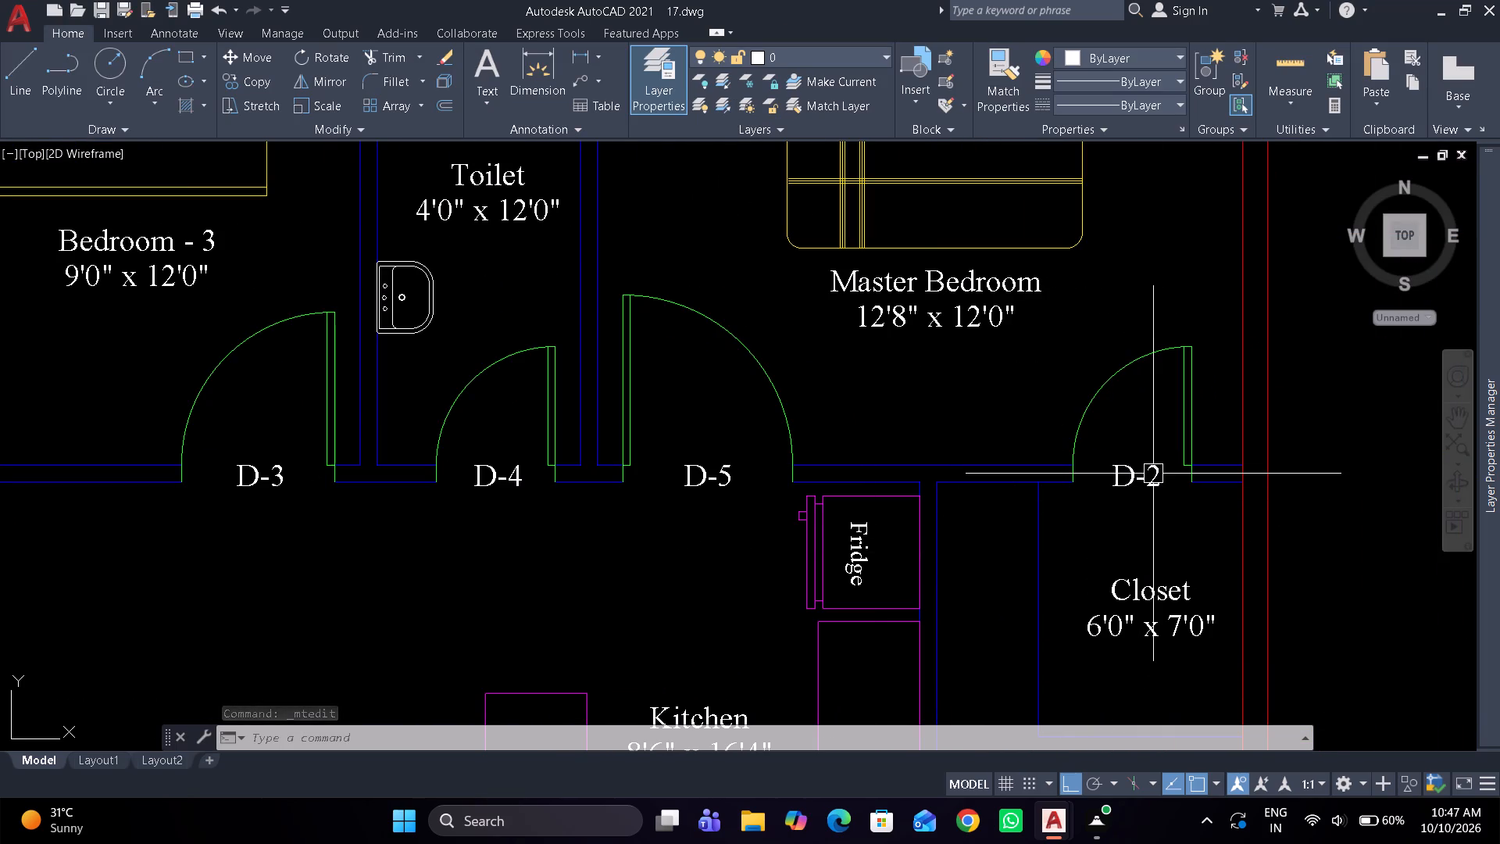
{"action": "double_click", "coordinate": [1162, 484]}
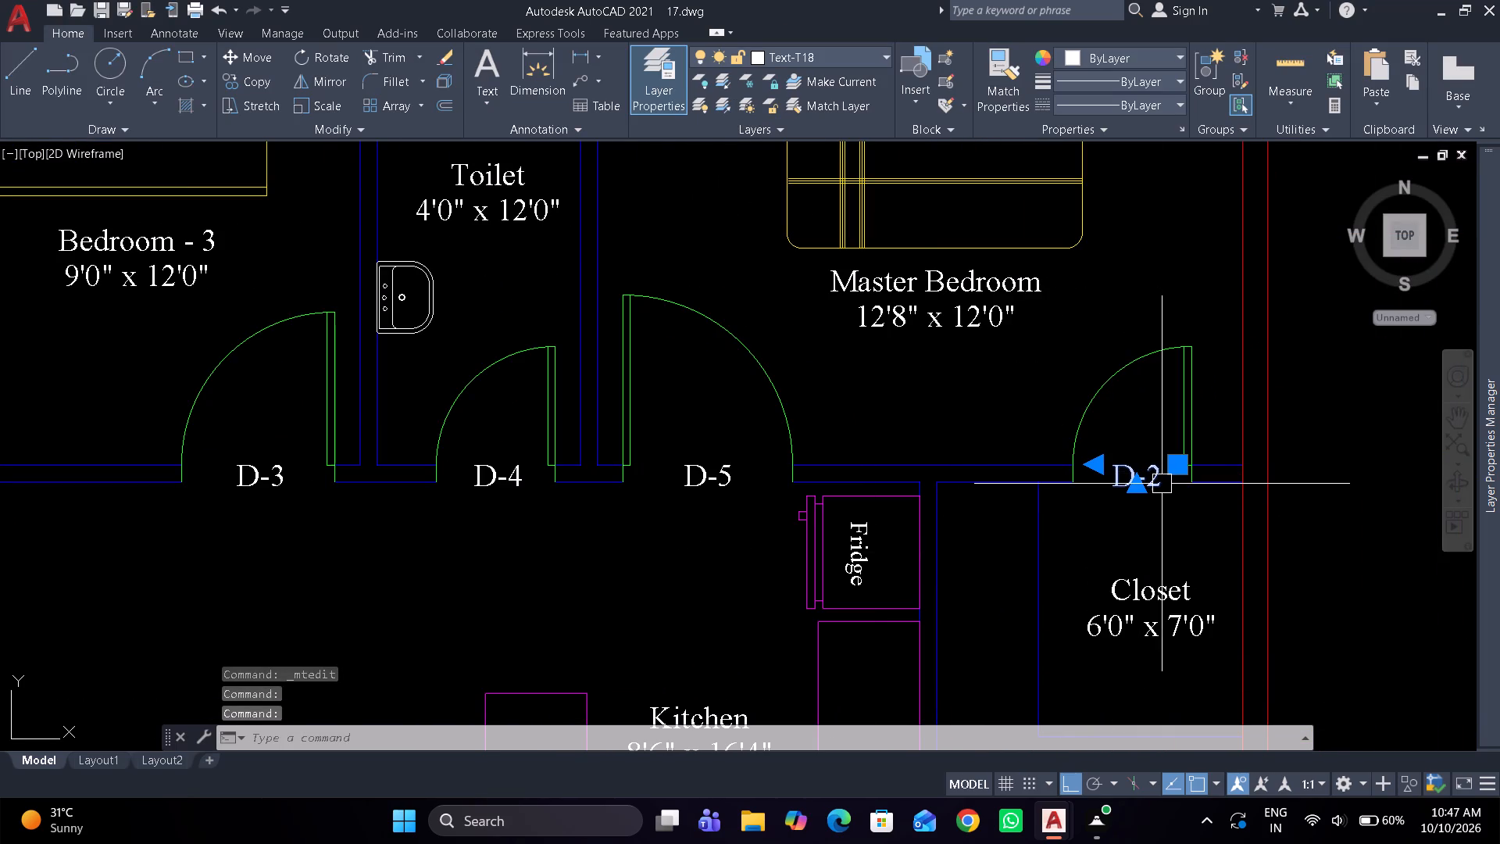
{"action": "left_click", "coordinate": [1170, 485]}
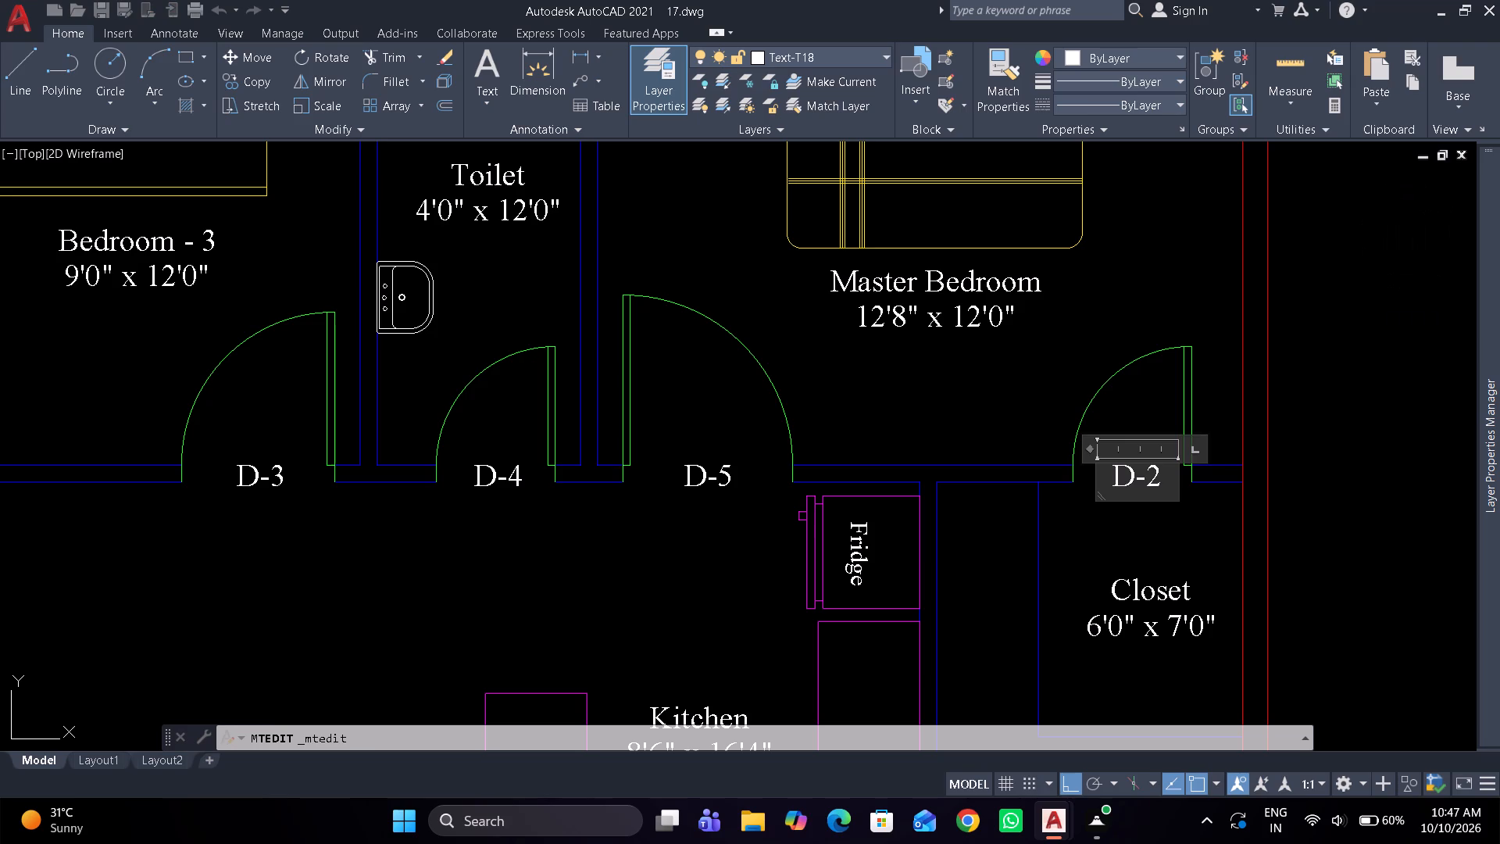
{"action": "key", "text": "BackSpace"}
{"action": "key", "text": "6"}
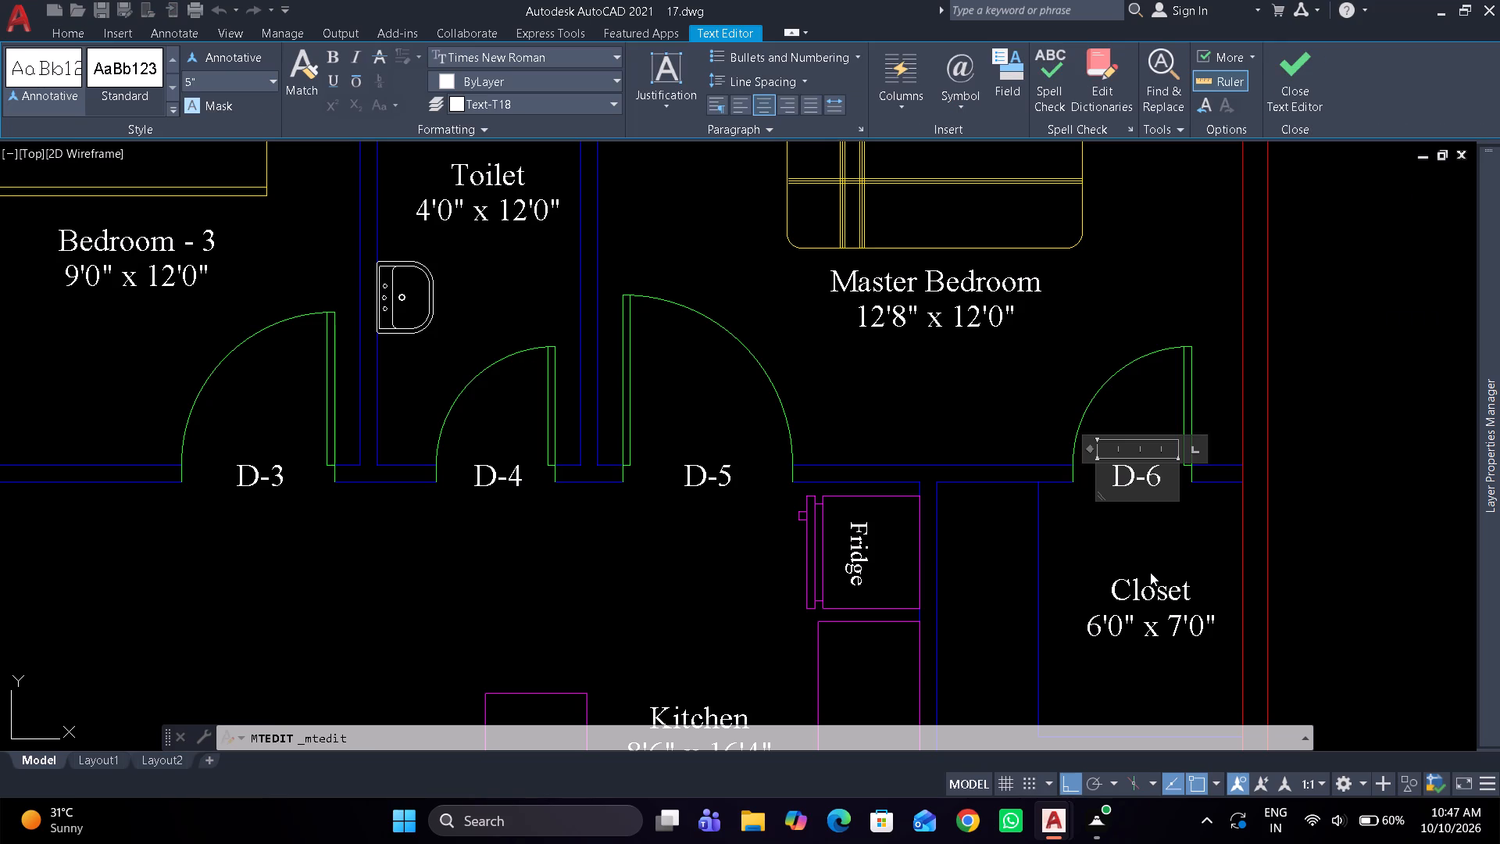
{"action": "left_click", "coordinate": [1134, 537]}
{"action": "scroll", "coordinate": [1112, 505], "scroll_direction": "down", "scroll_amount": 2}
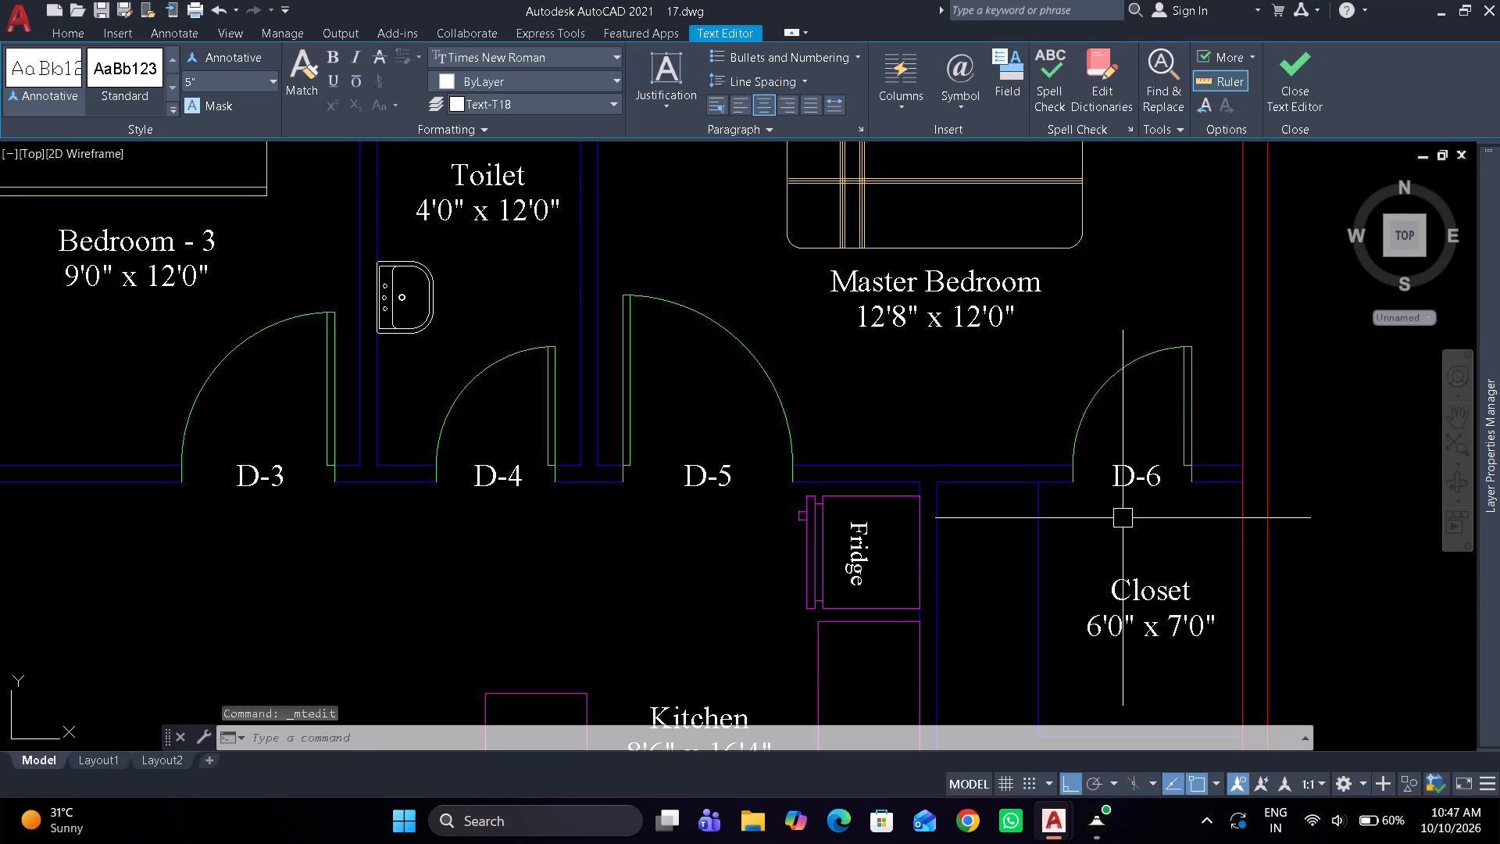
{"action": "middle_click_drag", "start_coordinate": [1087, 475], "coordinate": [984, 324]}
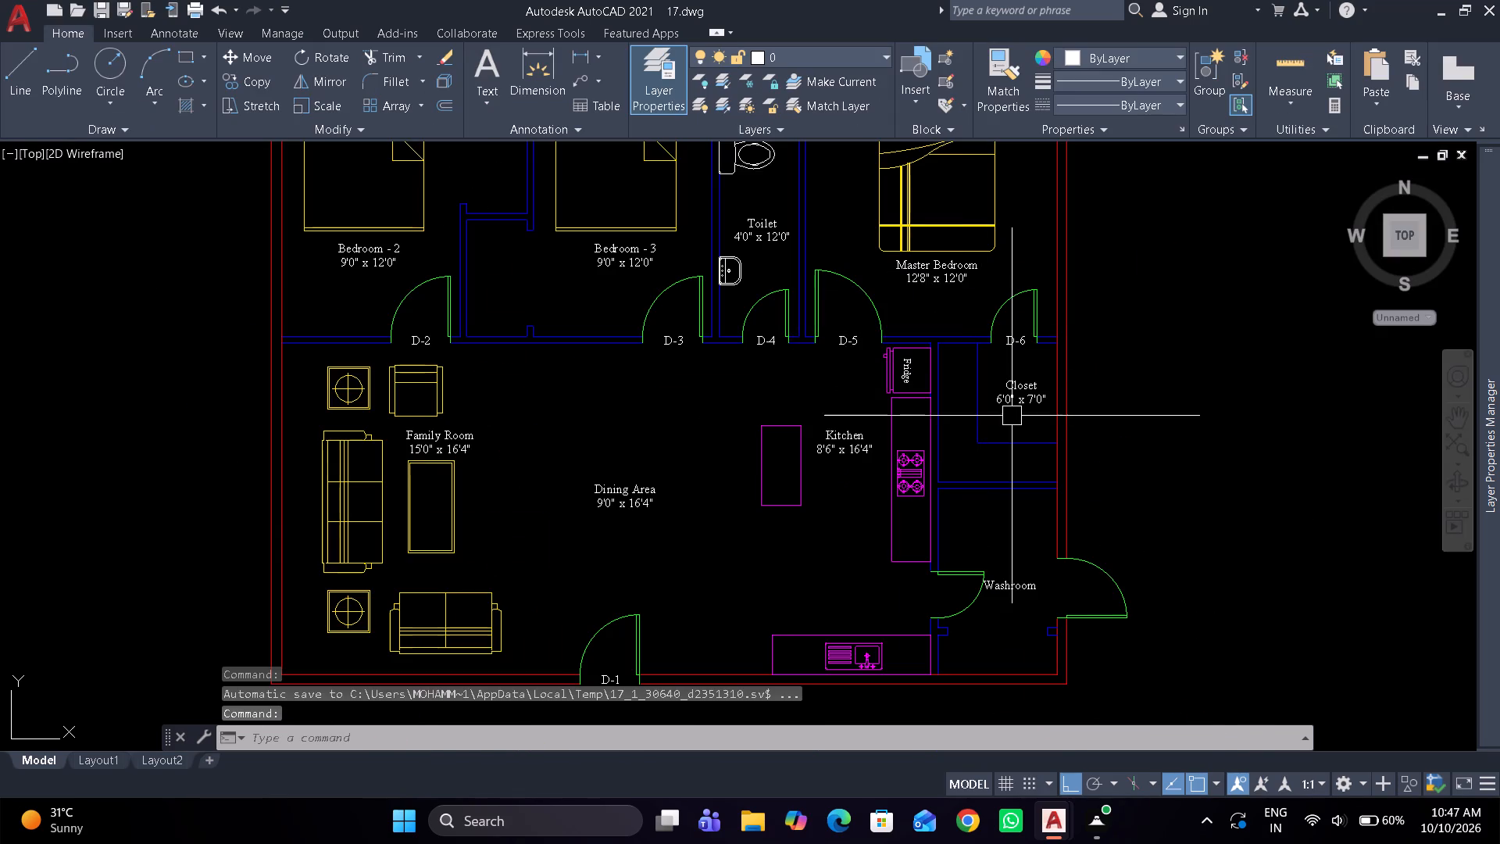
Copy the D-6 door tag to the Washroom's interior door and to its exterior door.
{"action": "left_click", "coordinate": [1016, 345]}
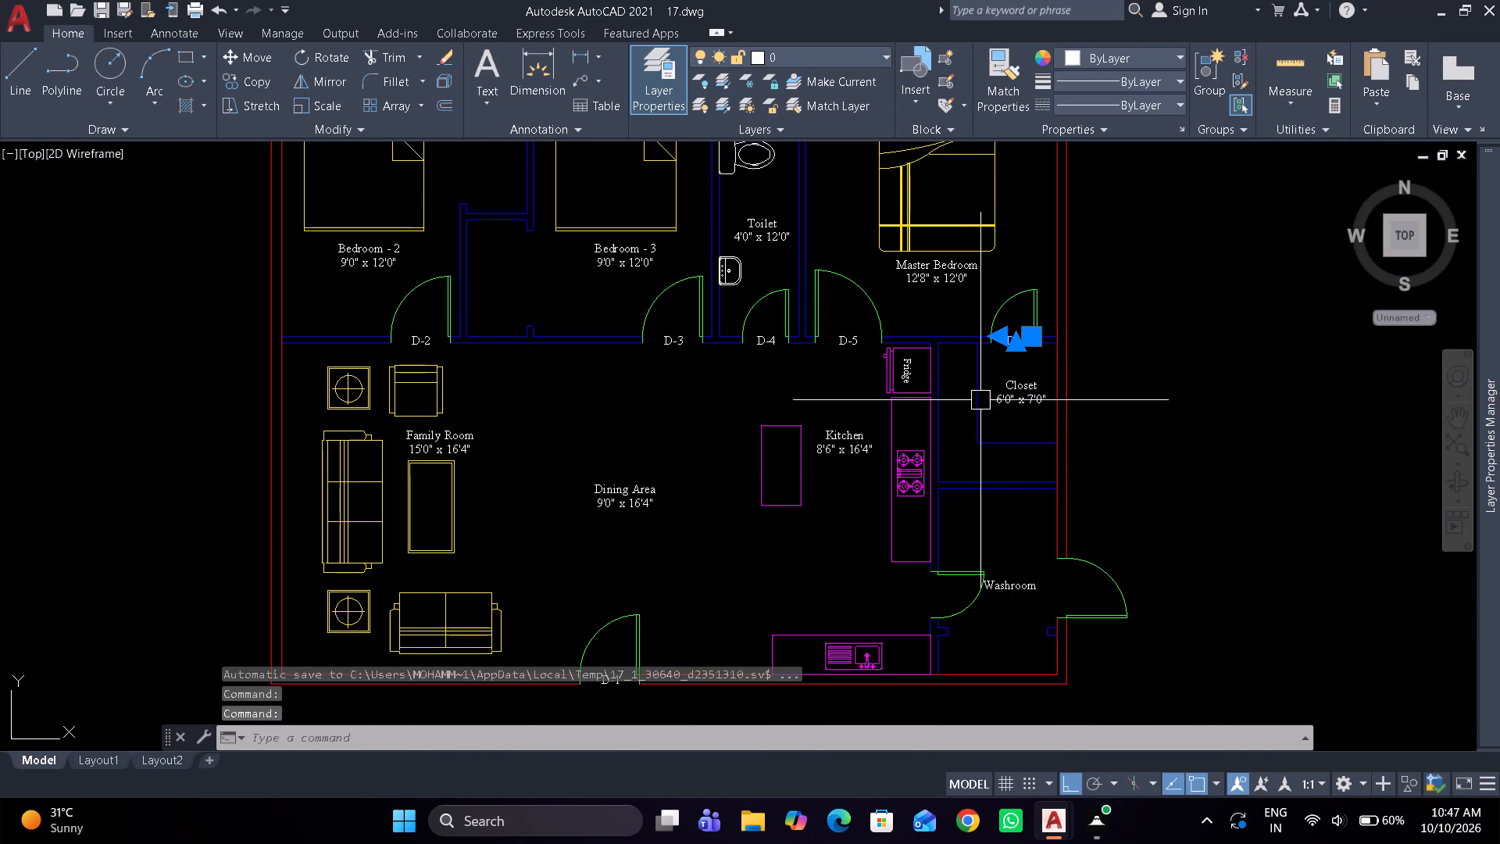
{"action": "type", "text": "co"}
{"action": "key", "text": "space"}
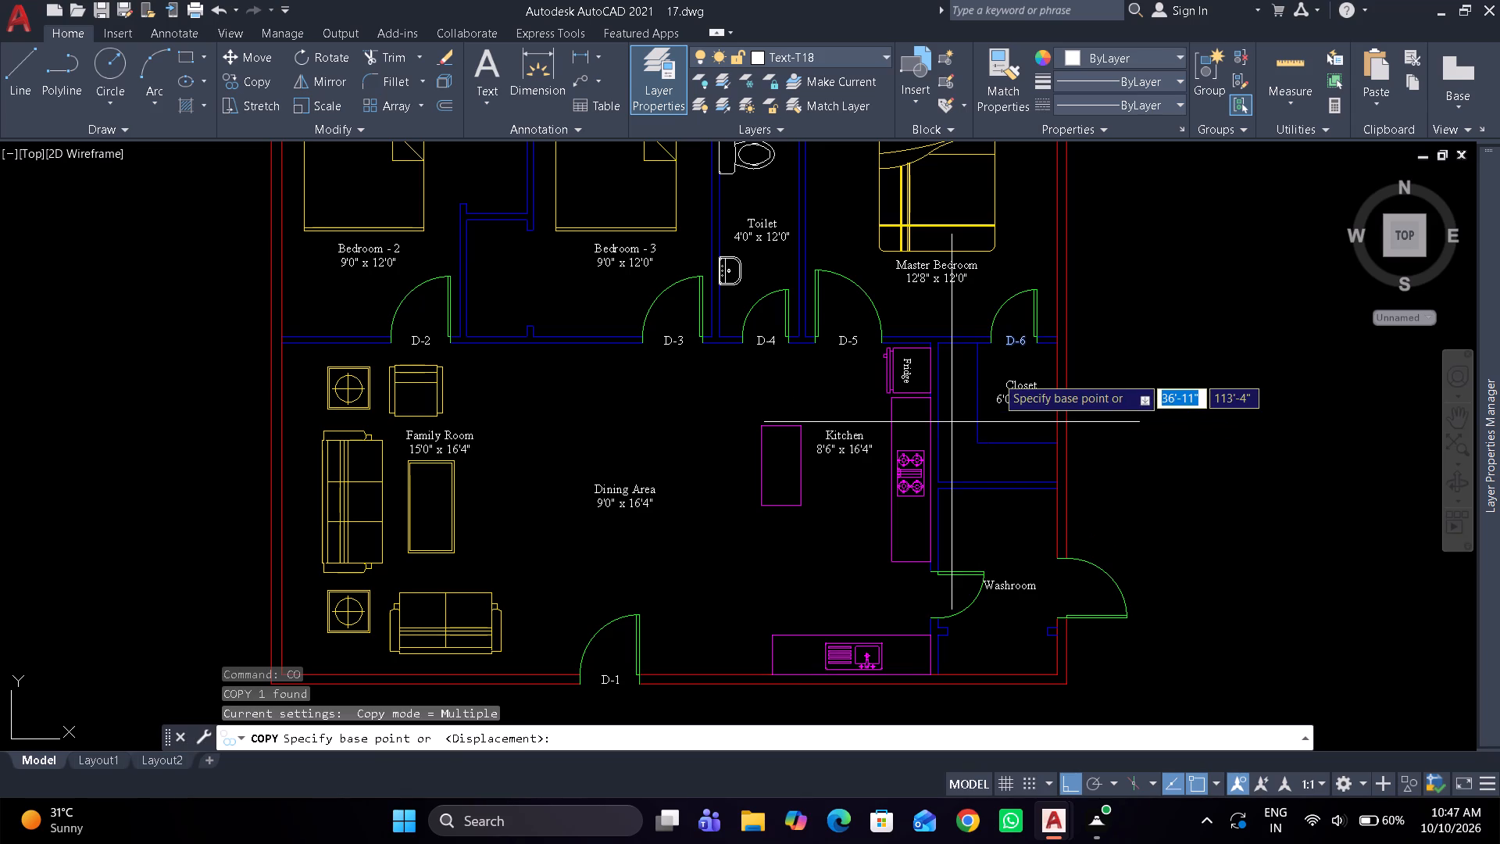
{"action": "scroll", "coordinate": [998, 375], "scroll_direction": "up", "scroll_amount": 1}
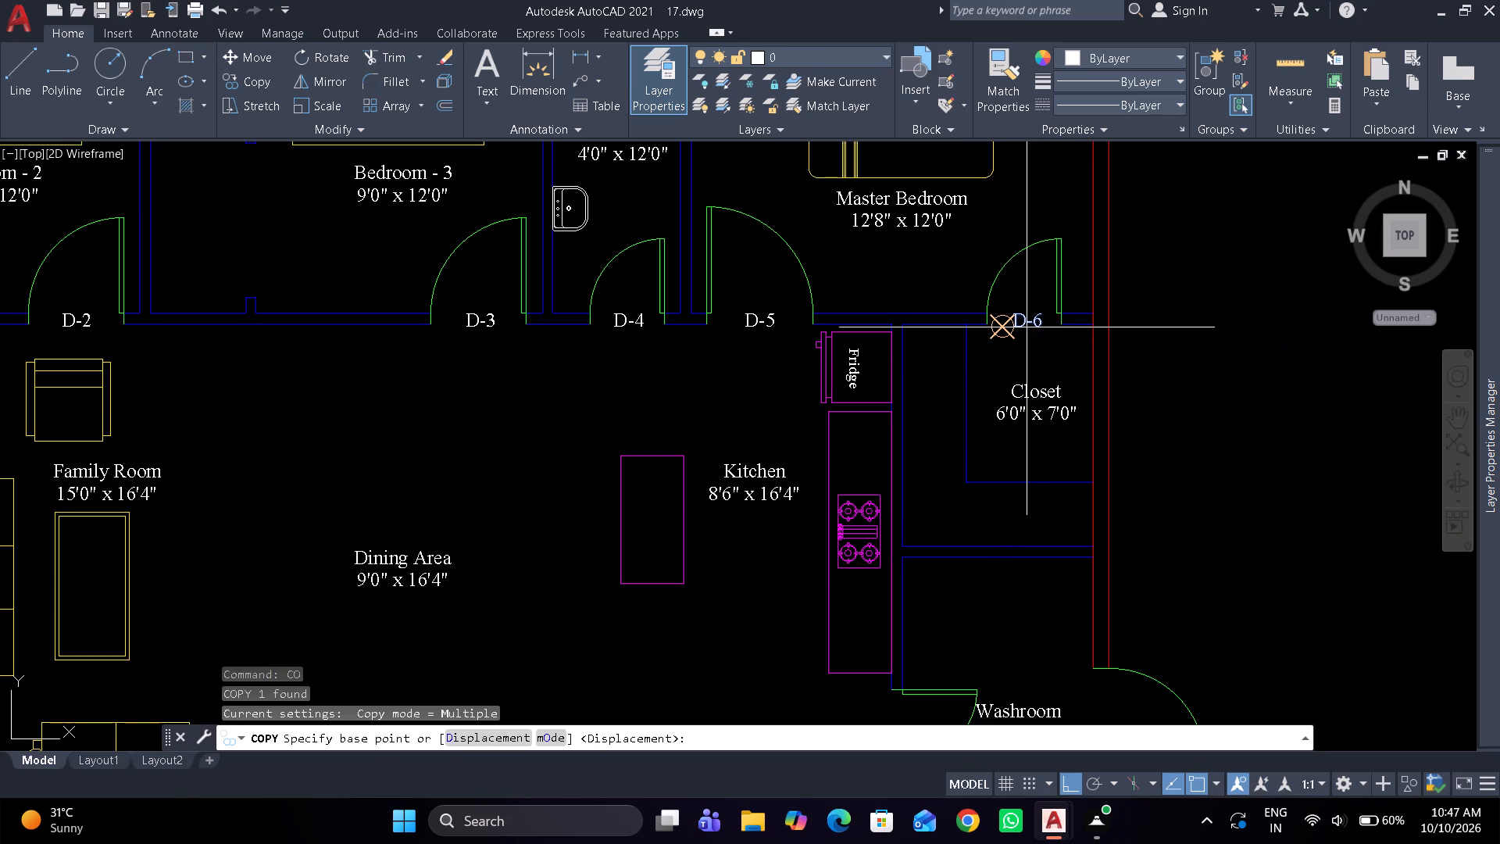
{"action": "left_click", "coordinate": [1027, 327]}
{"action": "key", "text": "F8"}
{"action": "middle_click_drag", "start_coordinate": [841, 507], "coordinate": [813, 250]}
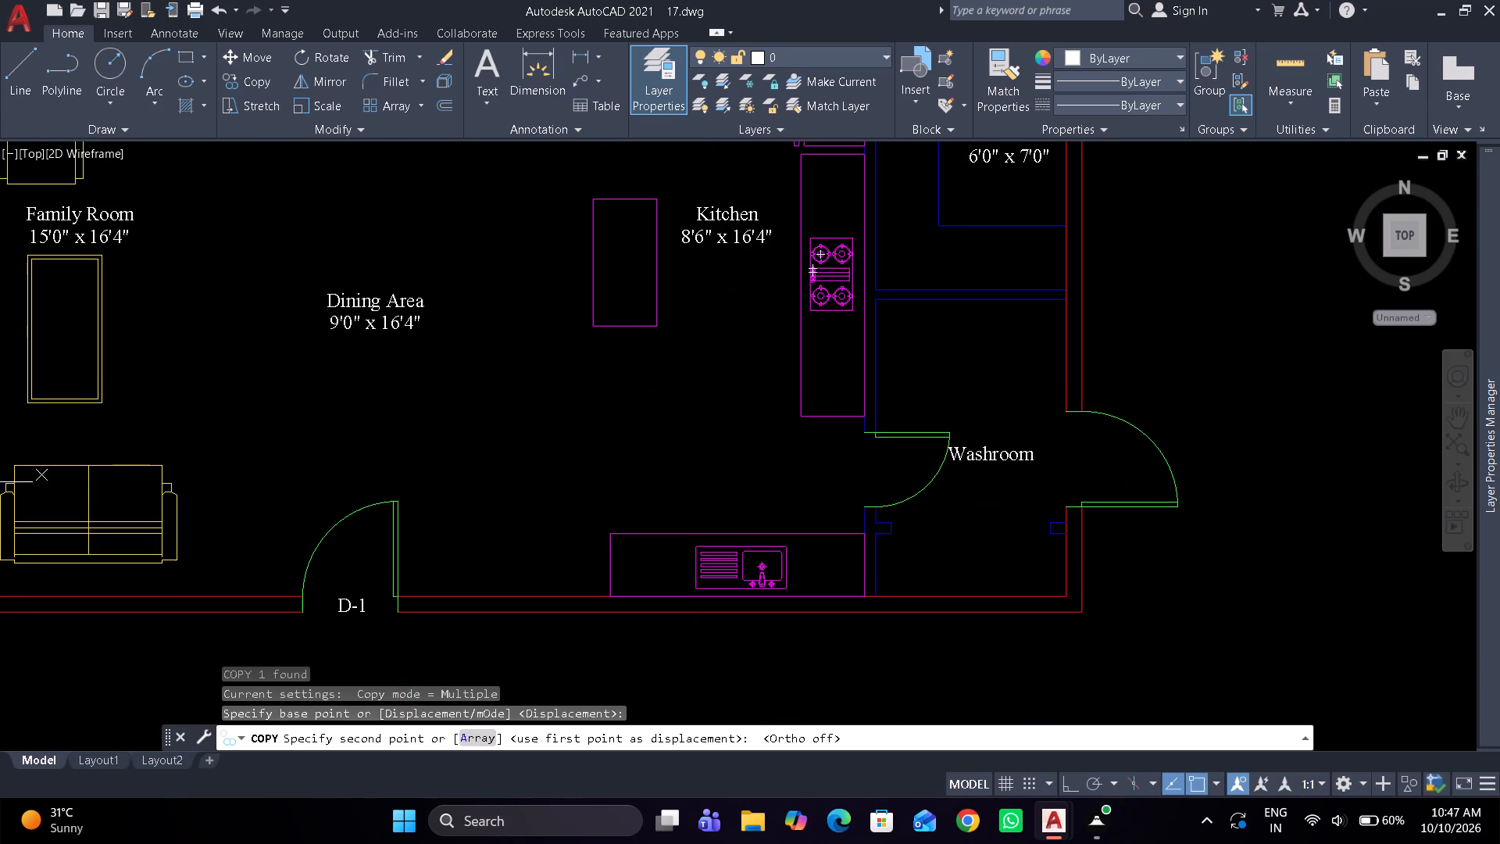
{"action": "scroll", "coordinate": [857, 466], "scroll_direction": "up", "scroll_amount": 2}
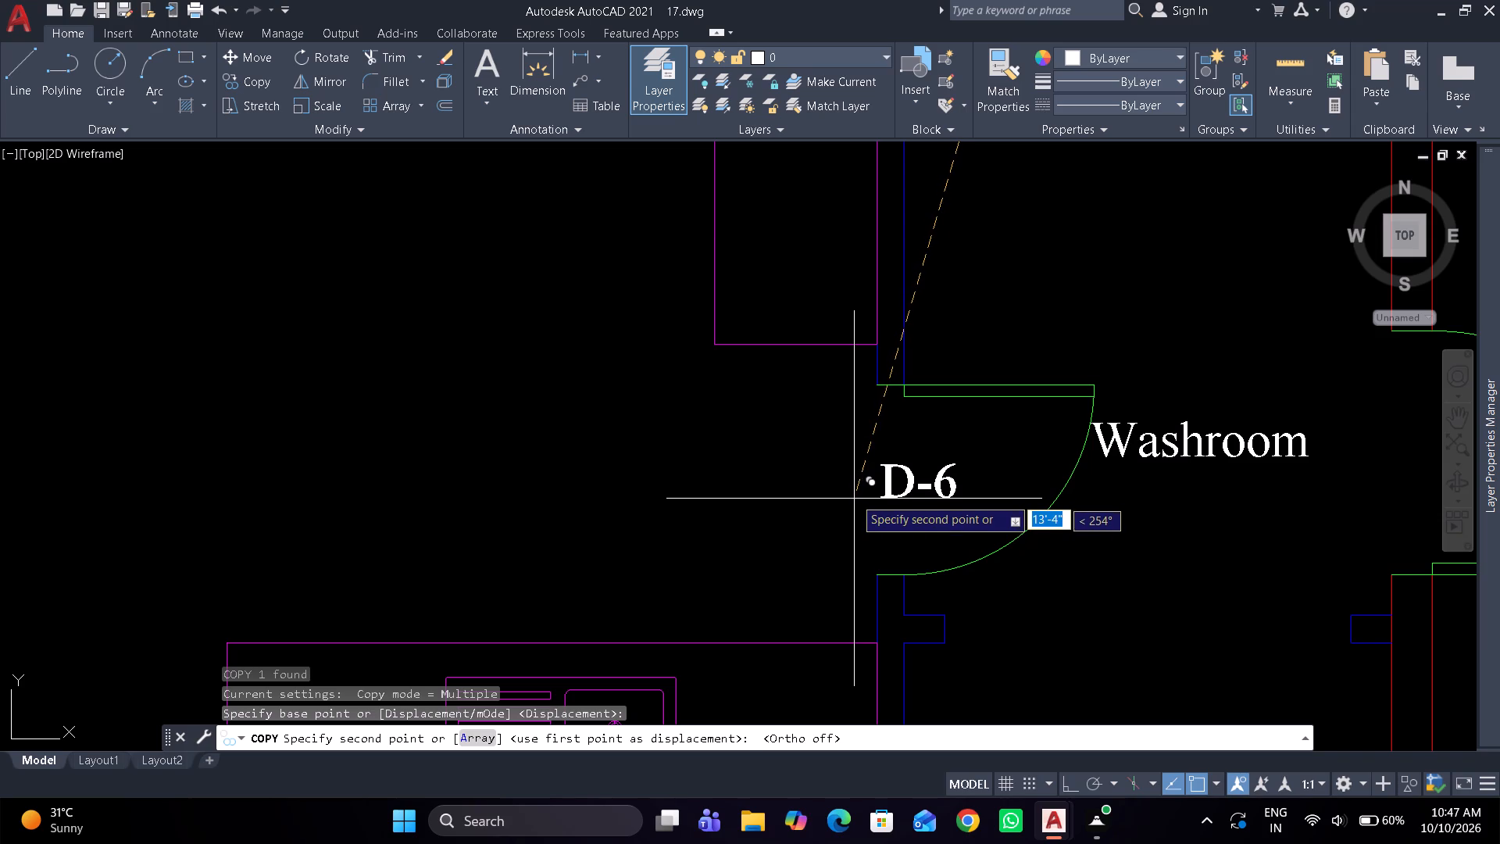
{"action": "left_click", "coordinate": [854, 497]}
{"action": "middle_click_drag", "start_coordinate": [907, 492], "coordinate": [477, 431]}
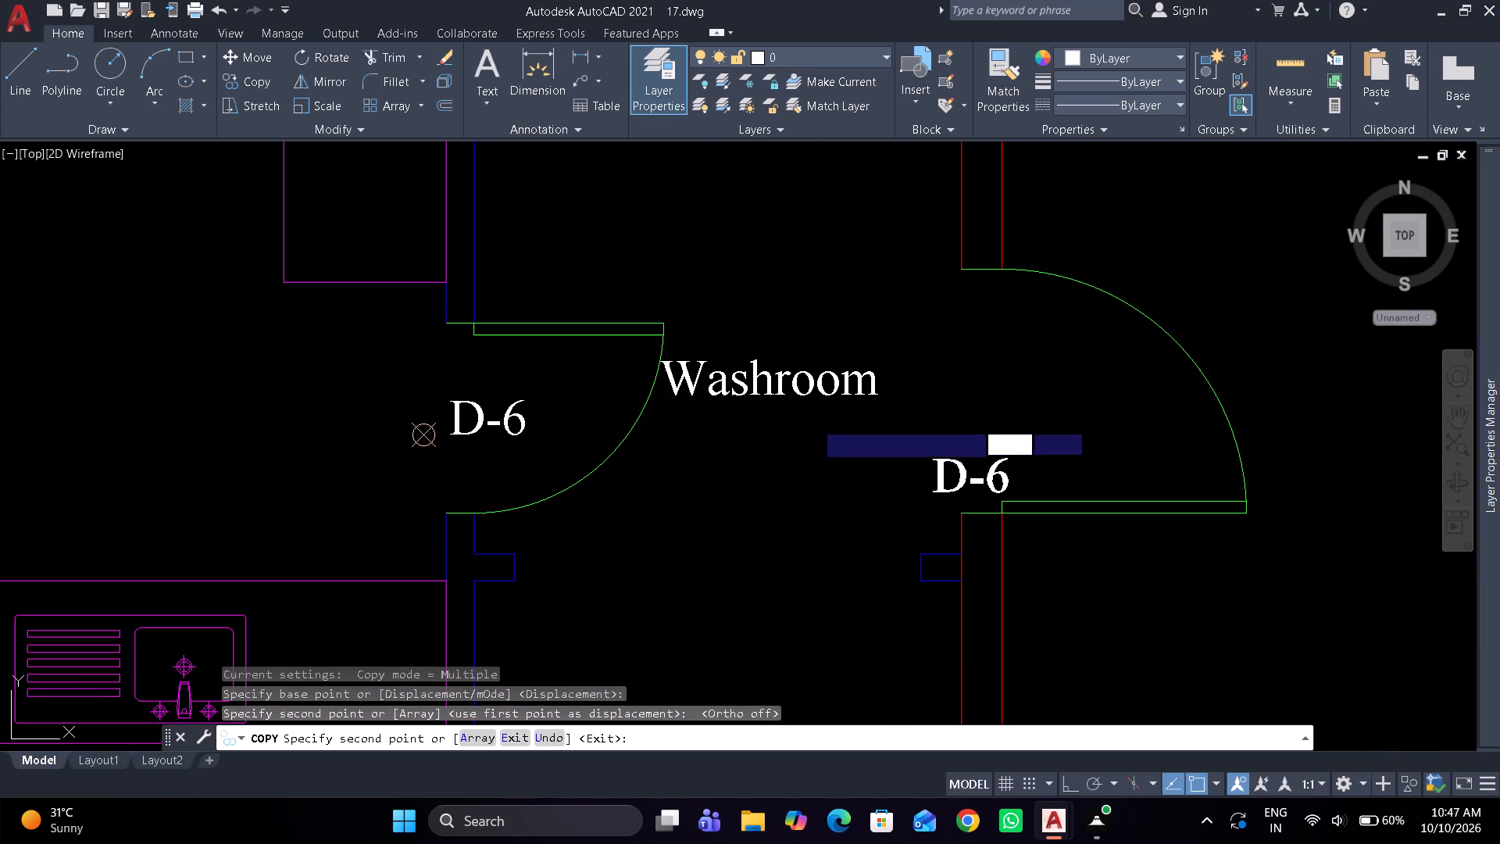
{"action": "left_click", "coordinate": [941, 400]}
{"action": "key", "text": "space"}
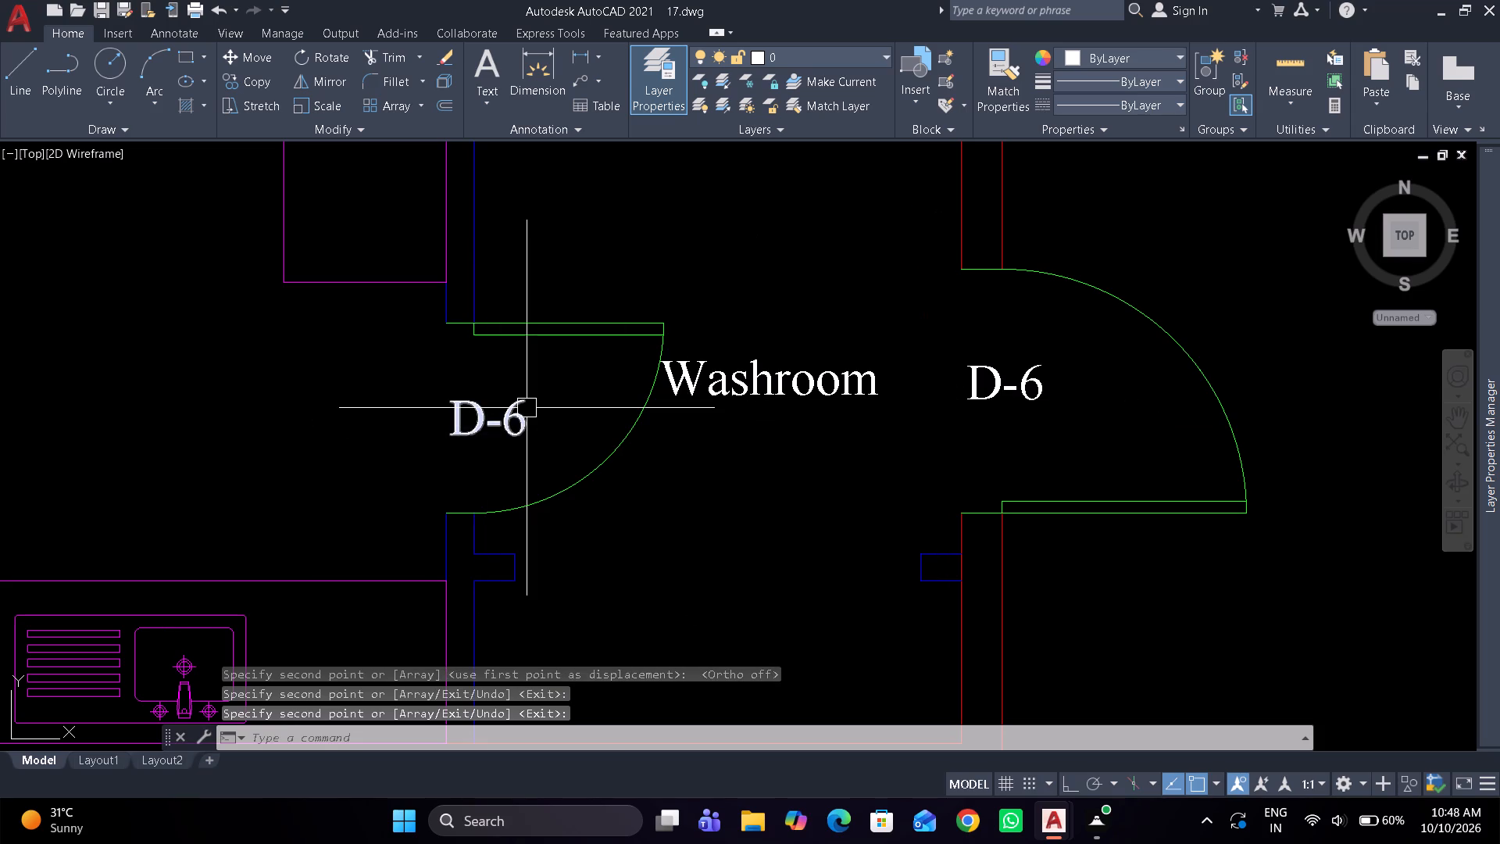
Change the door tag at the Washroom's interior door beside the Kitchen to D-7.
{"action": "scroll", "coordinate": [527, 408], "scroll_direction": "down", "scroll_amount": 3}
{"action": "scroll", "coordinate": [527, 408], "scroll_direction": "up", "scroll_amount": 1}
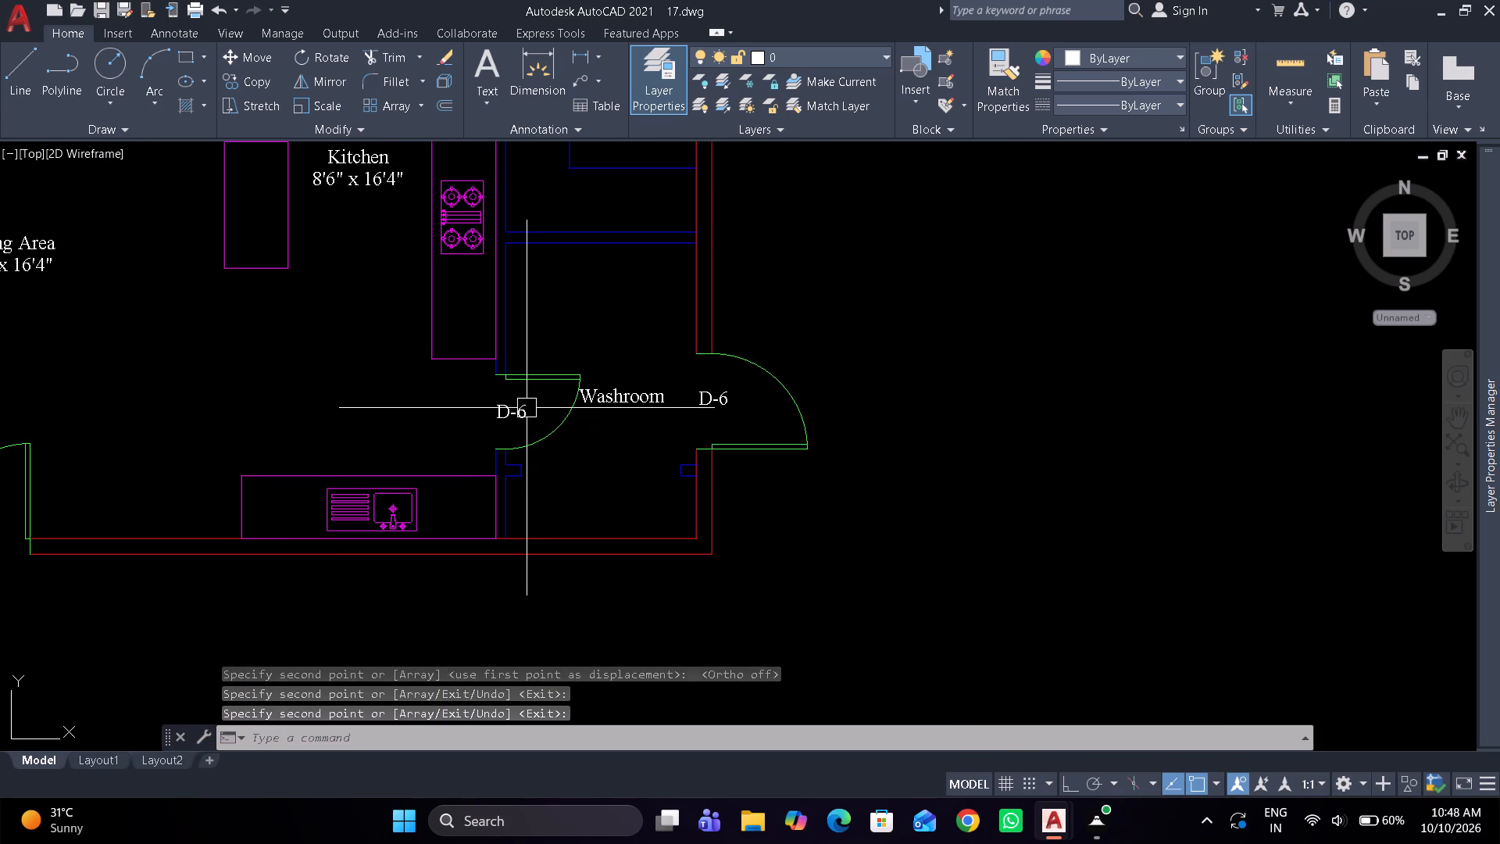
{"action": "scroll", "coordinate": [527, 408], "scroll_direction": "up", "scroll_amount": 1}
{"action": "double_click", "coordinate": [527, 417]}
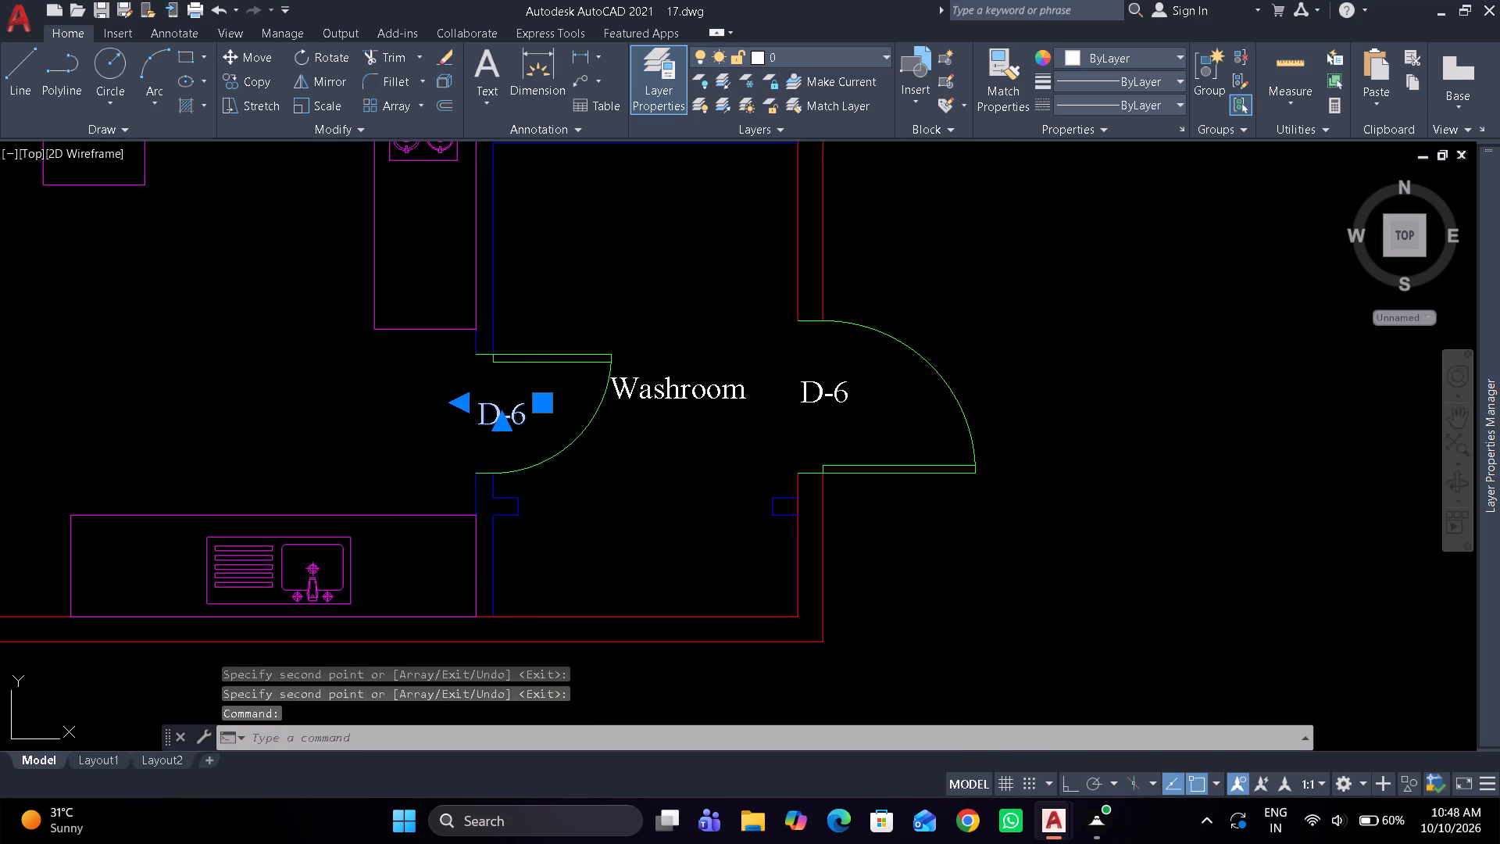
{"action": "left_click", "coordinate": [527, 420]}
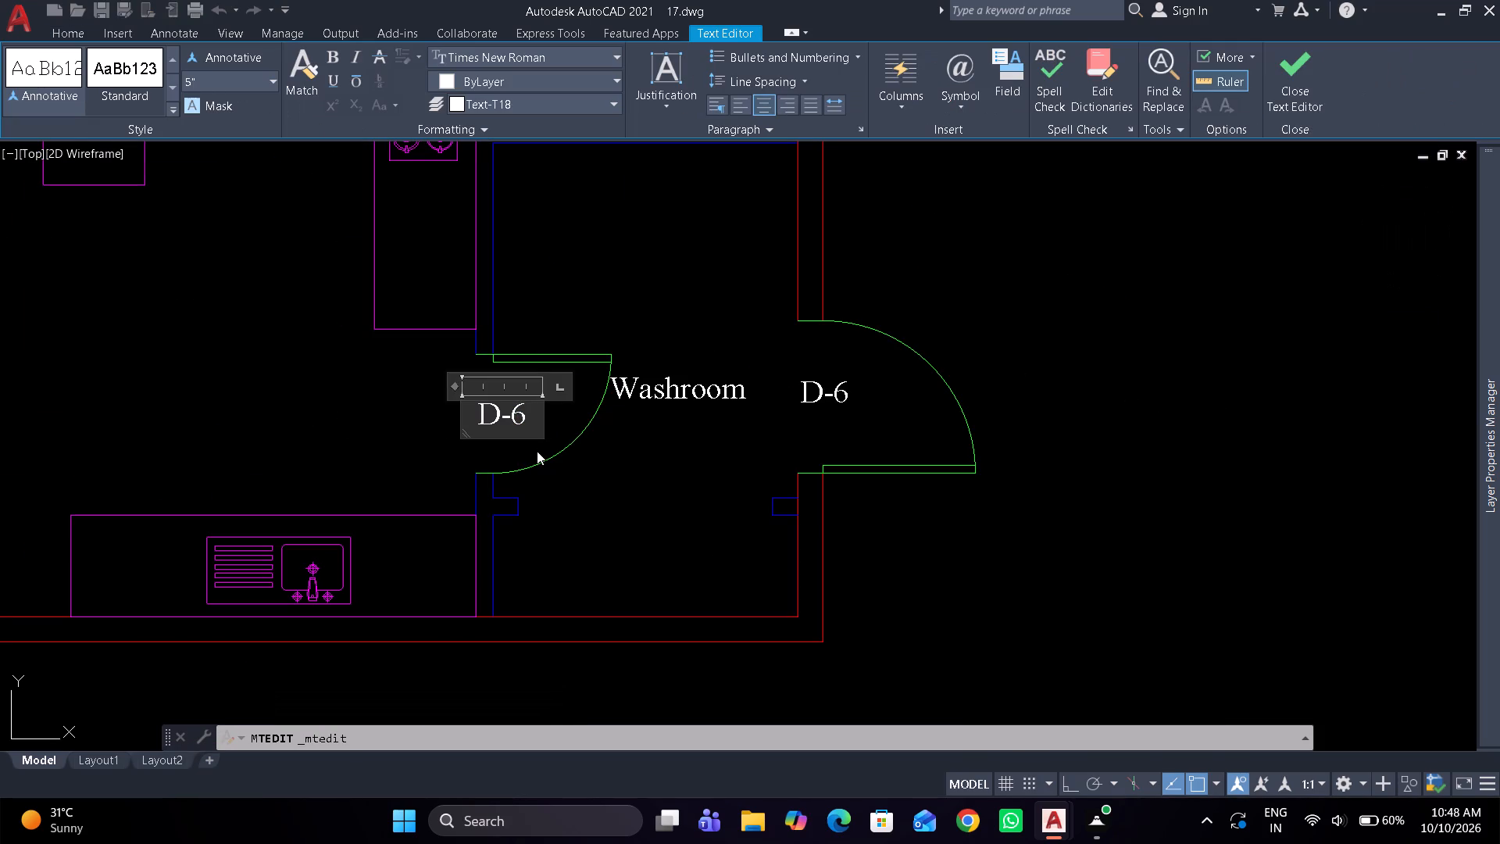
{"action": "key", "text": "BackSpace"}
{"action": "key", "text": "7"}
{"action": "left_click", "coordinate": [585, 517]}
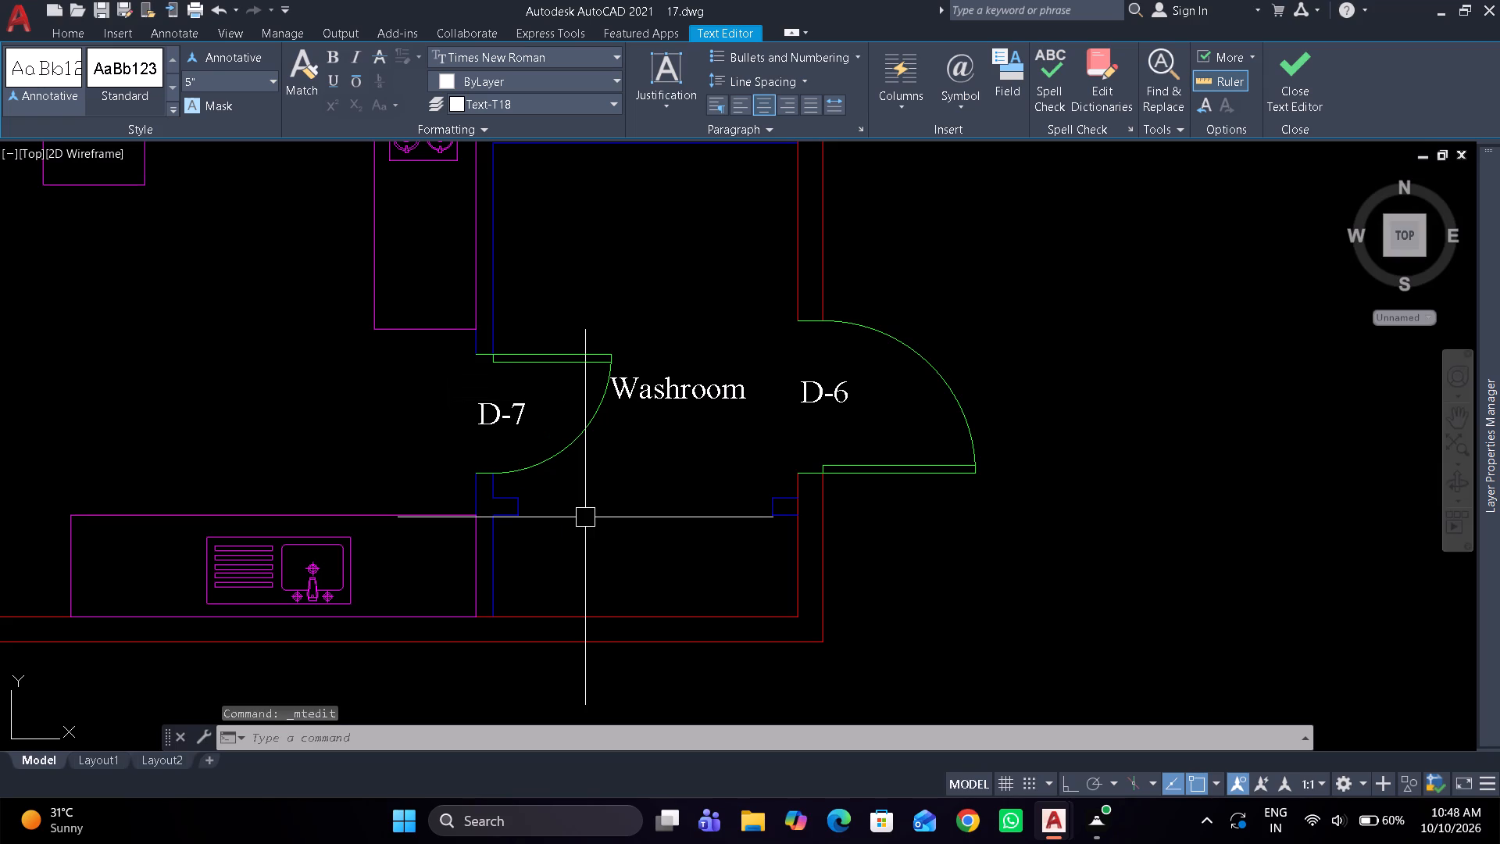
Change the door tag at the Washroom's exterior door to D-8.
{"action": "double_click", "coordinate": [844, 404]}
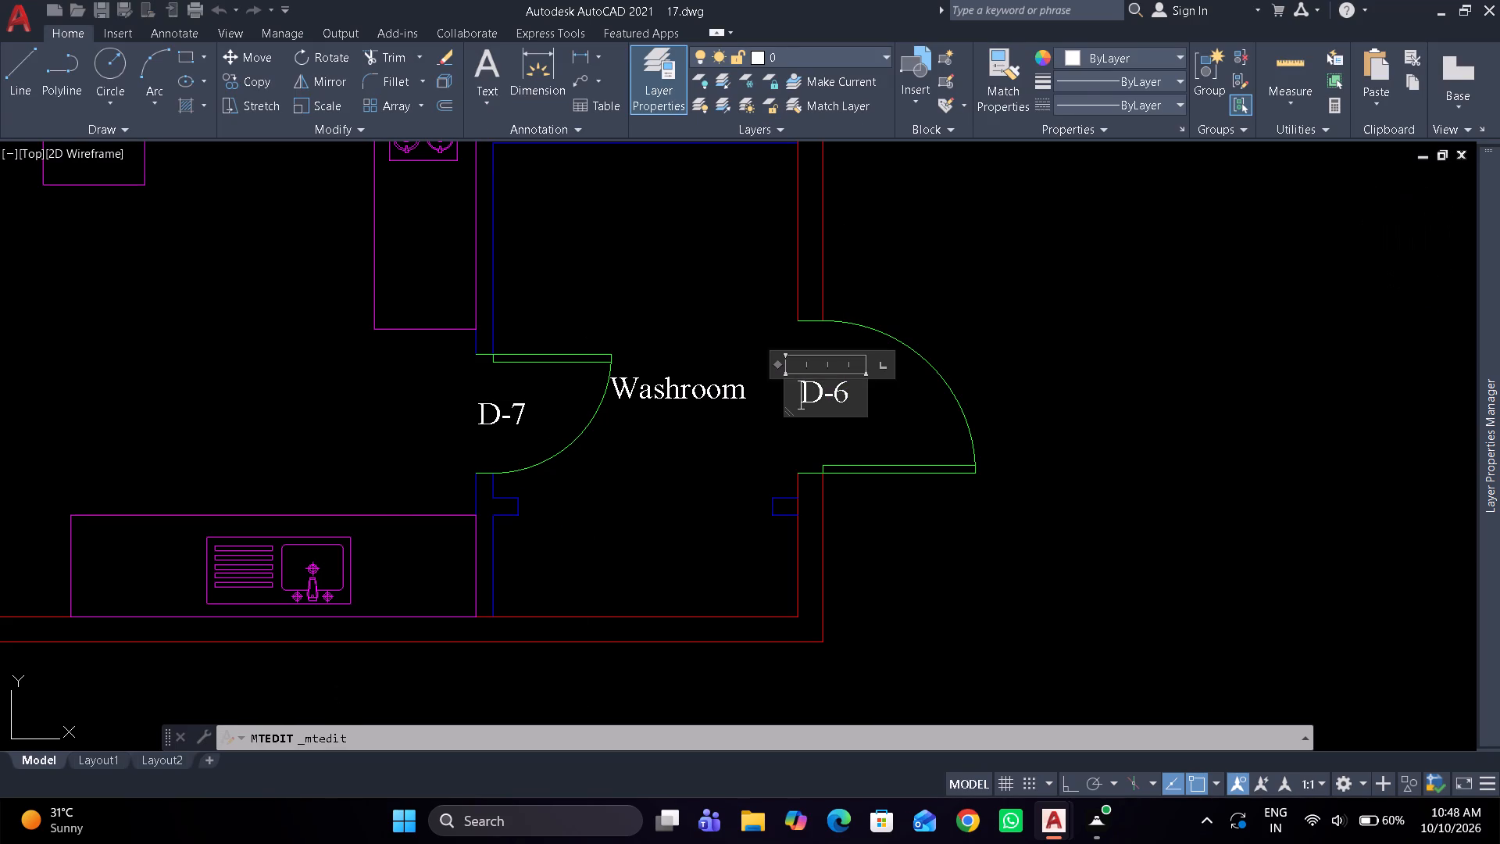
{"action": "left_click", "coordinate": [848, 397]}
{"action": "key", "text": "BackSpace"}
{"action": "key", "text": "8"}
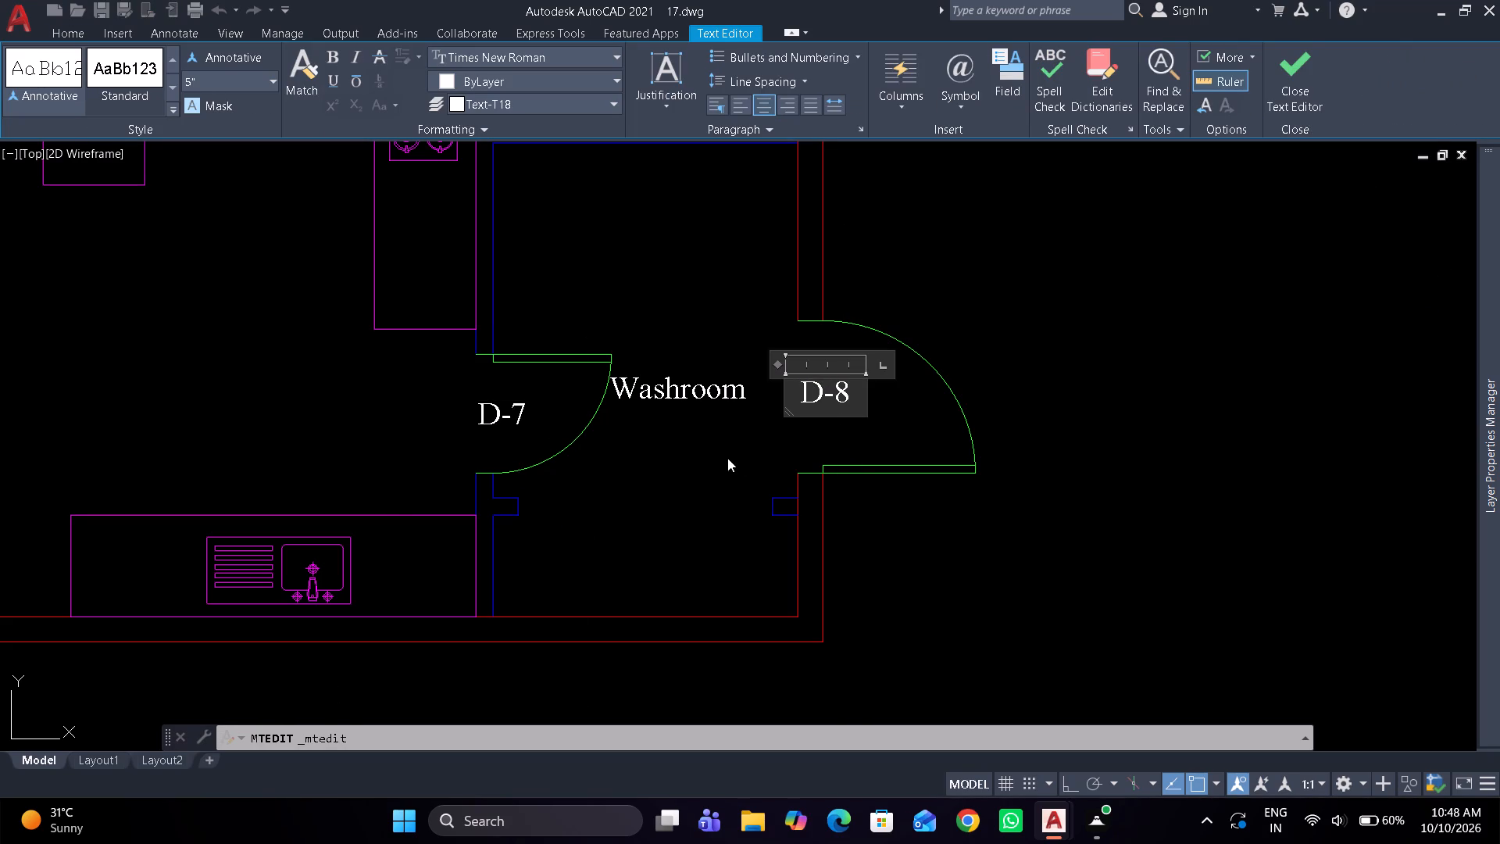
{"action": "left_click", "coordinate": [727, 458]}
Save the drawing.
{"action": "key", "text": "ctrl+s"}
Hatch both sections of the exterior wall, split by doors D-1 and D-8, with the ANSI32 pattern.
{"action": "scroll", "coordinate": [727, 457], "scroll_direction": "down", "scroll_amount": 2}
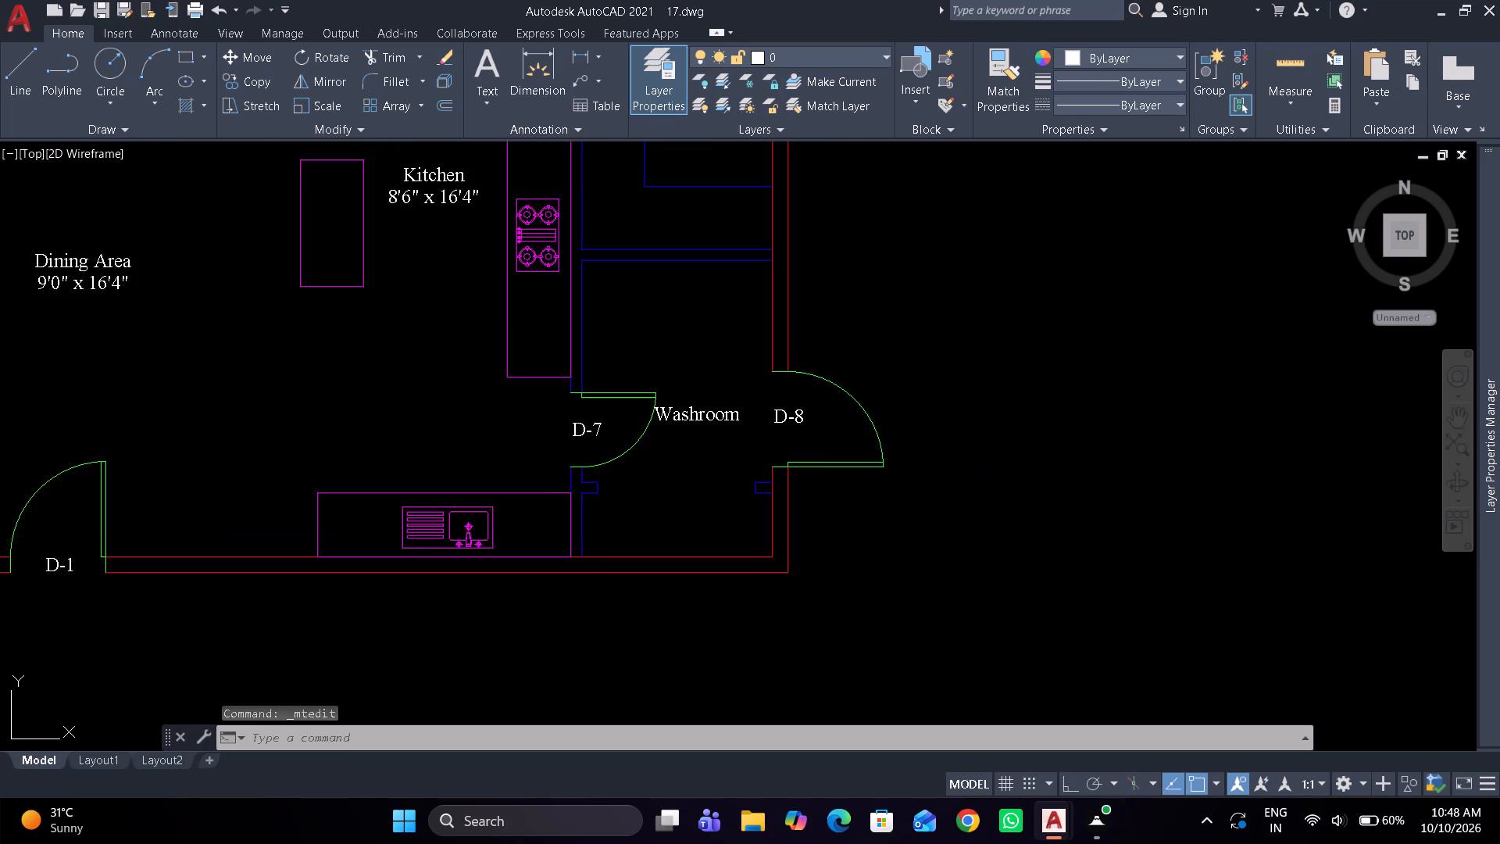
{"action": "scroll", "coordinate": [727, 457], "scroll_direction": "down", "scroll_amount": 2}
{"action": "middle_click_drag", "start_coordinate": [727, 456], "coordinate": [882, 524]}
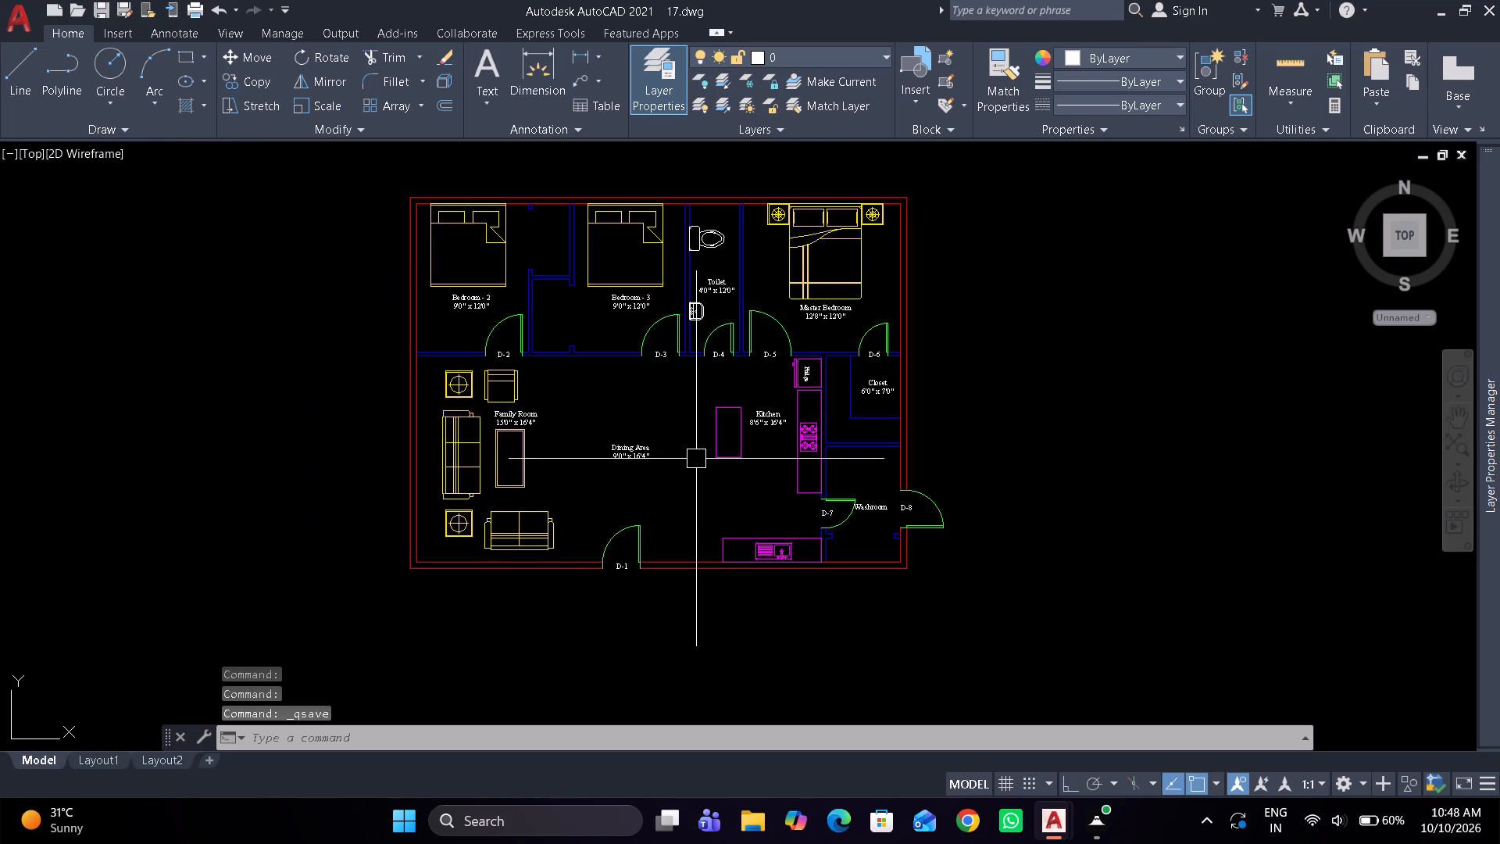
{"action": "middle_click", "coordinate": [696, 459]}
{"action": "middle_click", "coordinate": [696, 459]}
{"action": "scroll", "coordinate": [744, 422], "scroll_direction": "down", "scroll_amount": 1}
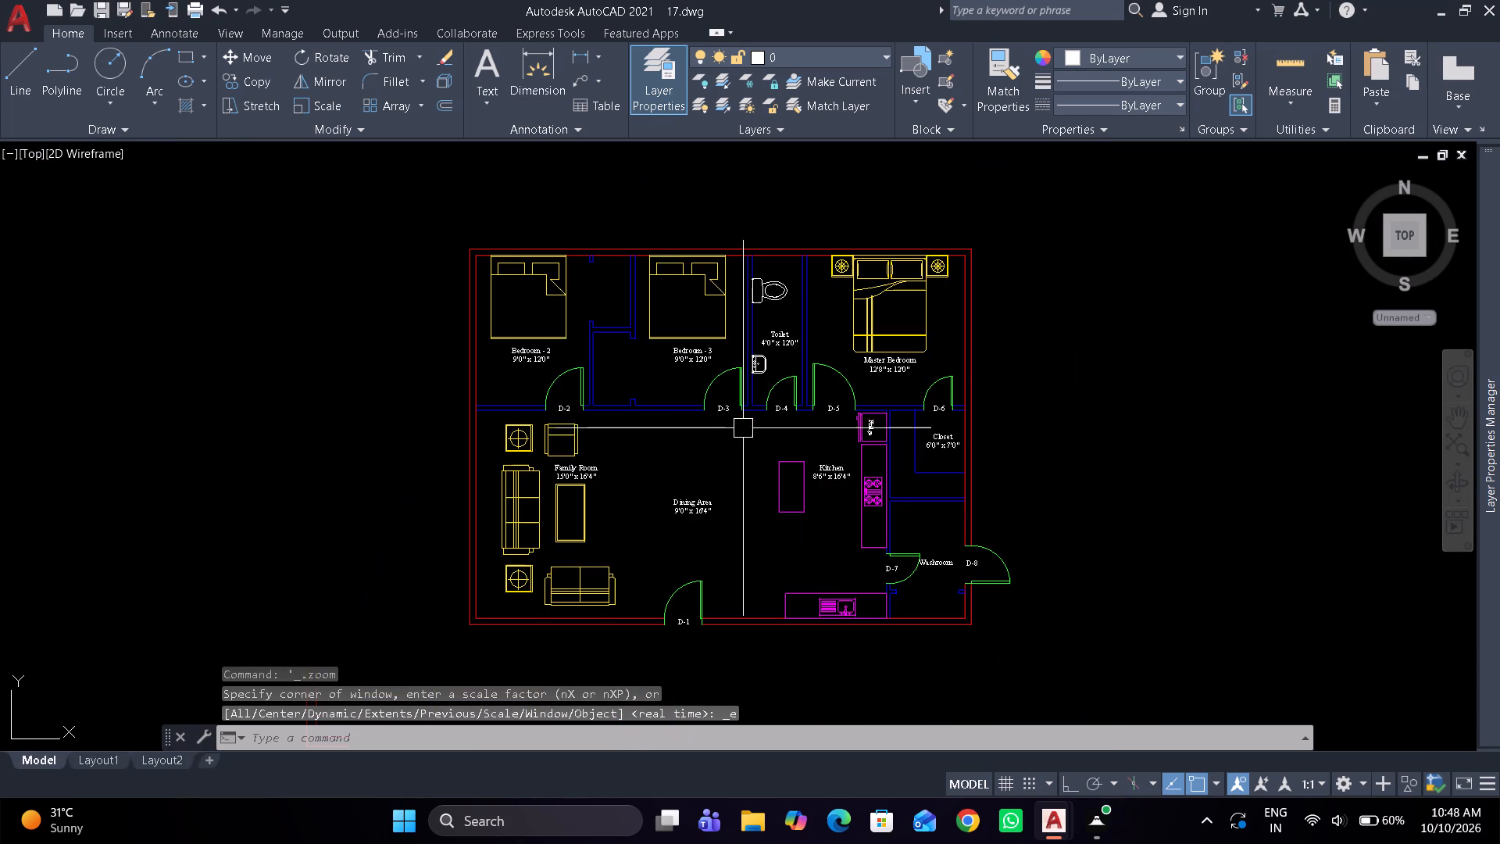
{"action": "middle_click", "coordinate": [748, 415]}
{"action": "type", "text": "h"}
{"action": "key", "text": "space"}
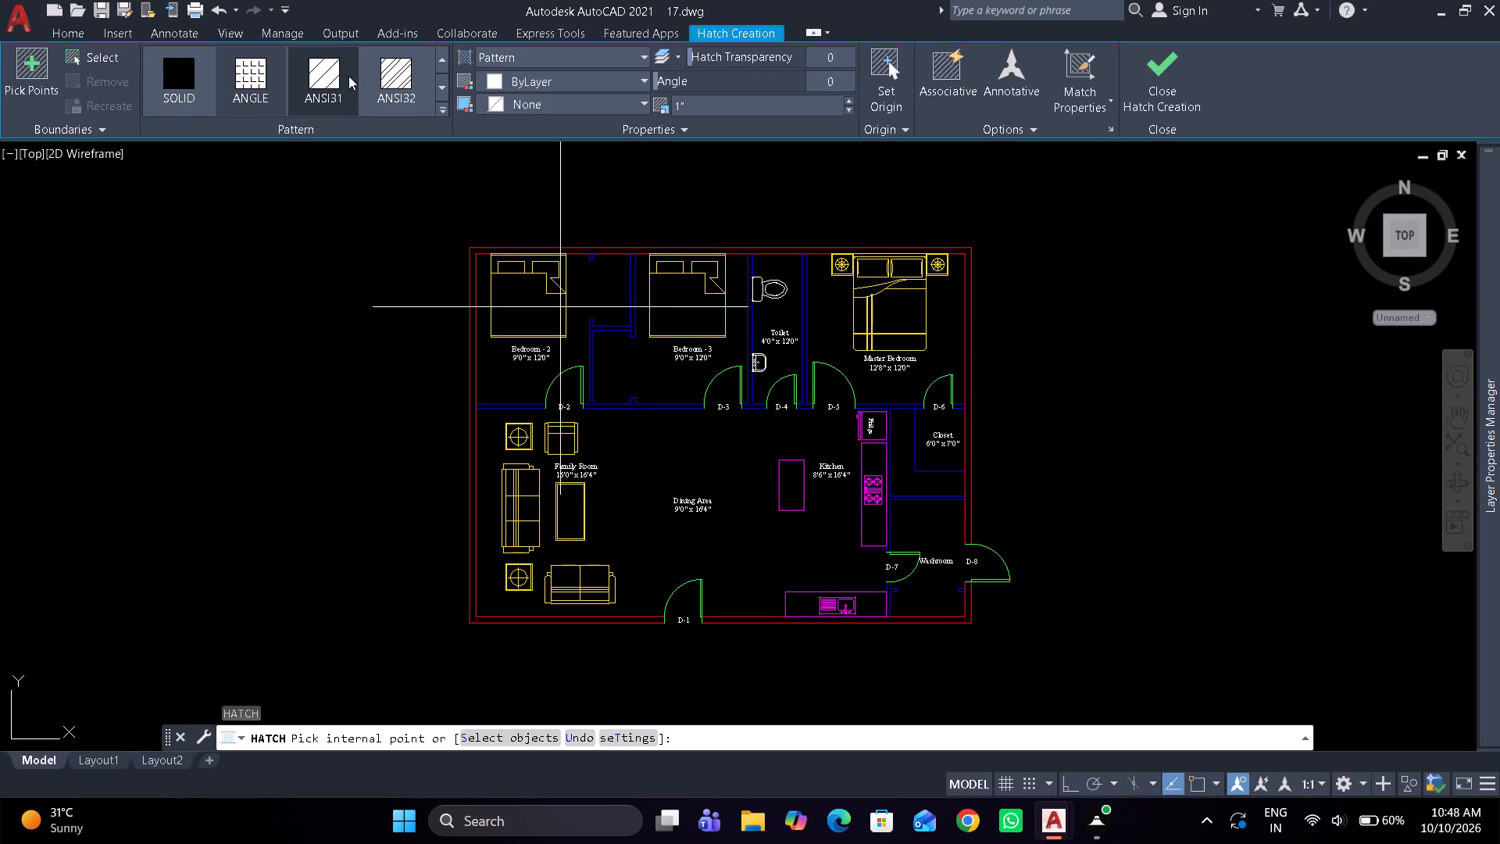
{"action": "left_click", "coordinate": [395, 71]}
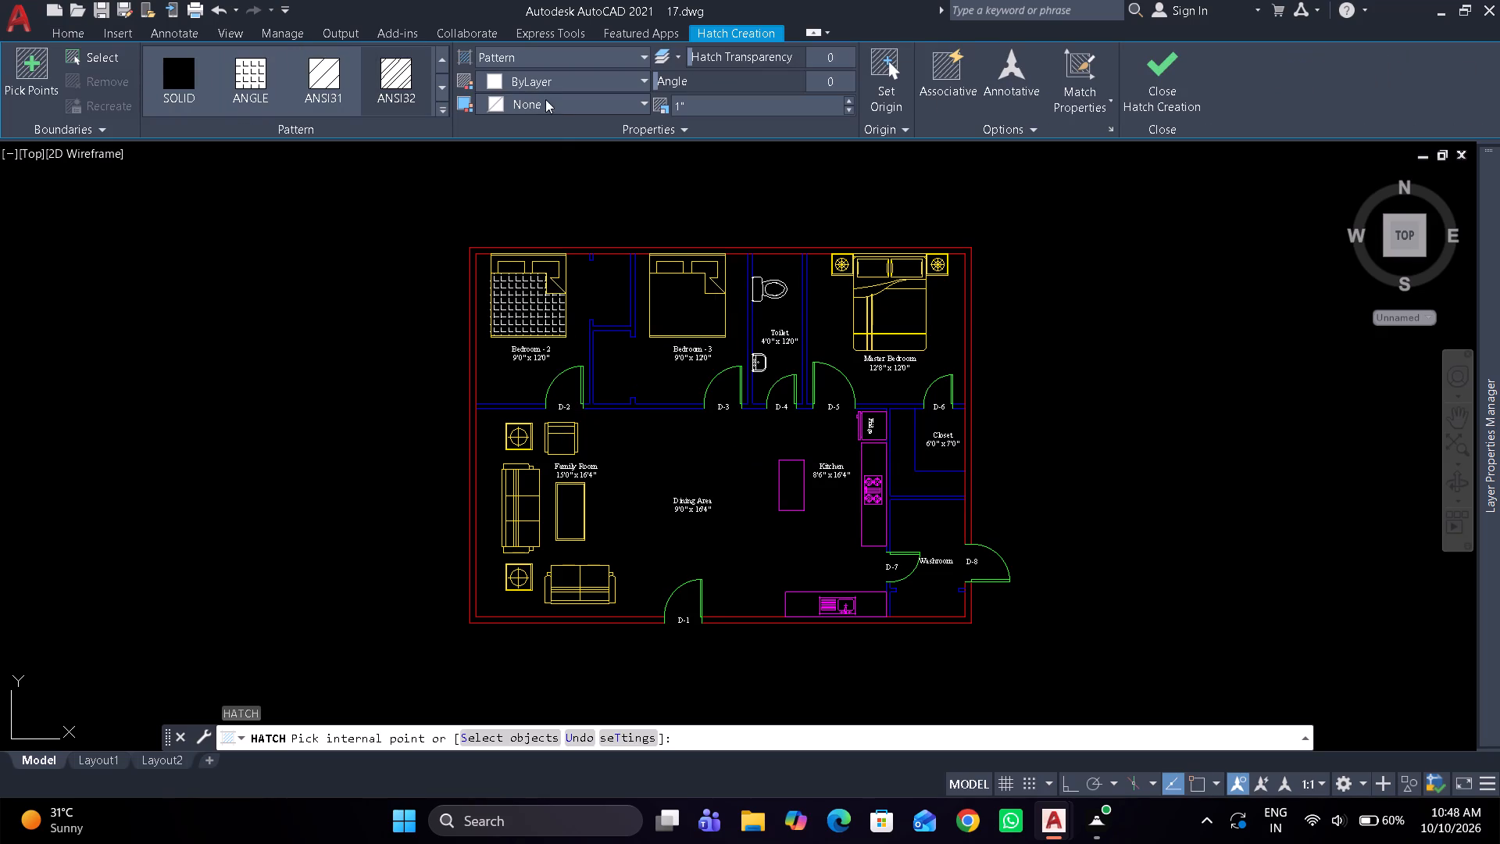
{"action": "left_click", "coordinate": [470, 287]}
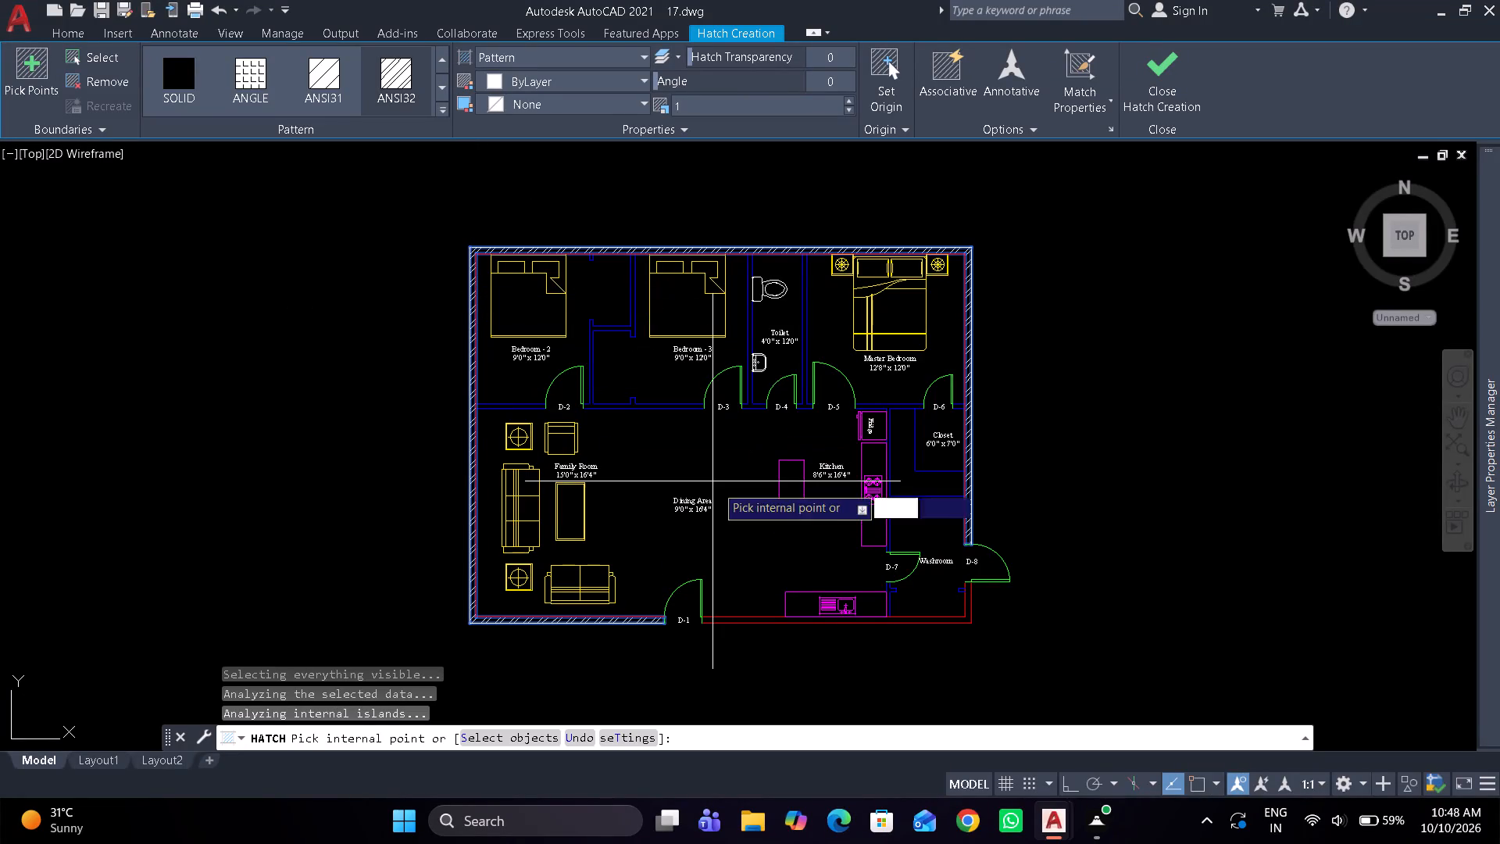
{"action": "scroll", "coordinate": [908, 613], "scroll_direction": "up", "scroll_amount": 1}
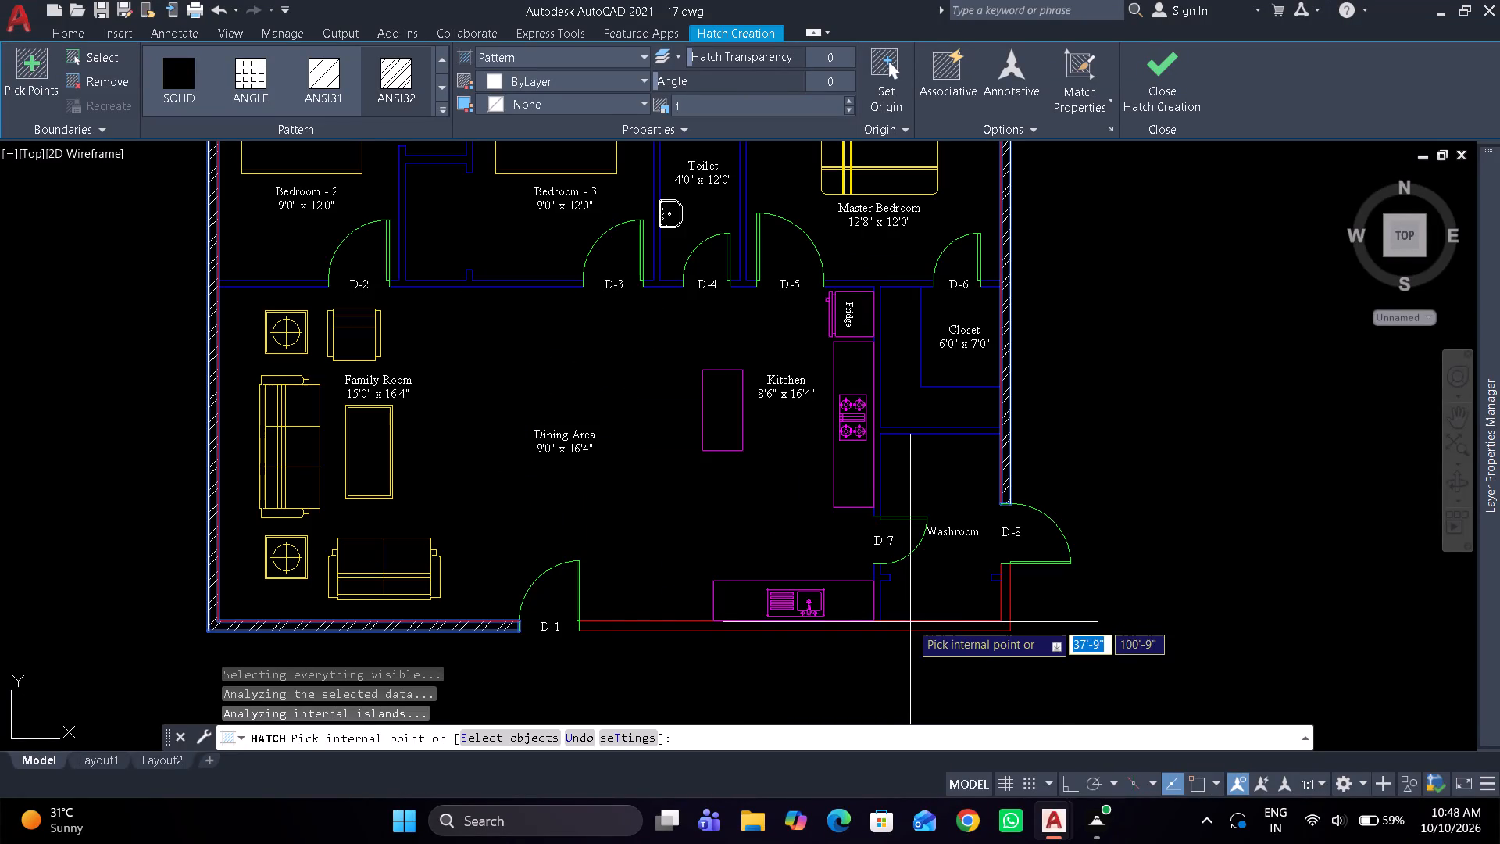
{"action": "left_click", "coordinate": [910, 625]}
{"action": "key", "text": "space"}
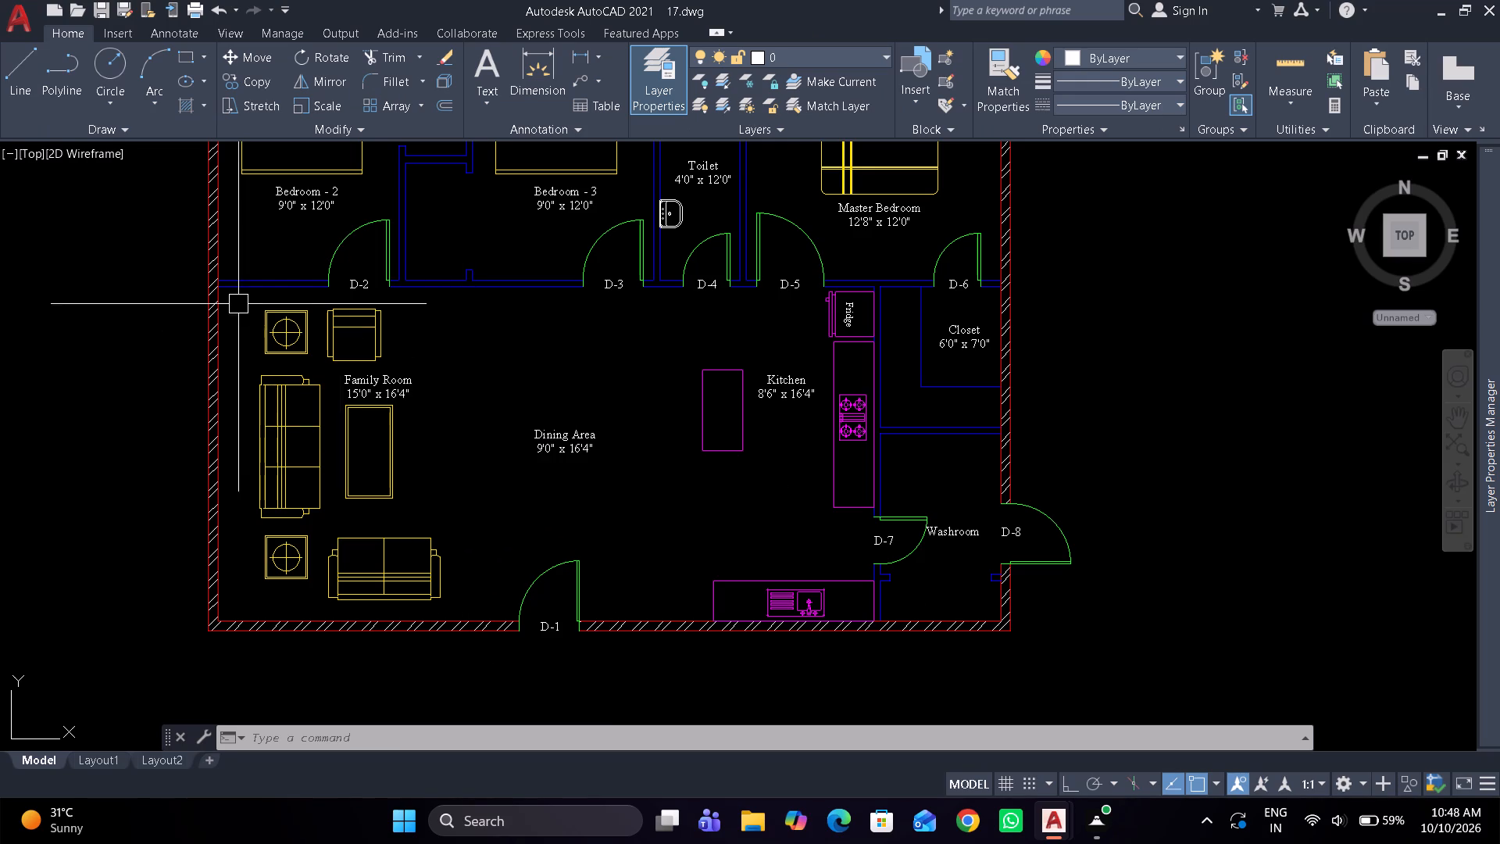
Hatch the interior walls below and between Bedroom - 2 and Bedroom - 3, including the short stub at the exterior wall.
{"action": "scroll", "coordinate": [270, 272], "scroll_direction": "up", "scroll_amount": 1}
{"action": "key", "text": "space"}
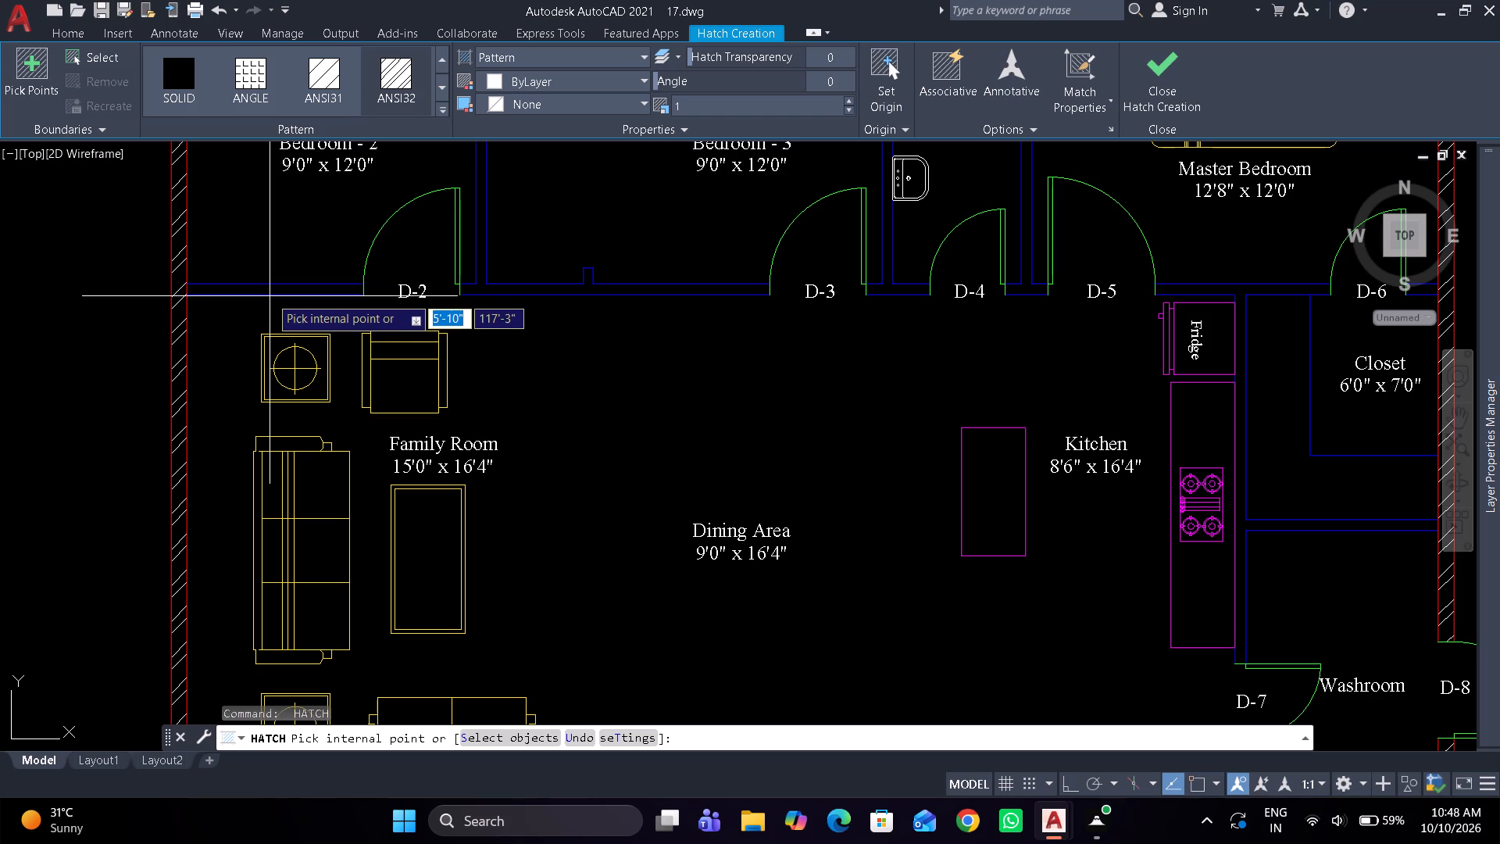
{"action": "left_click", "coordinate": [270, 293]}
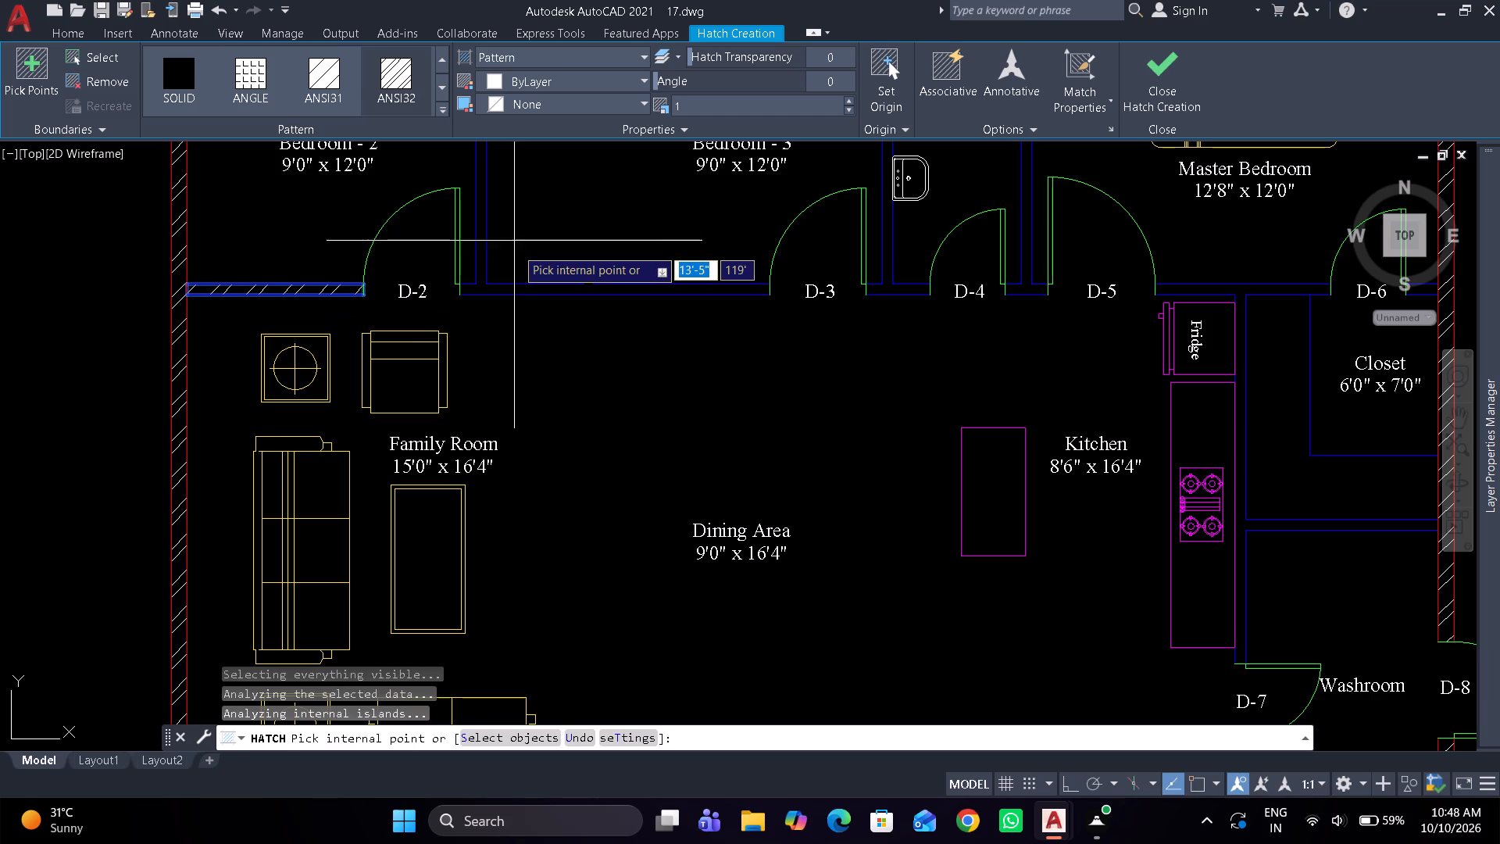
{"action": "left_click", "coordinate": [531, 291]}
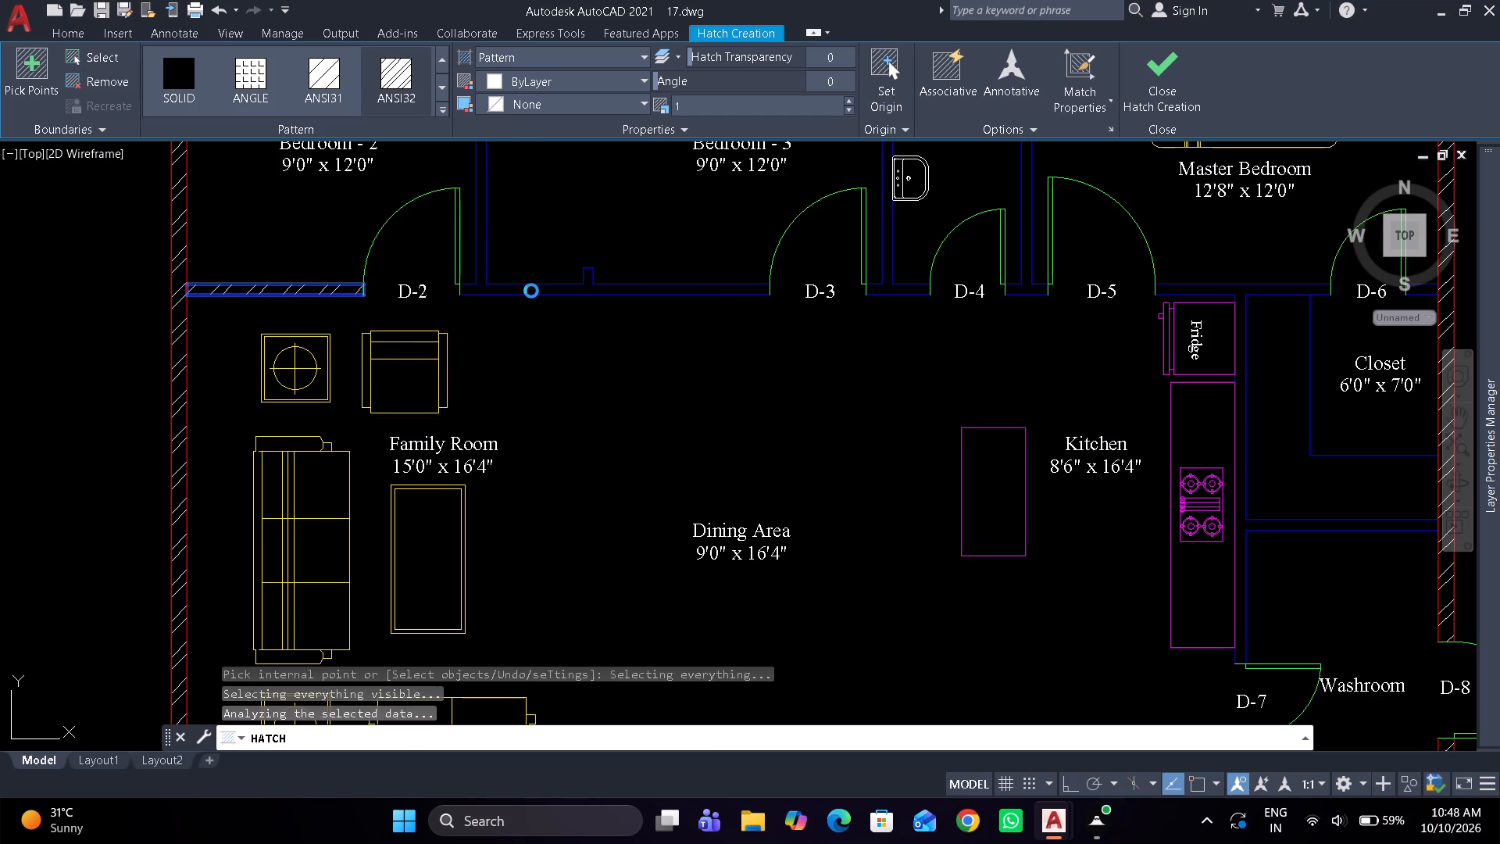
{"action": "middle_click_drag", "start_coordinate": [531, 292], "coordinate": [558, 615]}
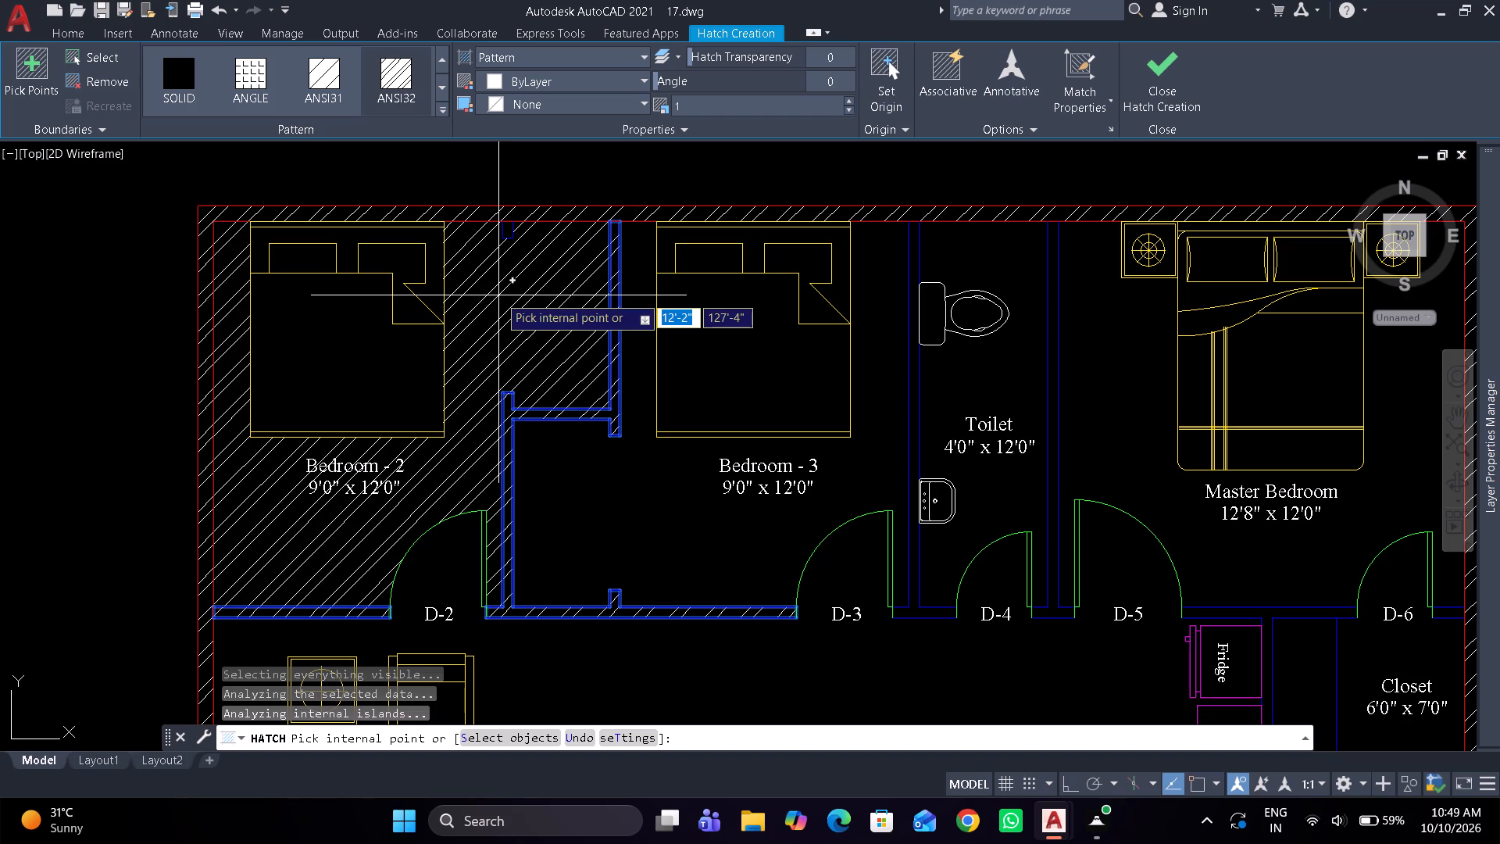
{"action": "left_click", "coordinate": [506, 232]}
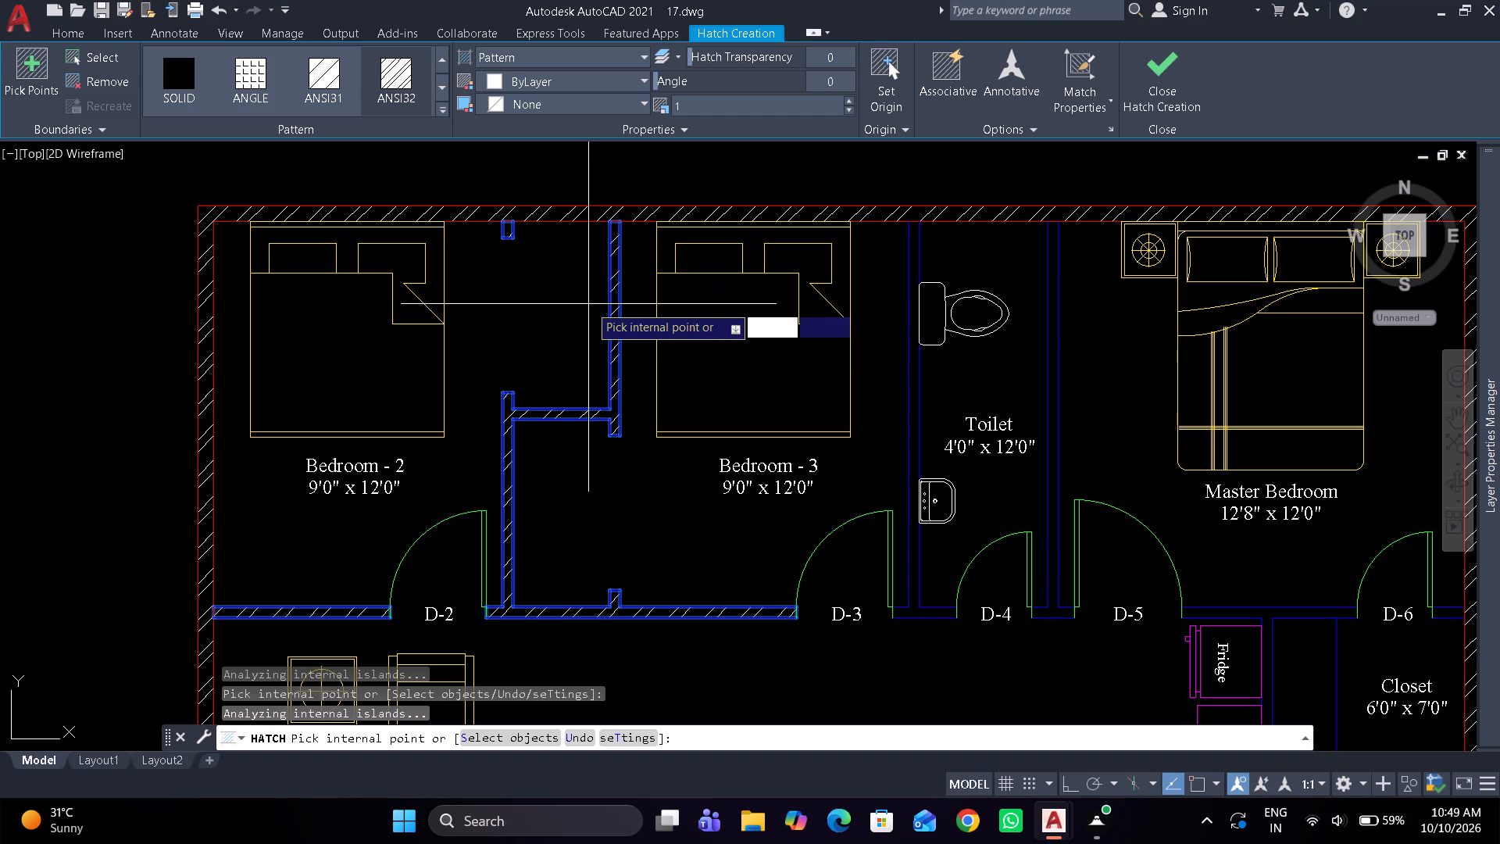
Add the walls on both sides of the Toilet and the wall segments on either side of Closet door D-6 to the hatch.
{"action": "left_click", "coordinate": [912, 381]}
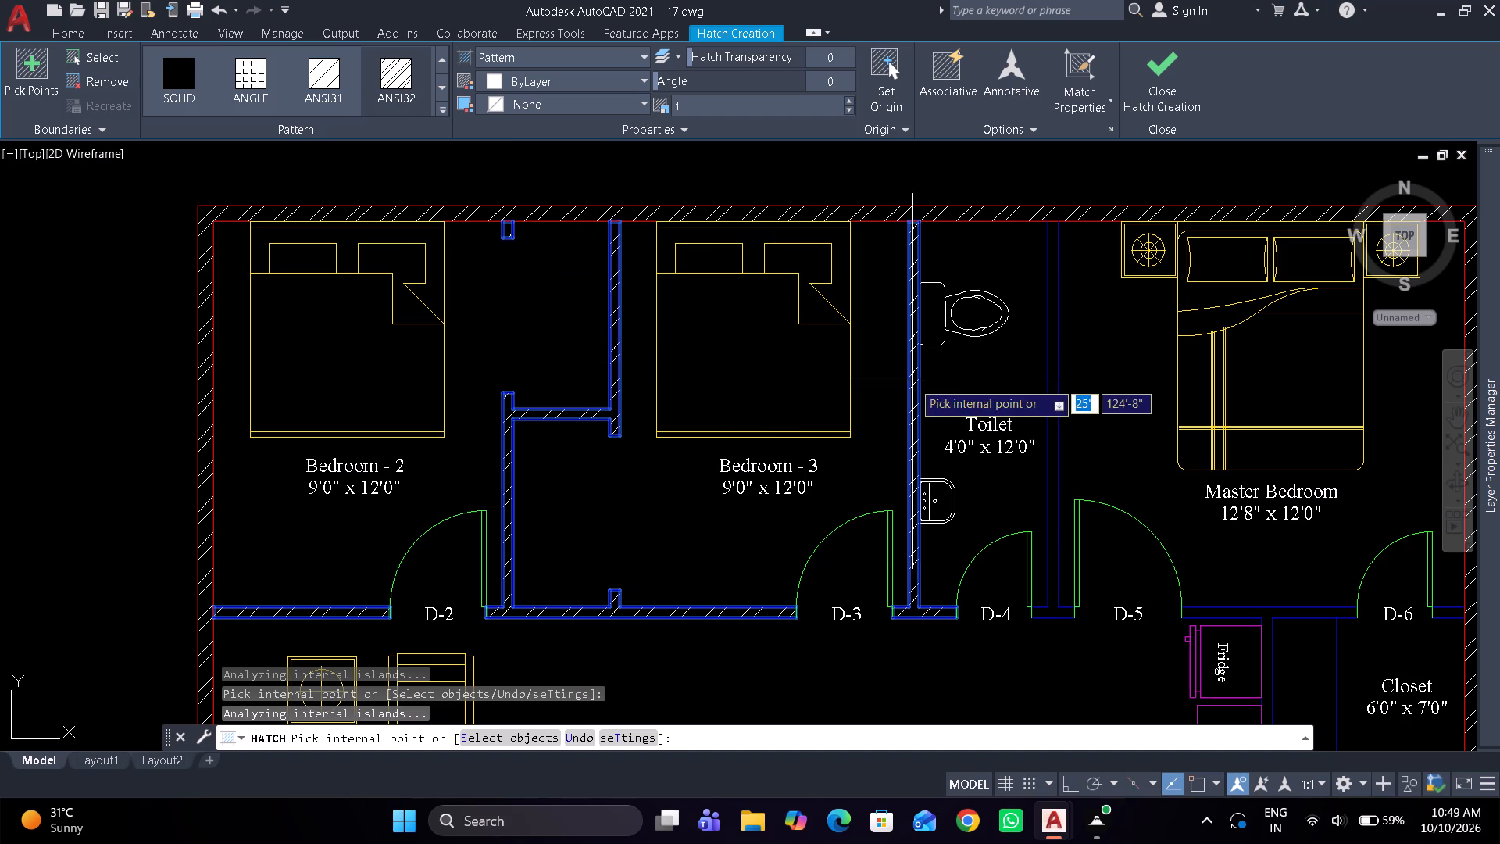
{"action": "middle_click_drag", "start_coordinate": [904, 381], "coordinate": [614, 321]}
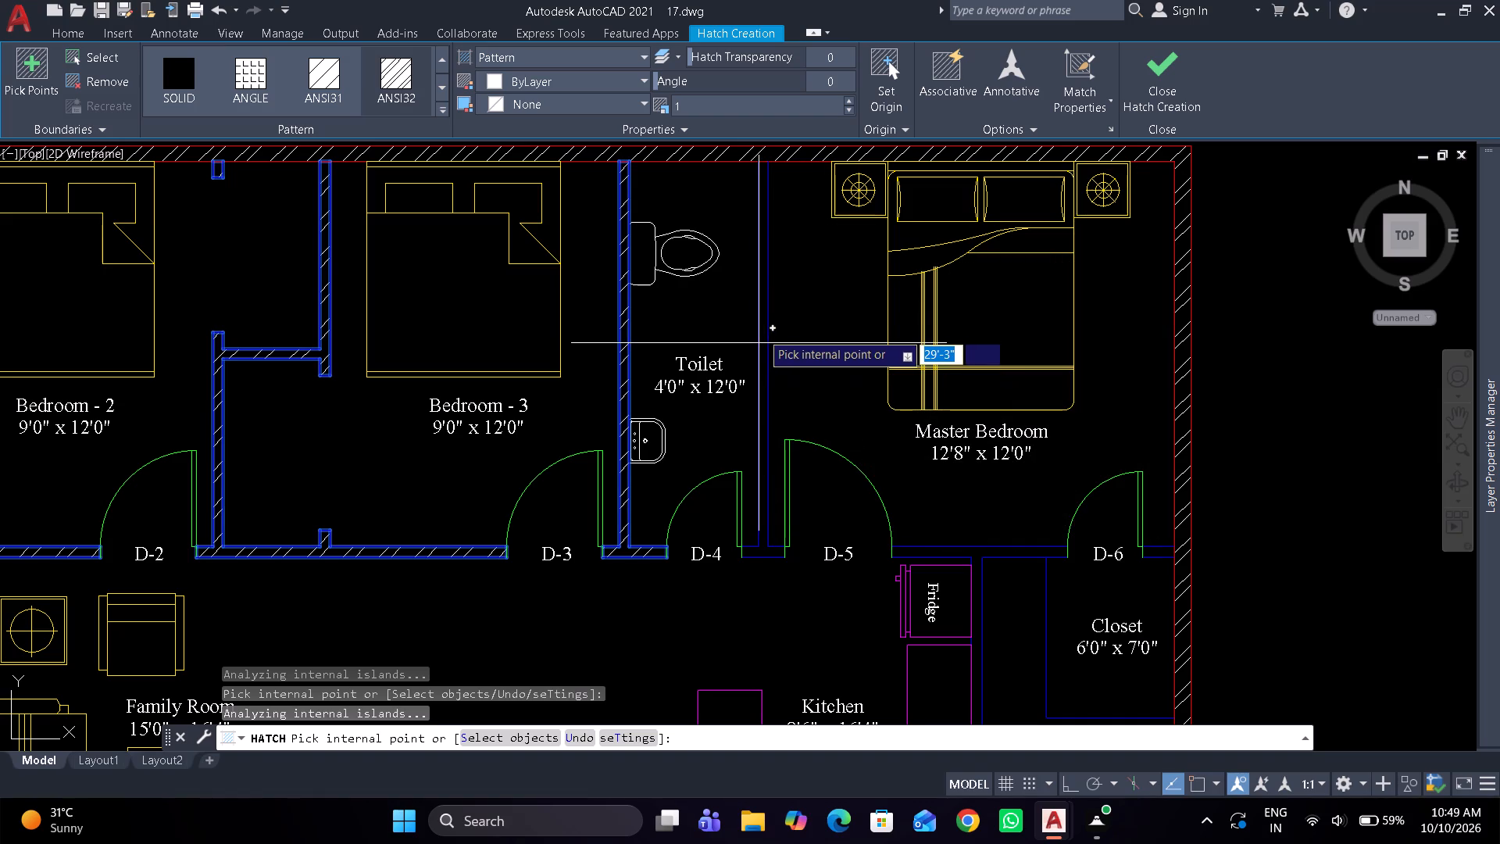
{"action": "left_click", "coordinate": [761, 329]}
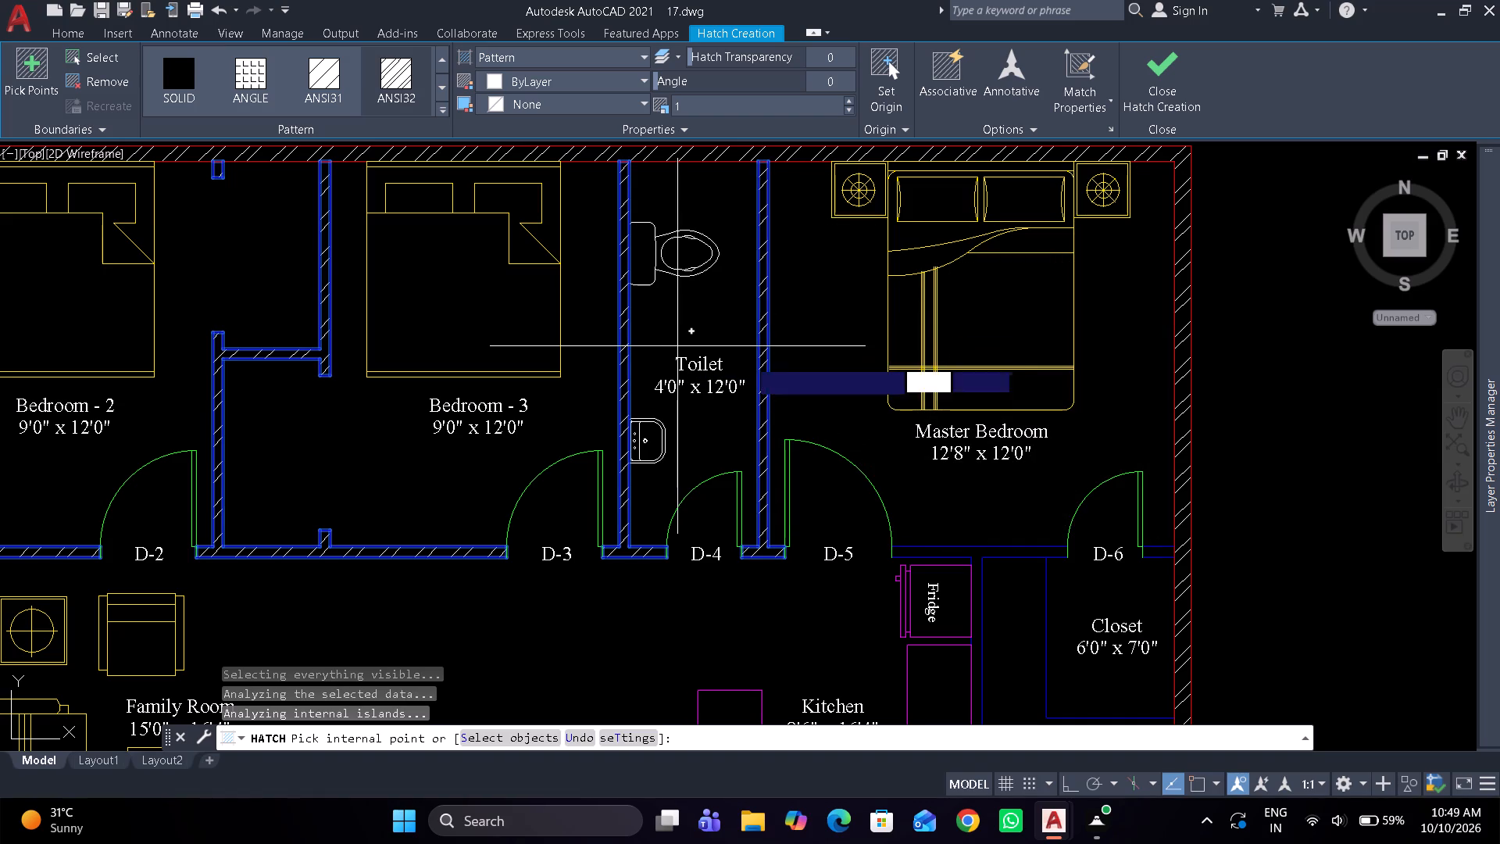
{"action": "middle_click_drag", "start_coordinate": [909, 398], "coordinate": [761, 337]}
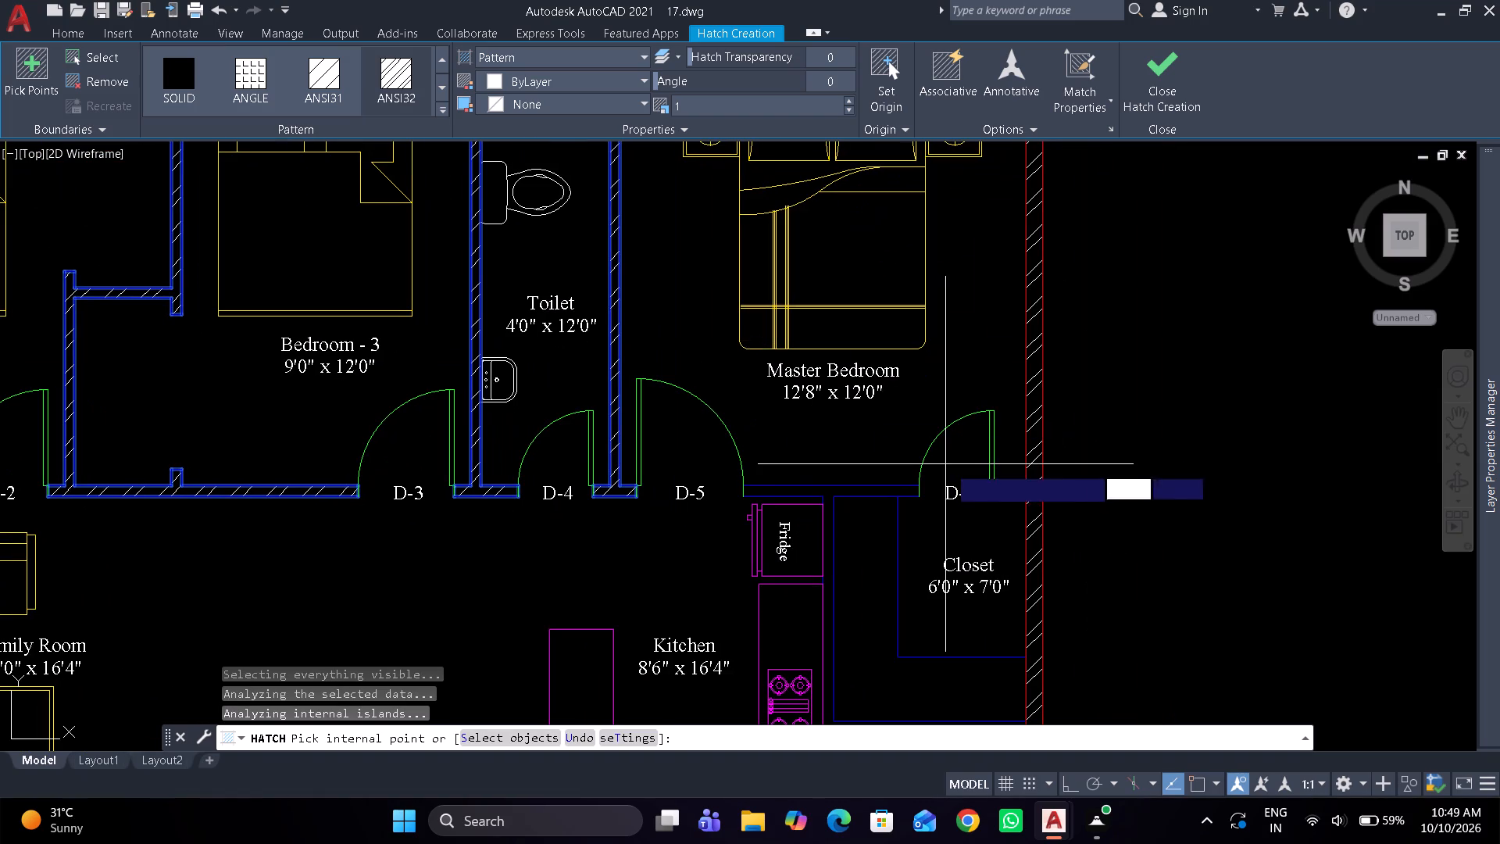
{"action": "scroll", "coordinate": [885, 486], "scroll_direction": "up", "scroll_amount": 1}
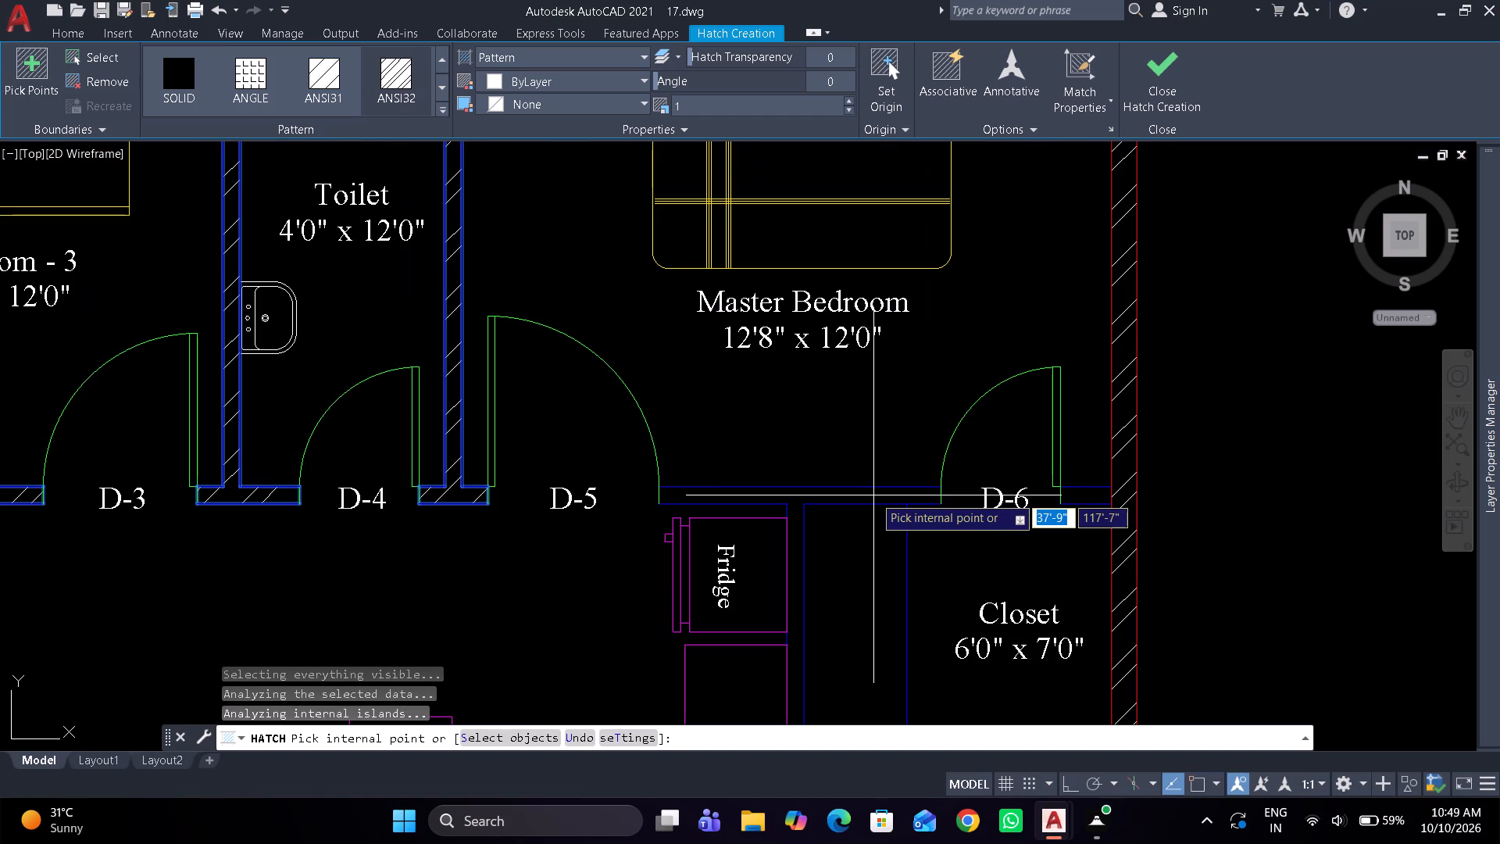
{"action": "left_click", "coordinate": [873, 497]}
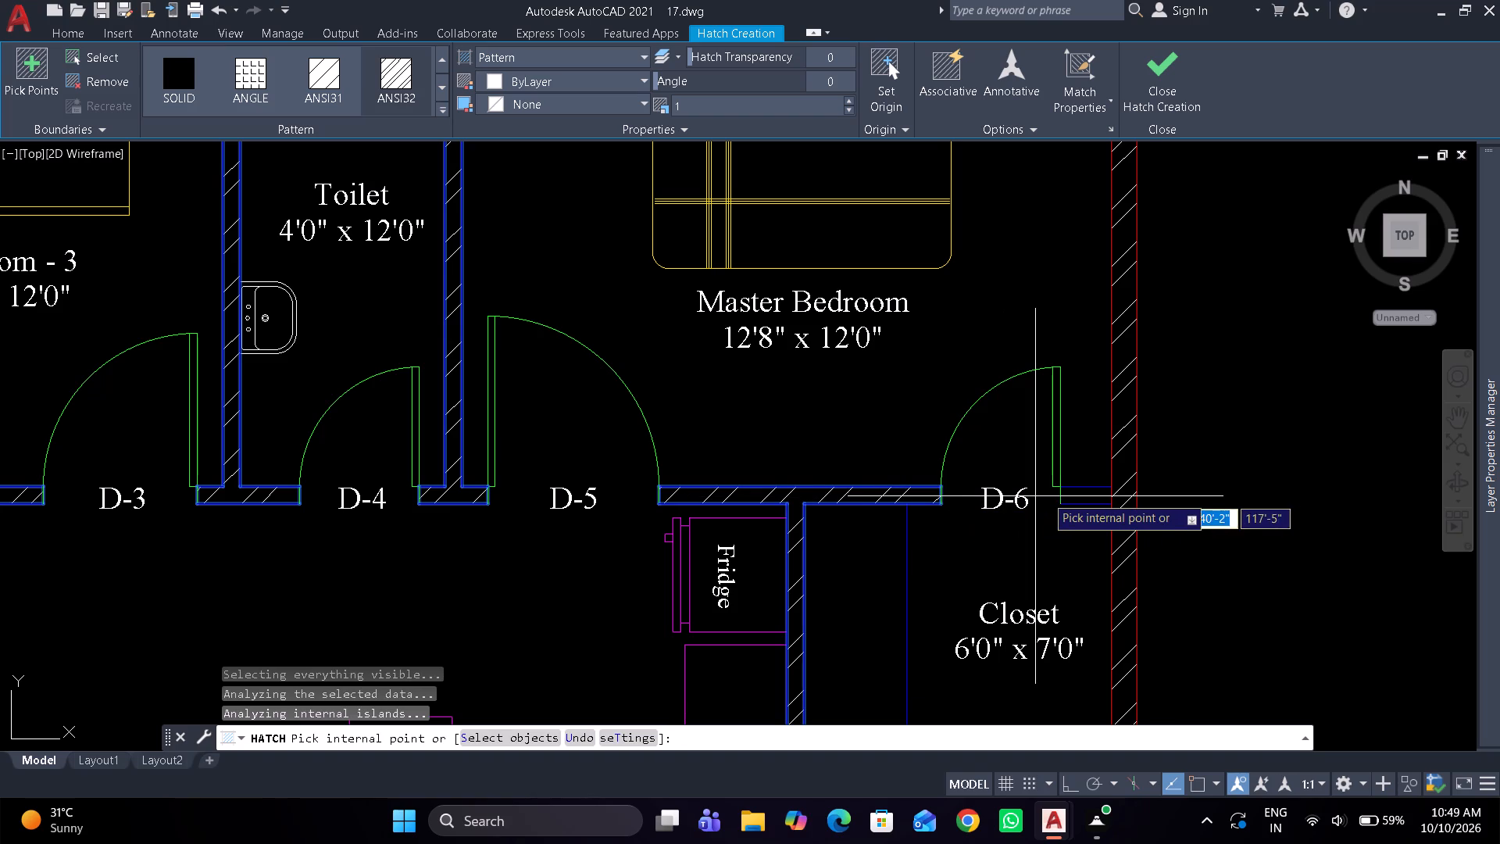
{"action": "left_click", "coordinate": [1081, 495]}
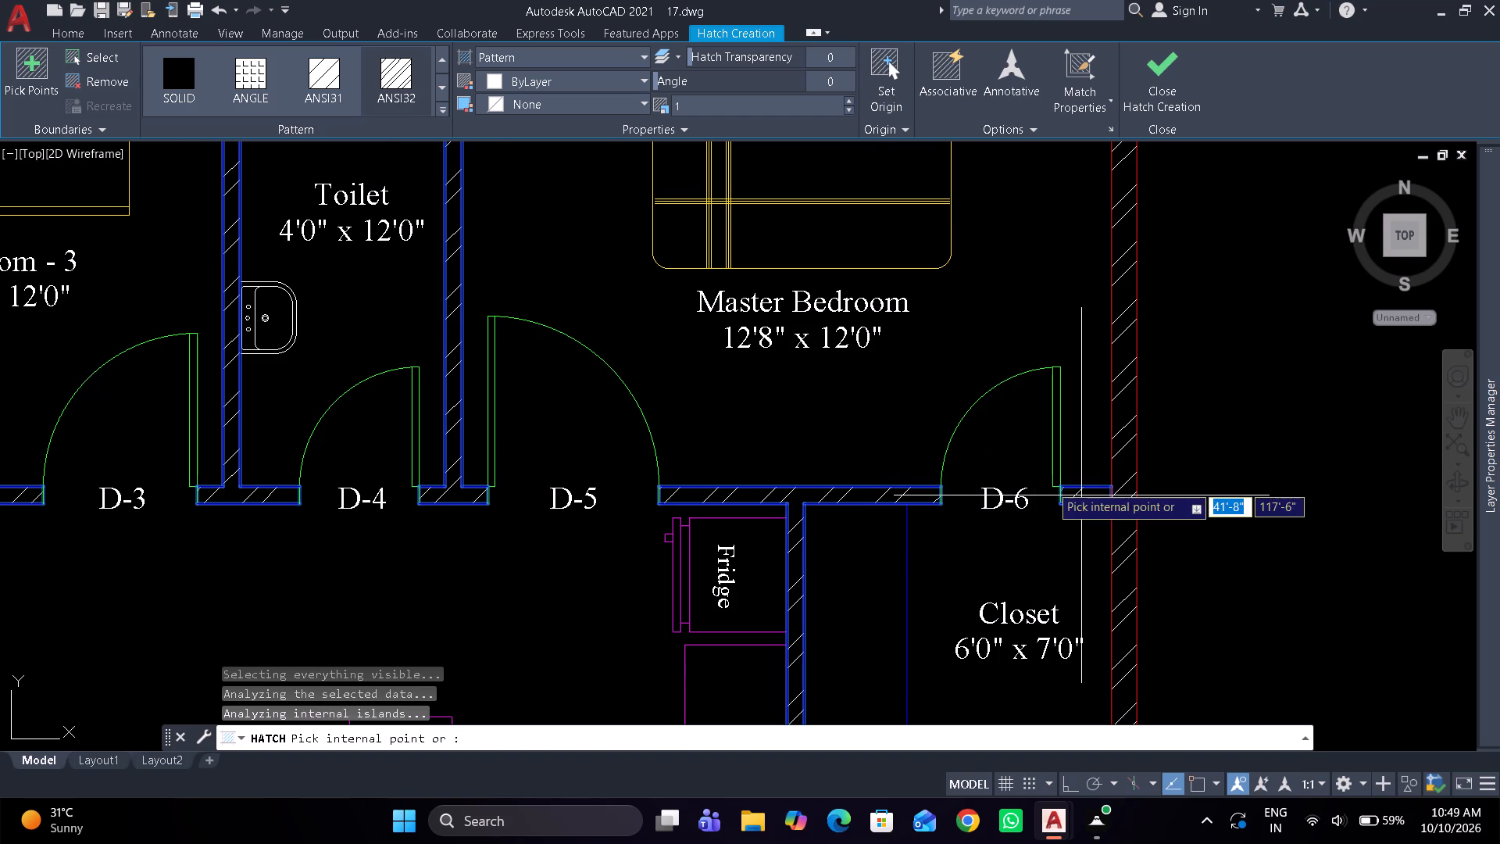
Add the wall segment below door D-7 and the short stubs on both sides of the Washroom to the interior hatch and finish it.
{"action": "scroll", "coordinate": [865, 438], "scroll_direction": "down", "scroll_amount": 2}
{"action": "middle_click_drag", "start_coordinate": [857, 419], "coordinate": [839, 356]}
{"action": "middle_click_drag", "start_coordinate": [853, 487], "coordinate": [850, 467]}
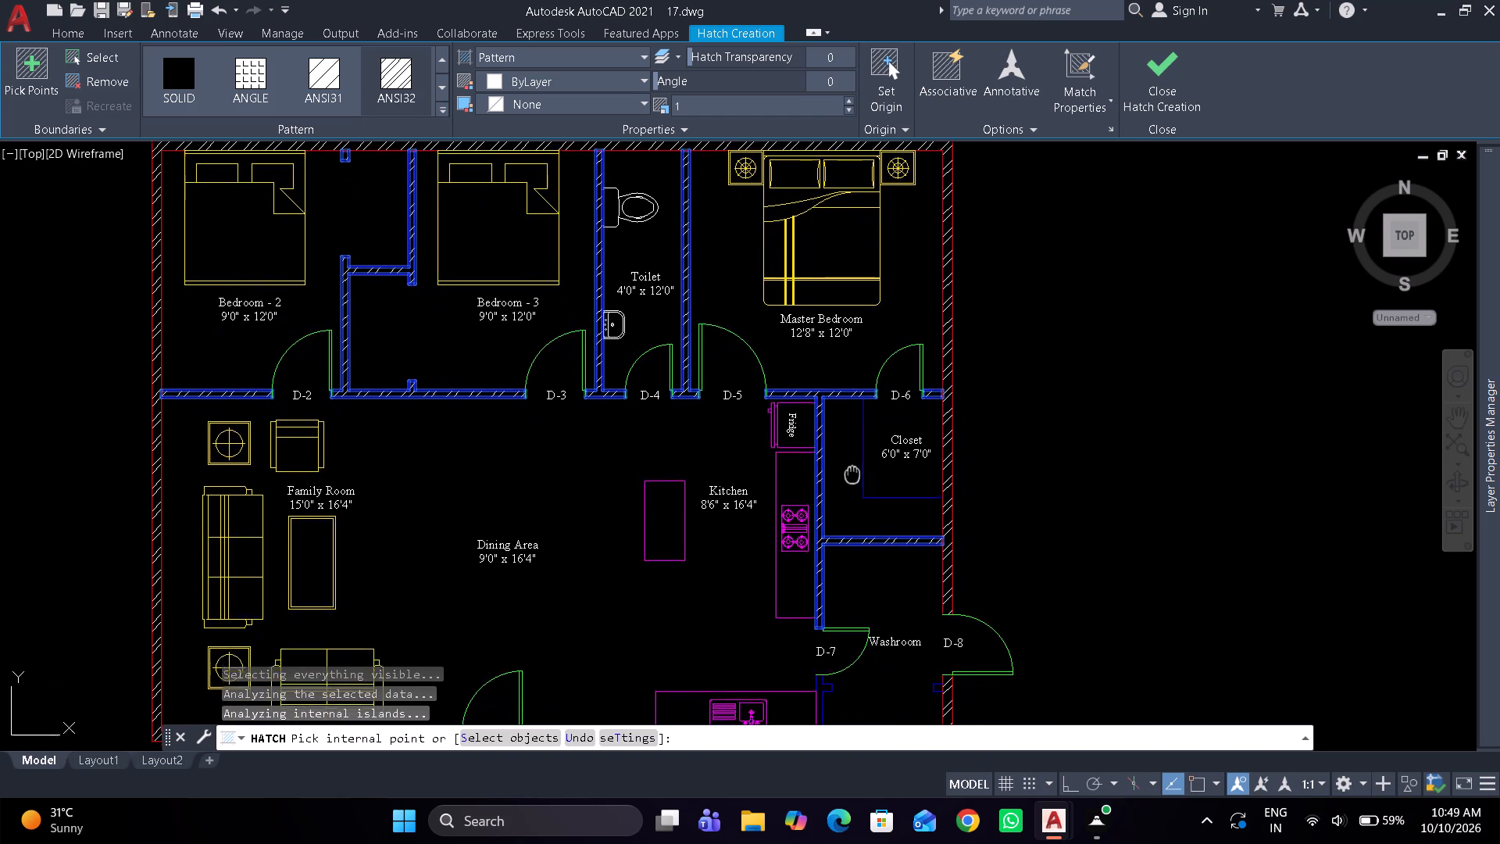
{"action": "middle_click_drag", "start_coordinate": [850, 467], "coordinate": [810, 318]}
{"action": "scroll", "coordinate": [823, 565], "scroll_direction": "up", "scroll_amount": 1}
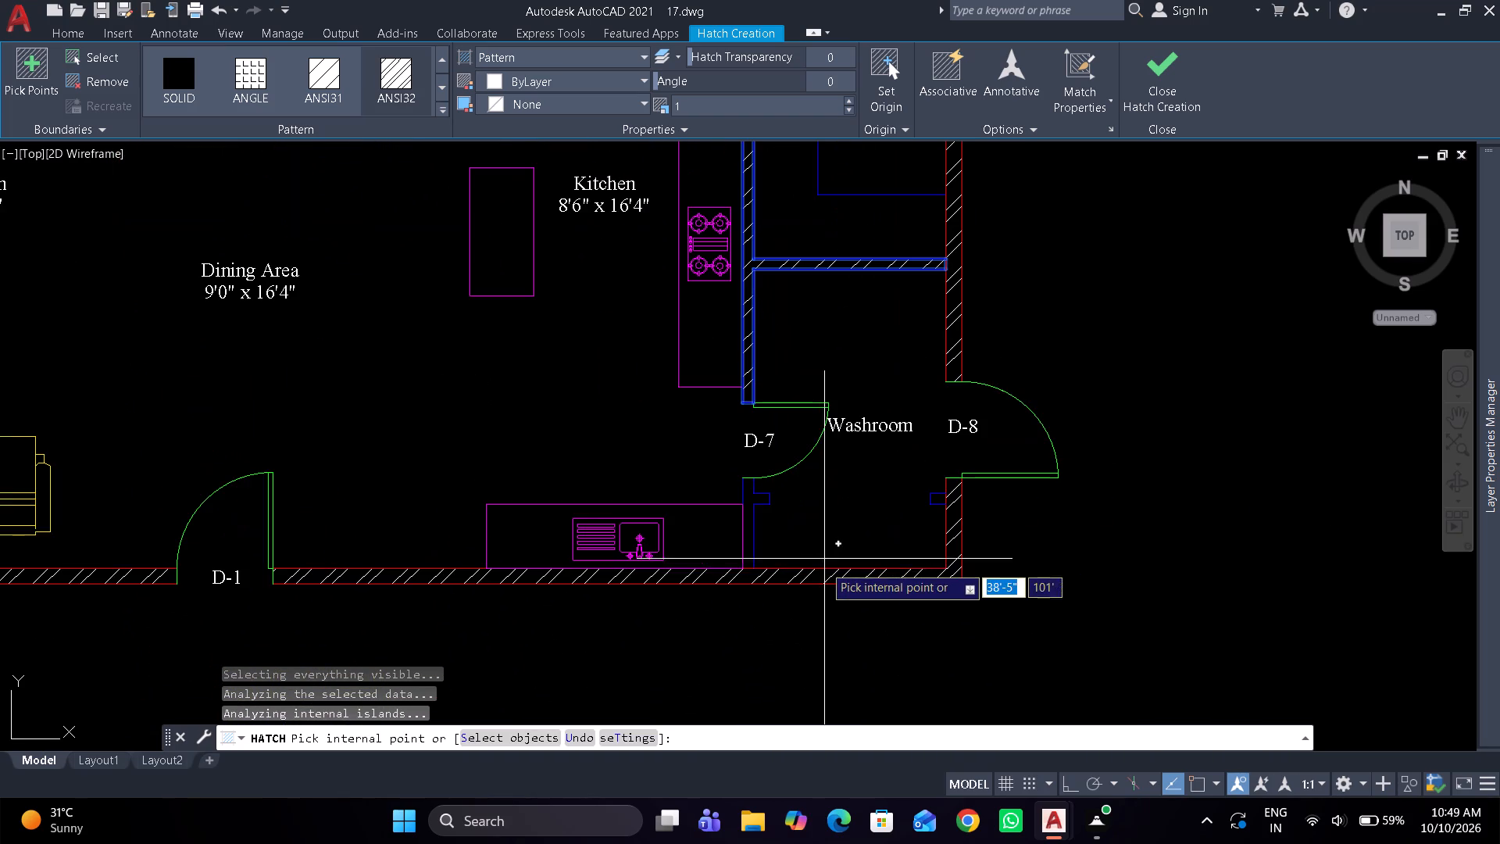
{"action": "left_click", "coordinate": [753, 502]}
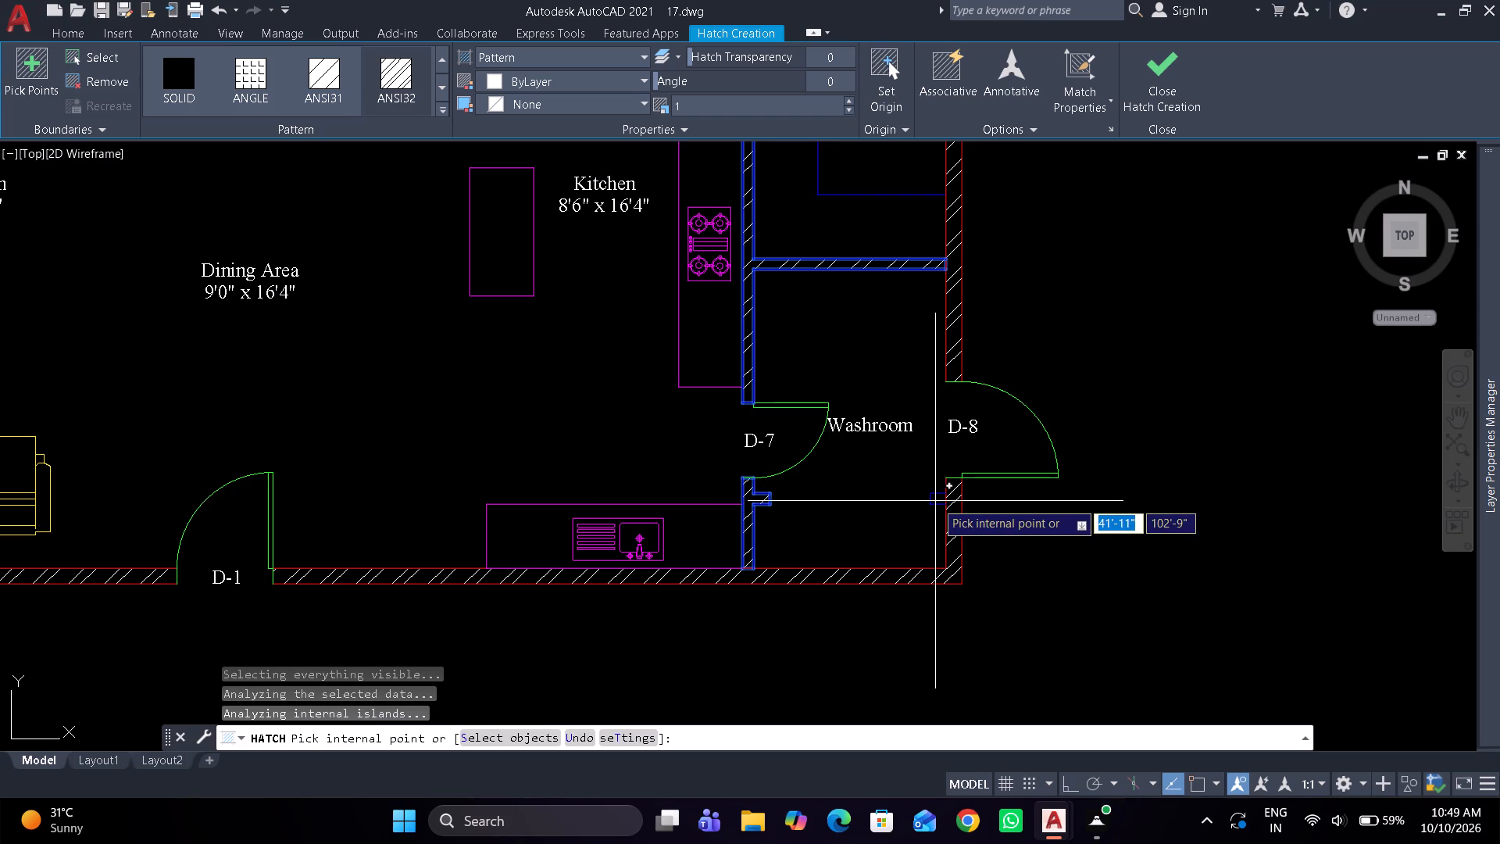
{"action": "left_click", "coordinate": [935, 501]}
{"action": "scroll", "coordinate": [873, 488], "scroll_direction": "down", "scroll_amount": 2}
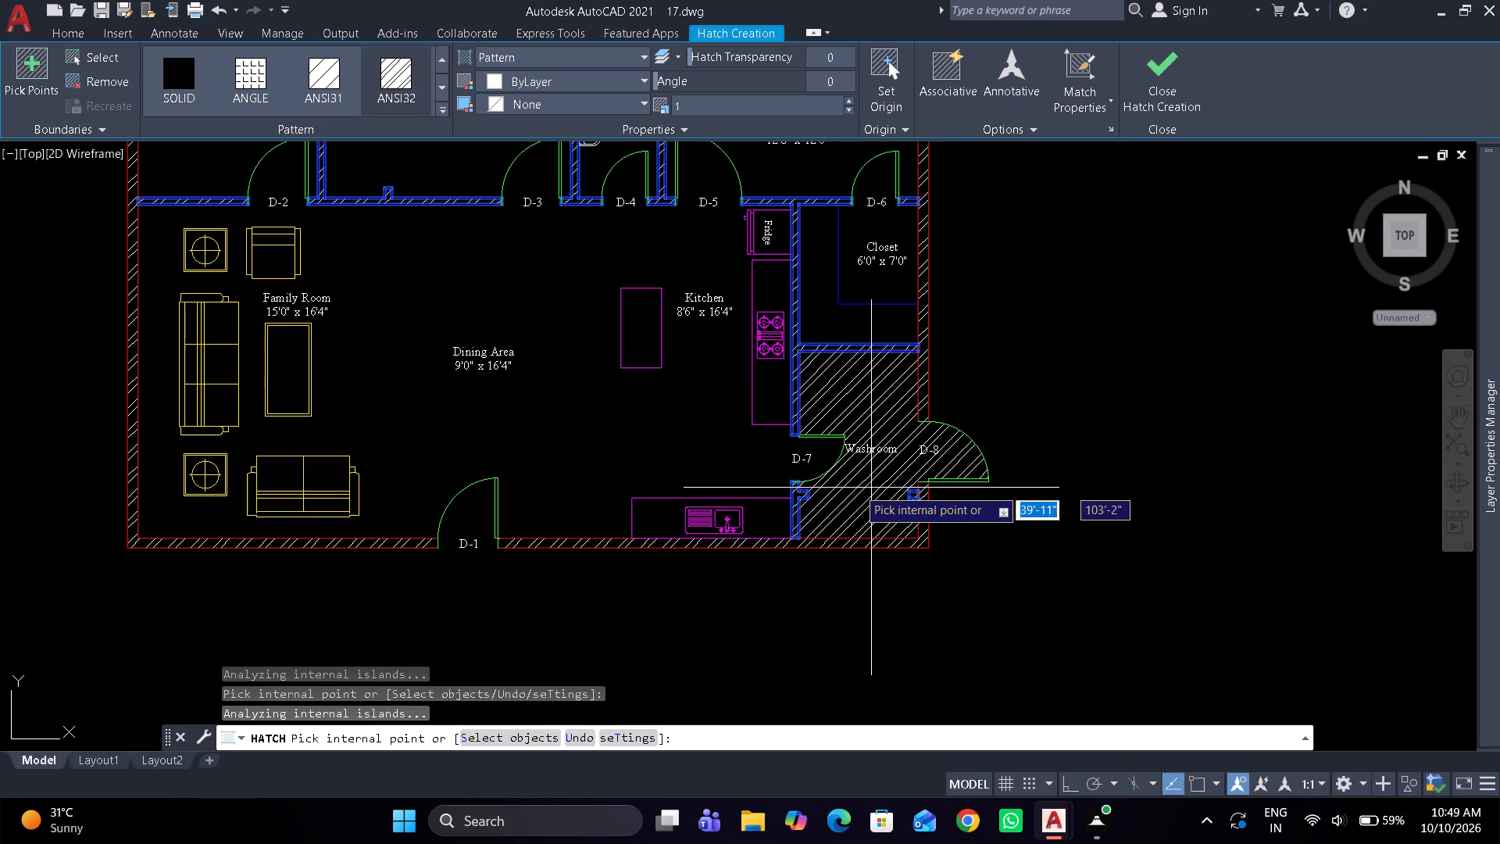
{"action": "middle_click_drag", "start_coordinate": [598, 413], "coordinate": [639, 507]}
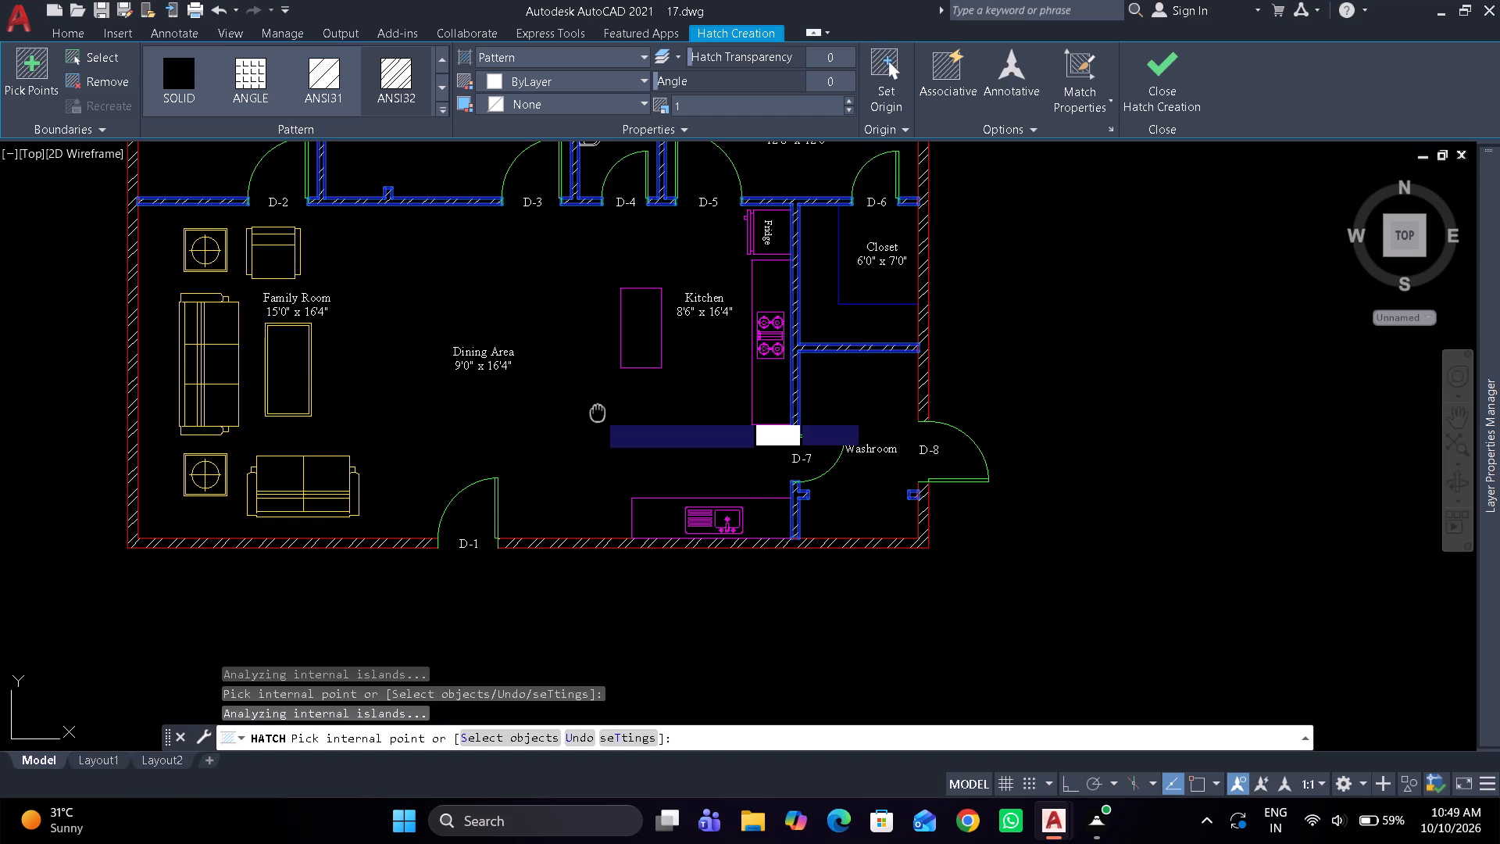
{"action": "key", "text": "space"}
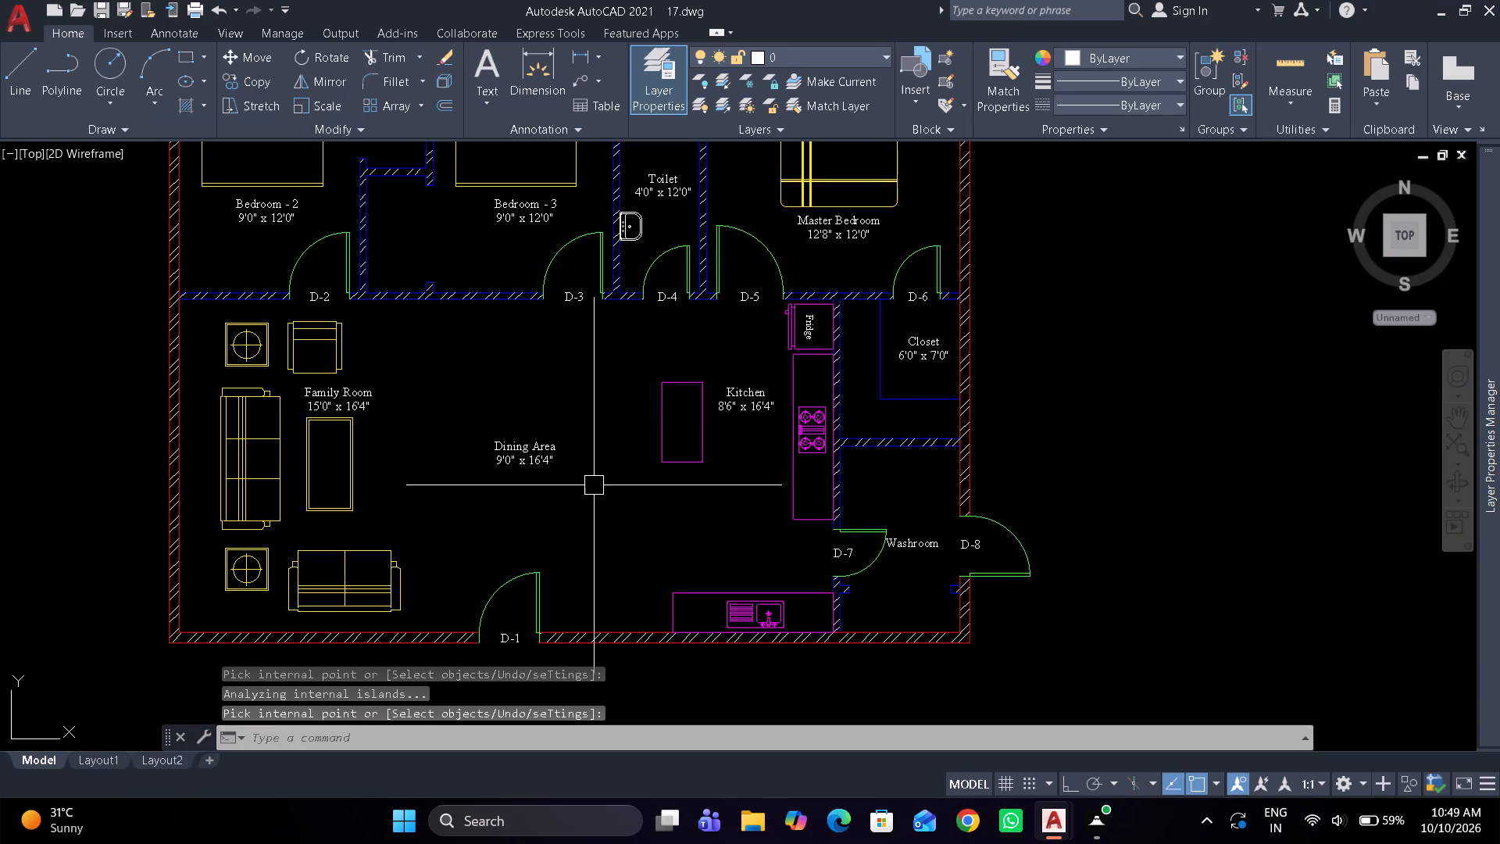
Change the interior walls' hatch type to Solid.
{"action": "scroll", "coordinate": [446, 280], "scroll_direction": "up", "scroll_amount": 2}
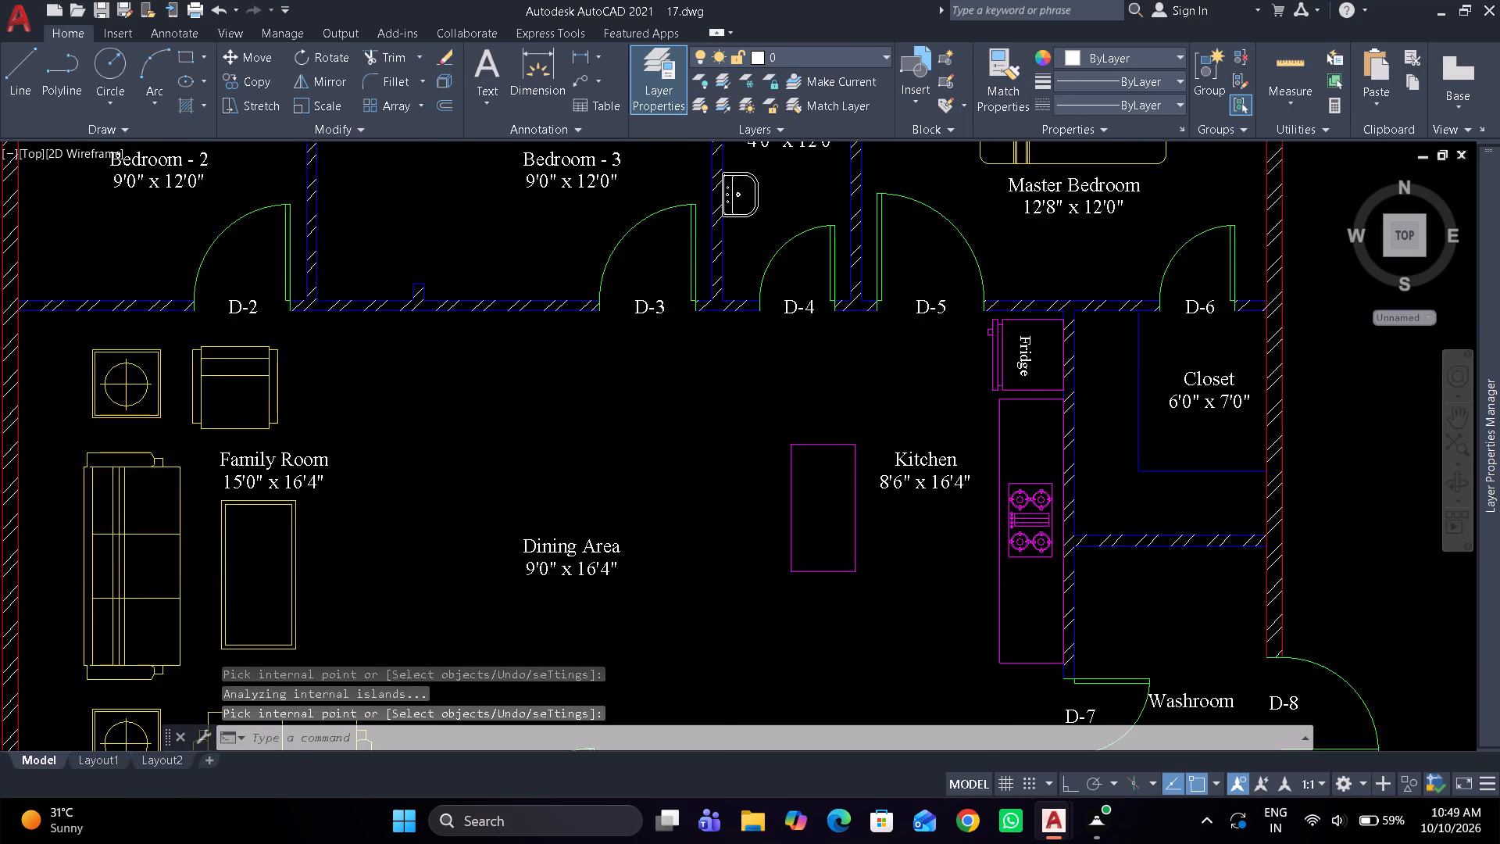
{"action": "scroll", "coordinate": [441, 284], "scroll_direction": "up", "scroll_amount": 1}
{"action": "left_click", "coordinate": [377, 342]}
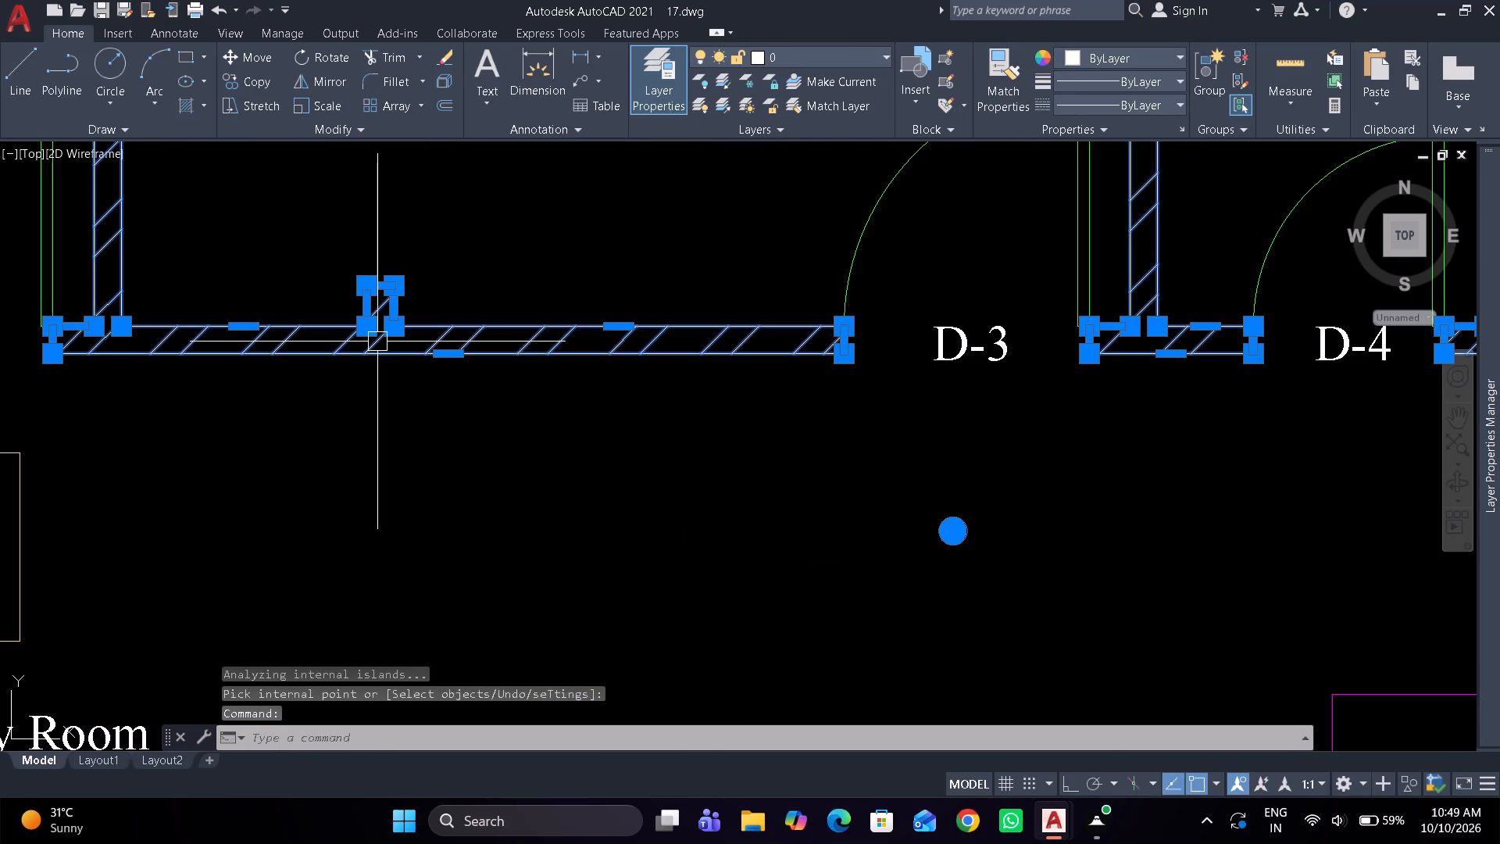
{"action": "scroll", "coordinate": [519, 376], "scroll_direction": "down", "scroll_amount": 4}
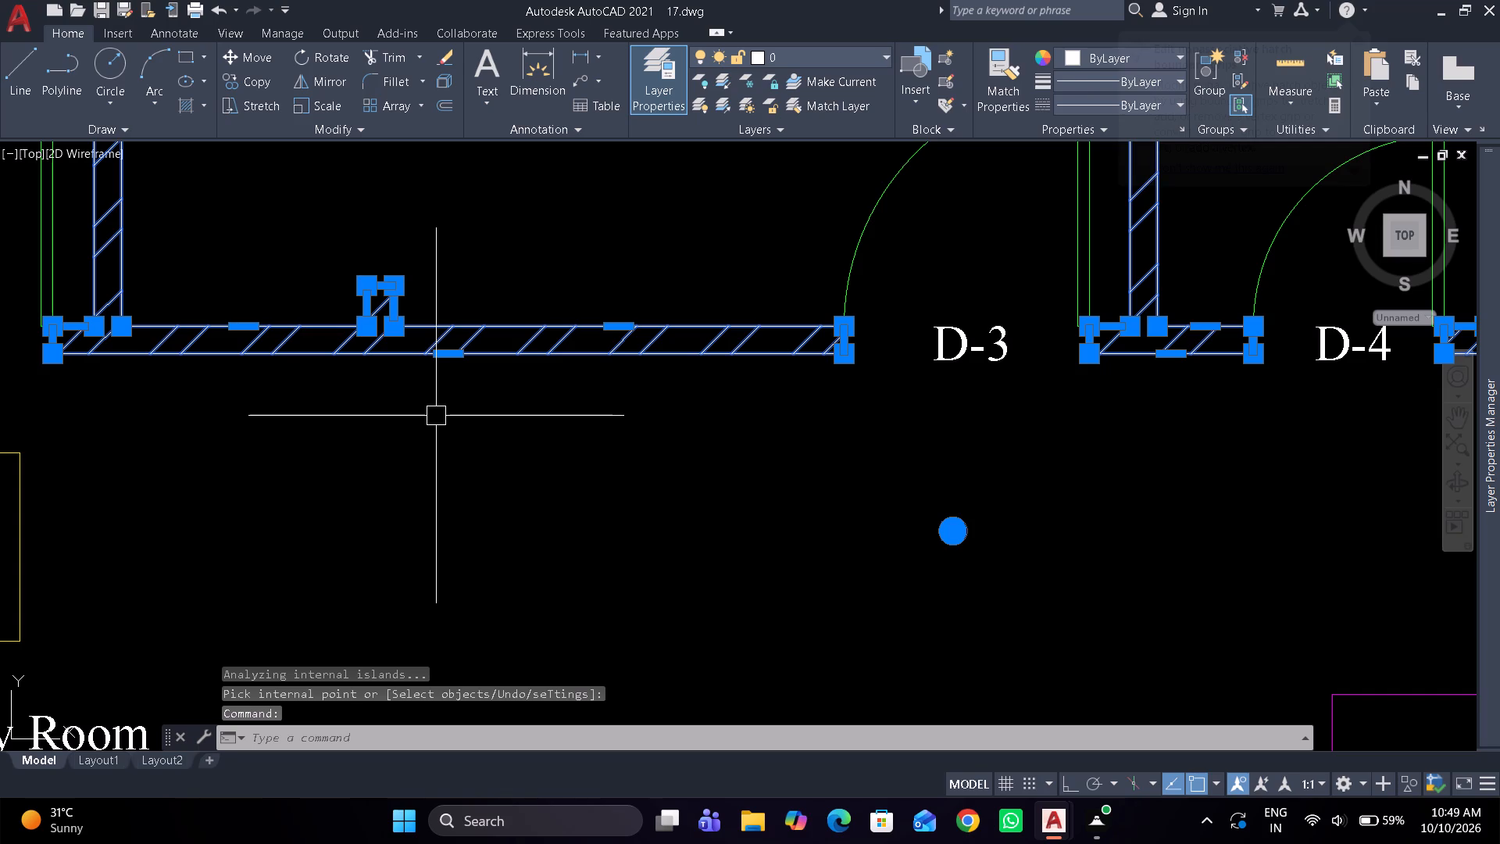
{"action": "scroll", "coordinate": [532, 417], "scroll_direction": "down", "scroll_amount": 2}
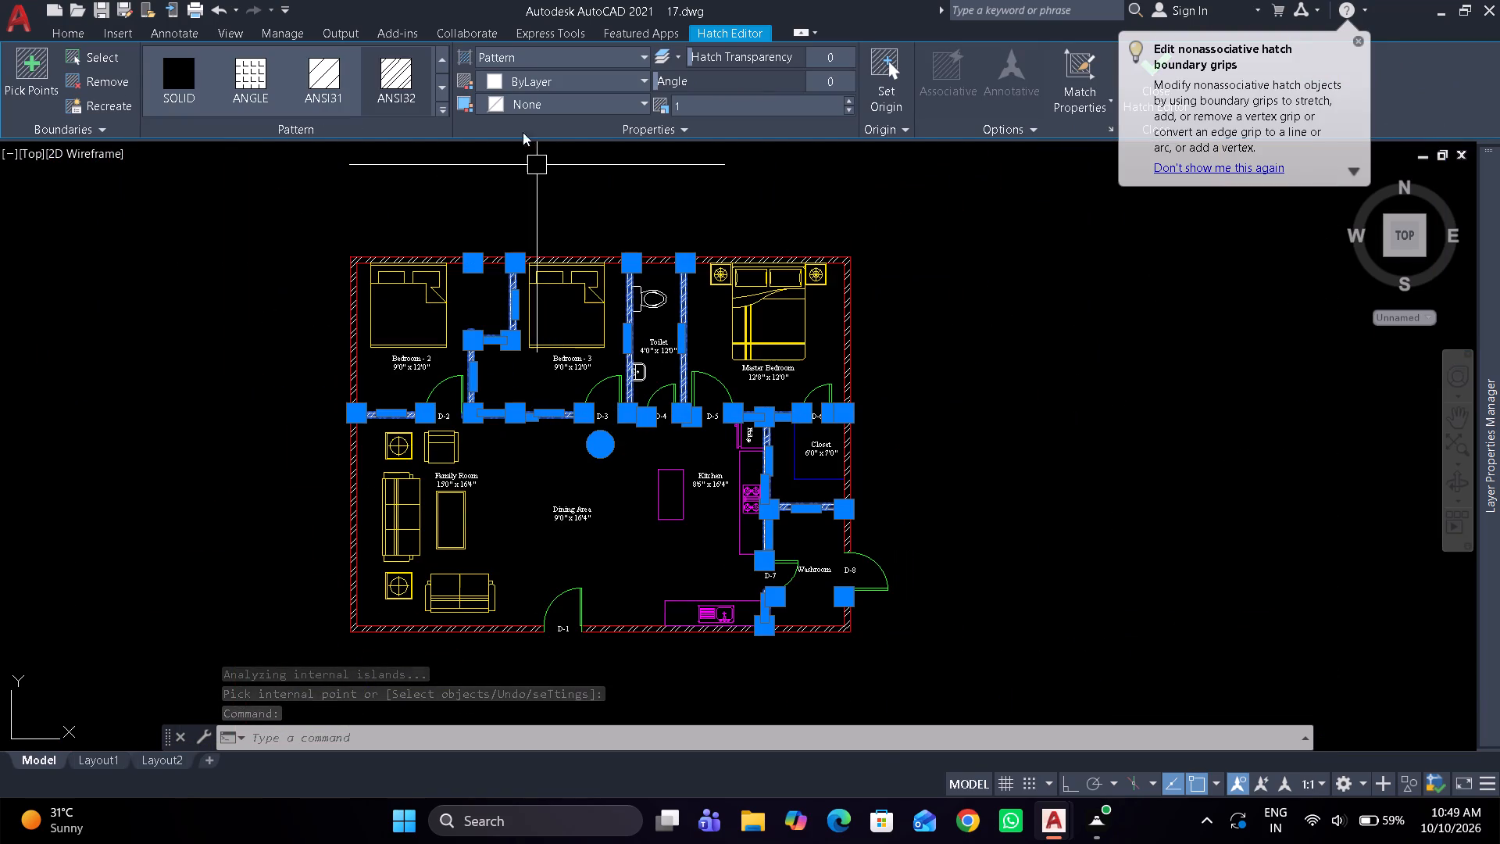
{"action": "left_click", "coordinate": [512, 52]}
{"action": "left_click", "coordinate": [509, 80]}
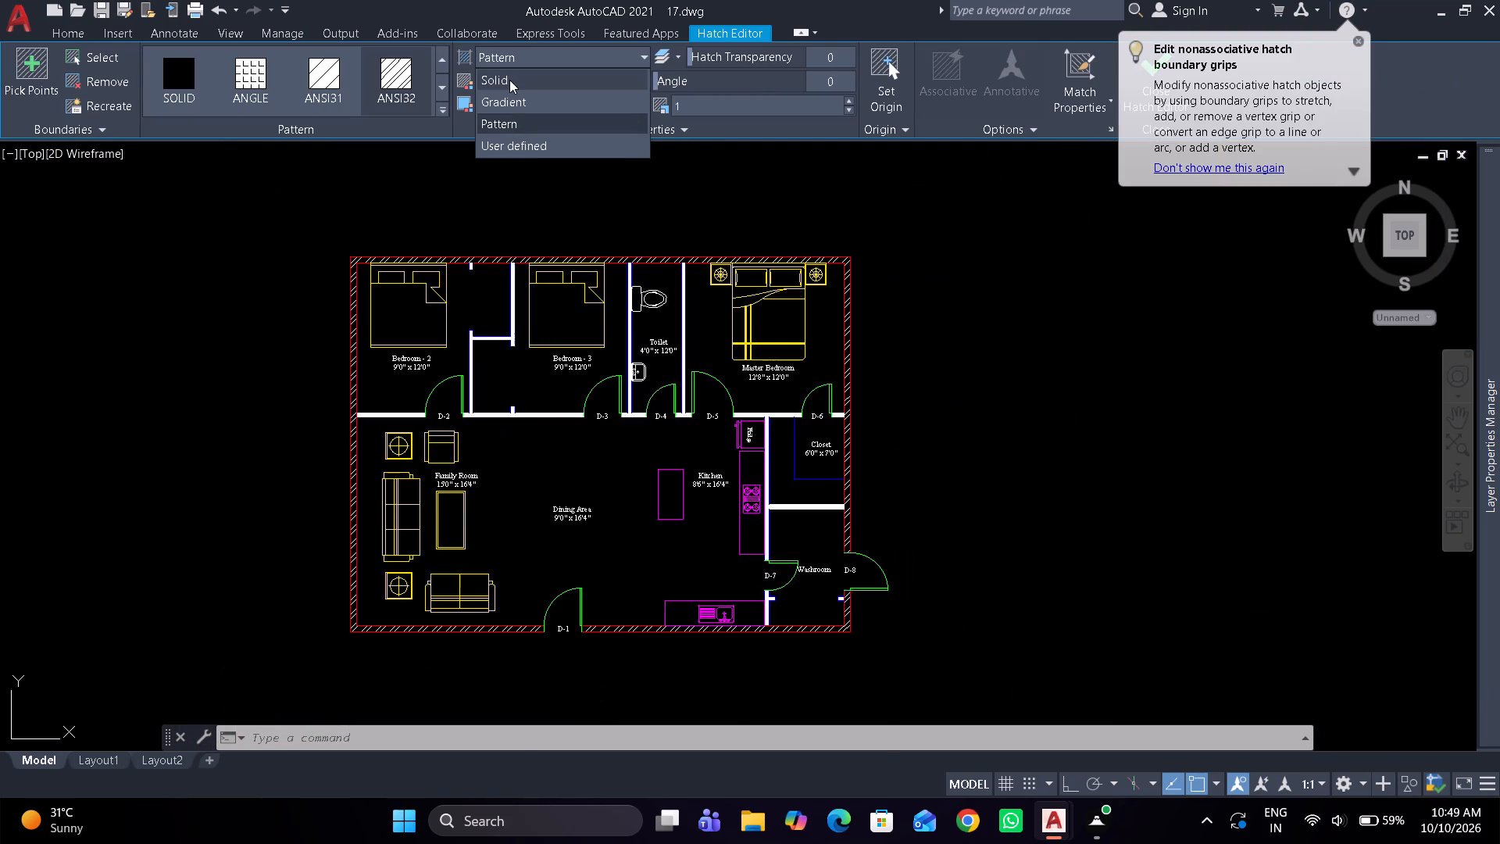
{"action": "left_click", "coordinate": [505, 188]}
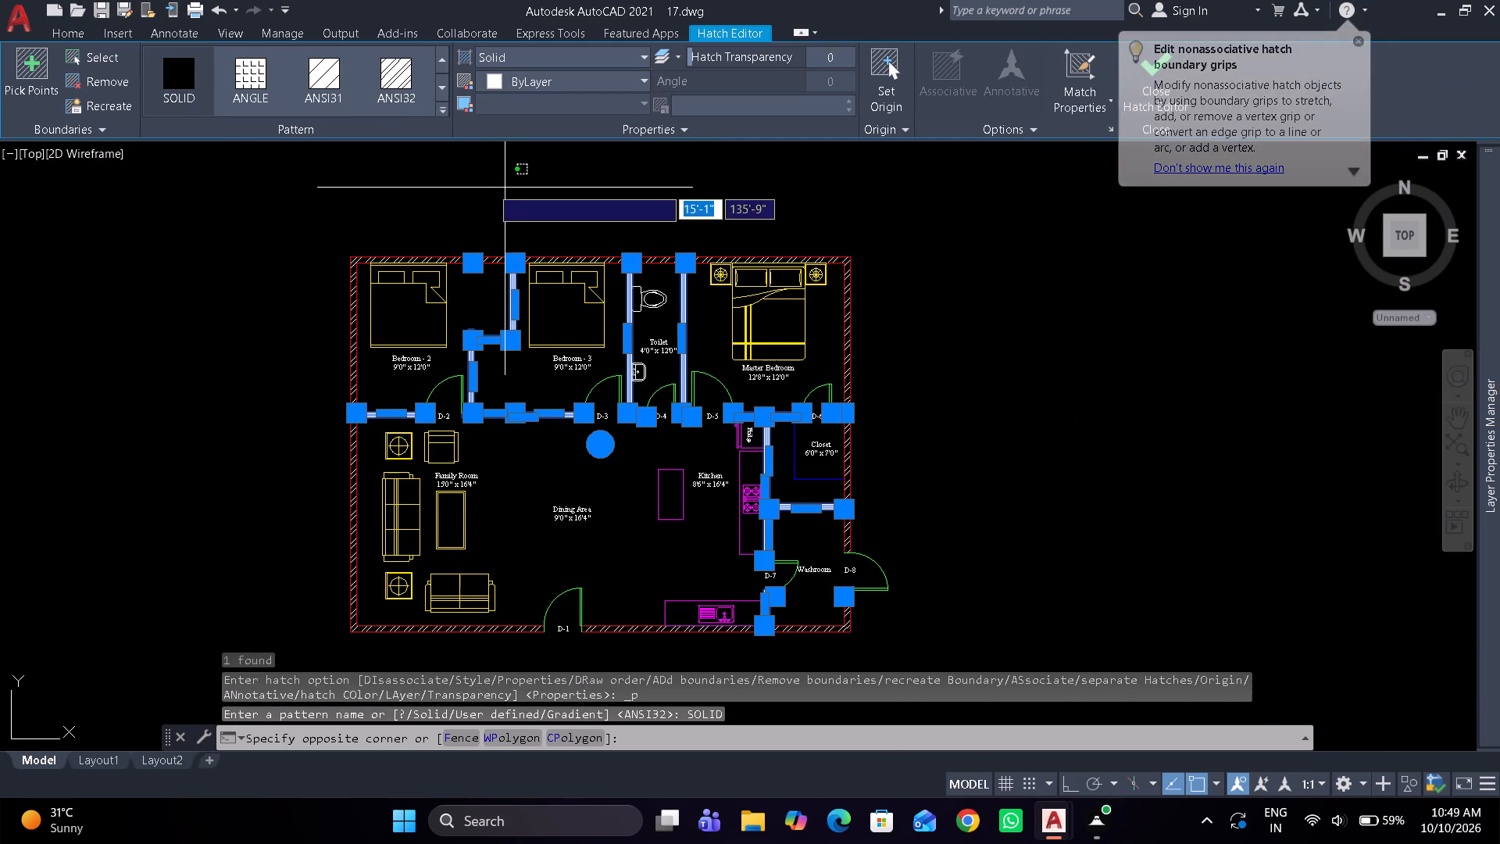
{"action": "left_click", "coordinate": [485, 184]}
{"action": "key", "text": "Escape"}
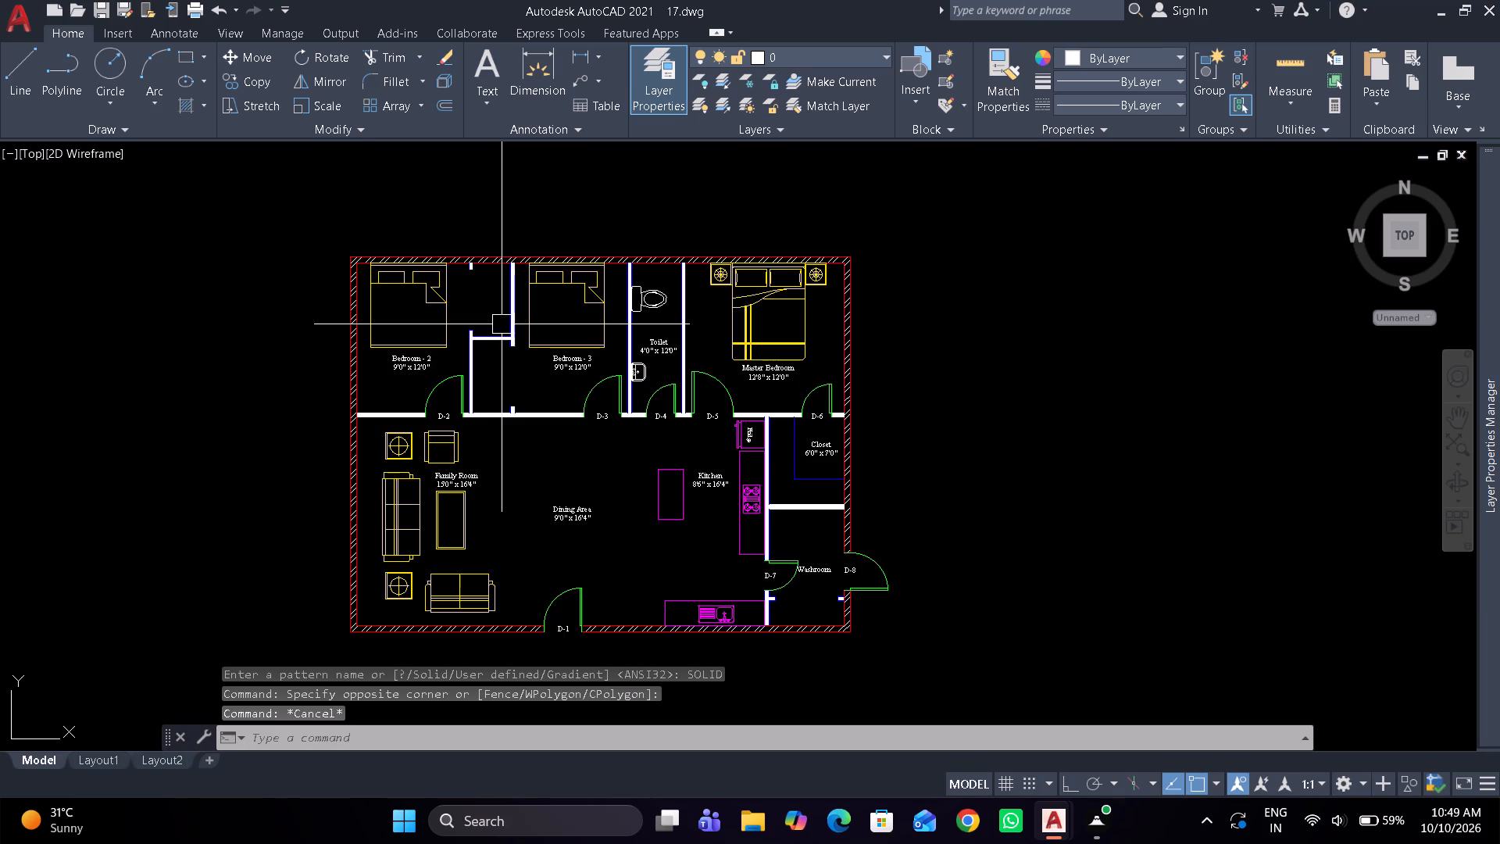
Set the interior walls' hatch colour to Blue.
{"action": "scroll", "coordinate": [498, 353], "scroll_direction": "up", "scroll_amount": 4}
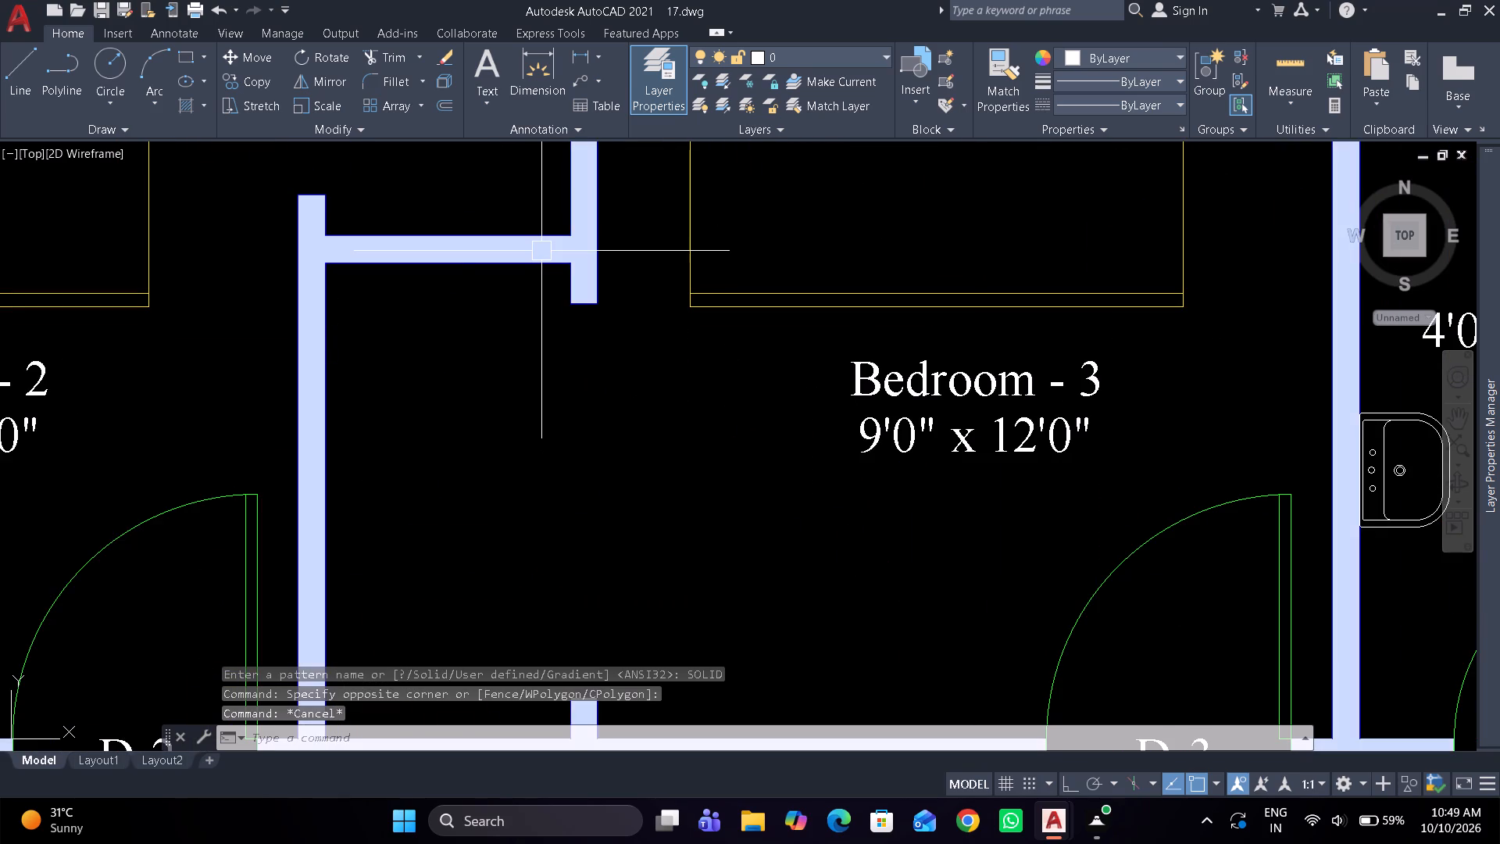
{"action": "left_click", "coordinate": [541, 251]}
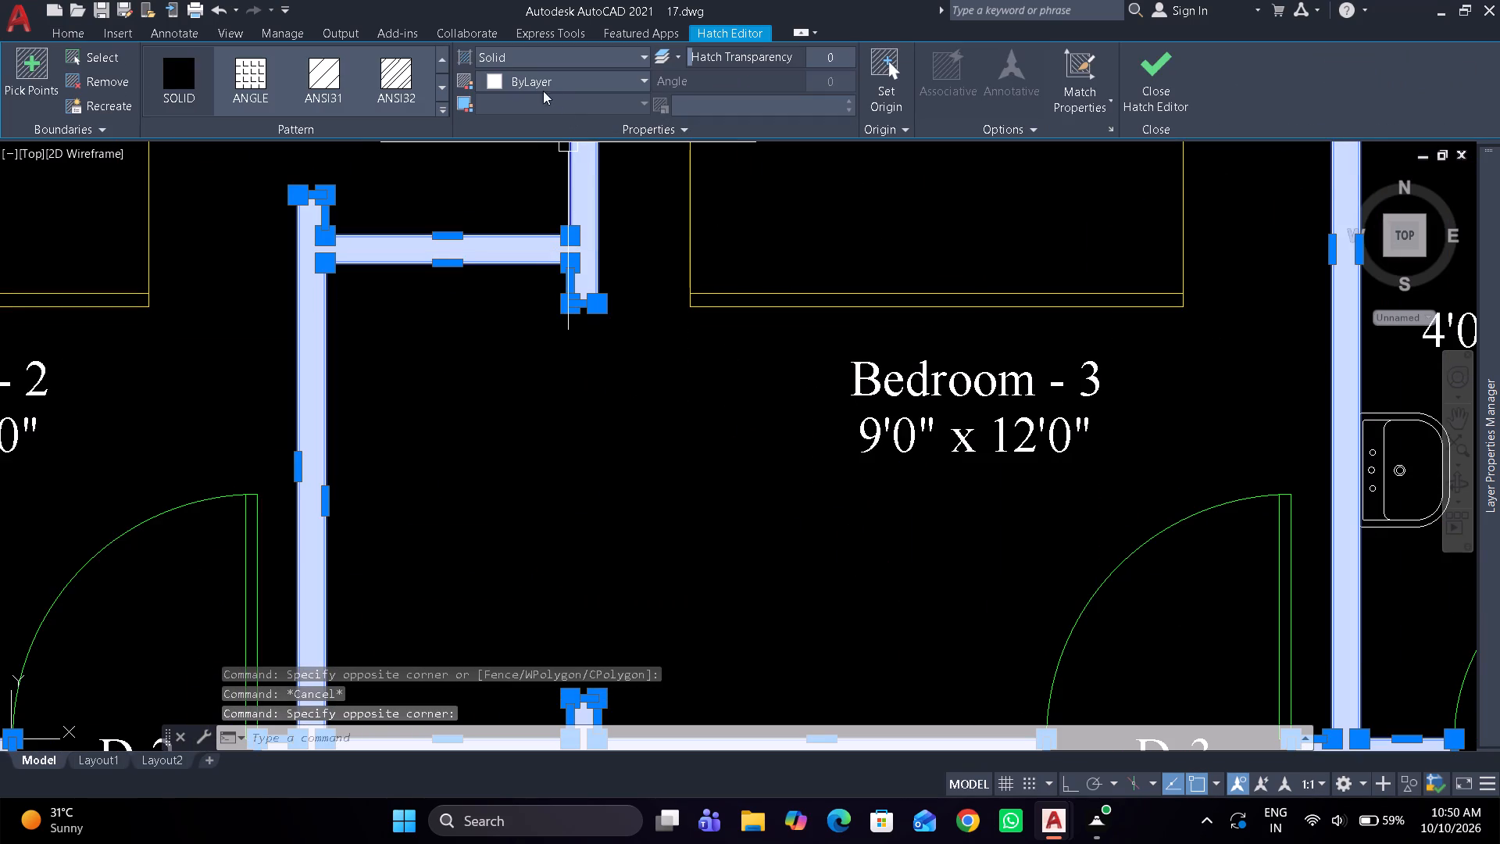
{"action": "left_click", "coordinate": [534, 77]}
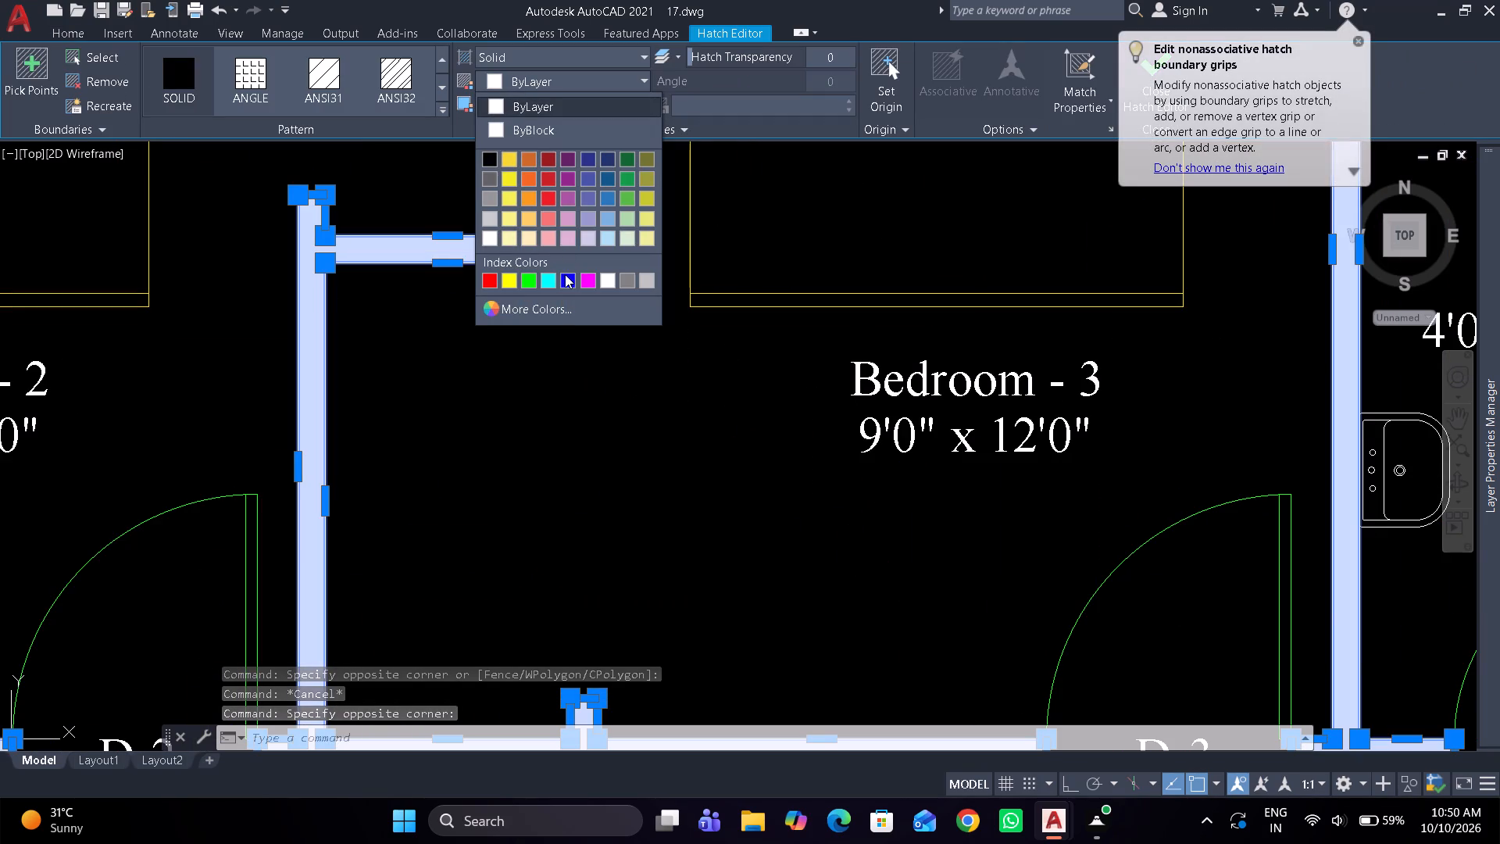
{"action": "left_click", "coordinate": [567, 277]}
{"action": "key", "text": "Escape"}
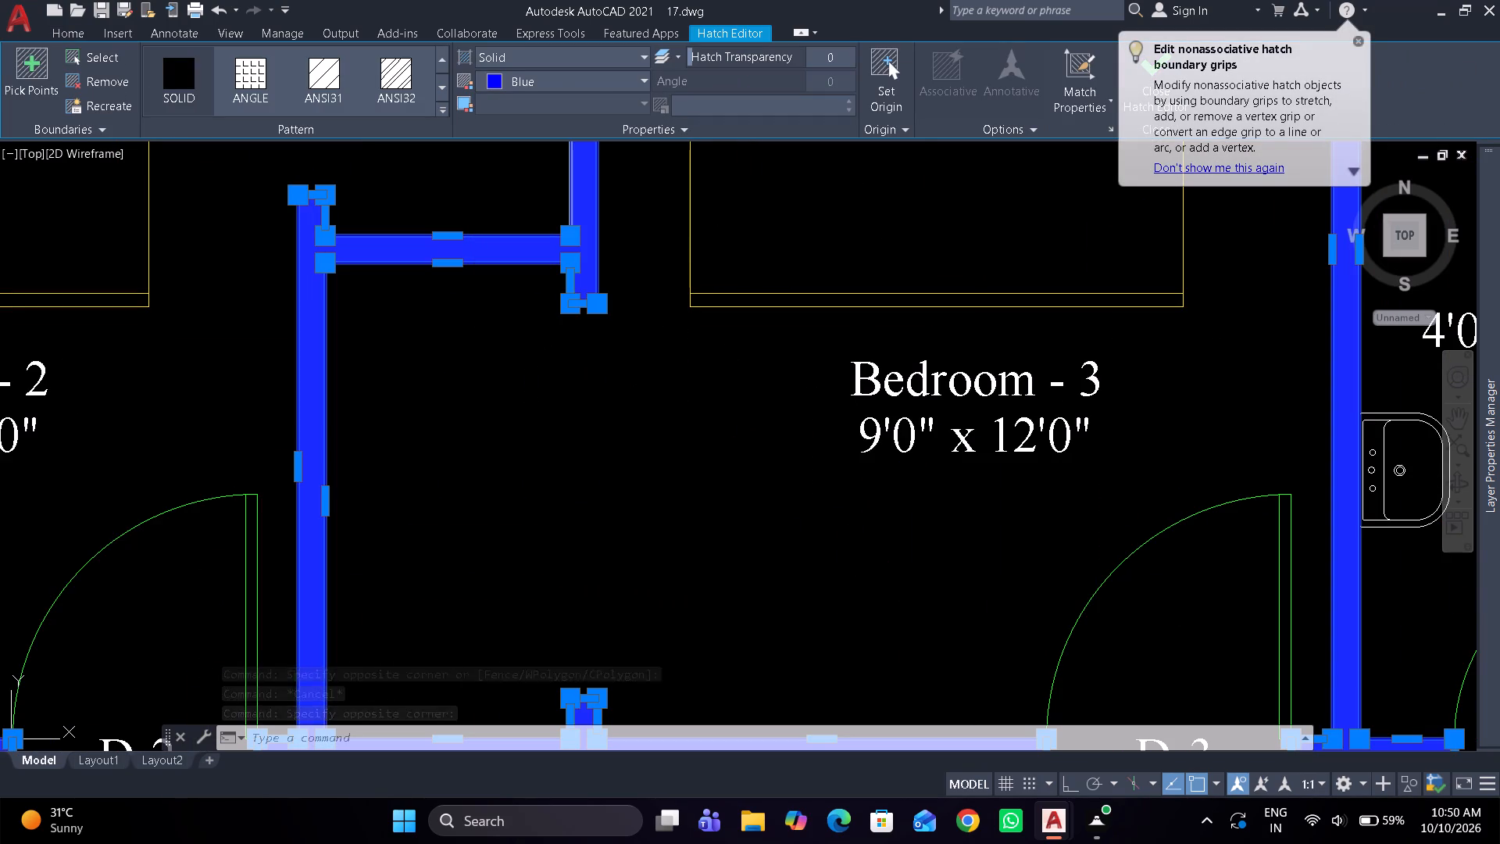
Change the exterior walls' hatch to a Solid fill coloured Red.
{"action": "scroll", "coordinate": [527, 402], "scroll_direction": "down", "scroll_amount": 4}
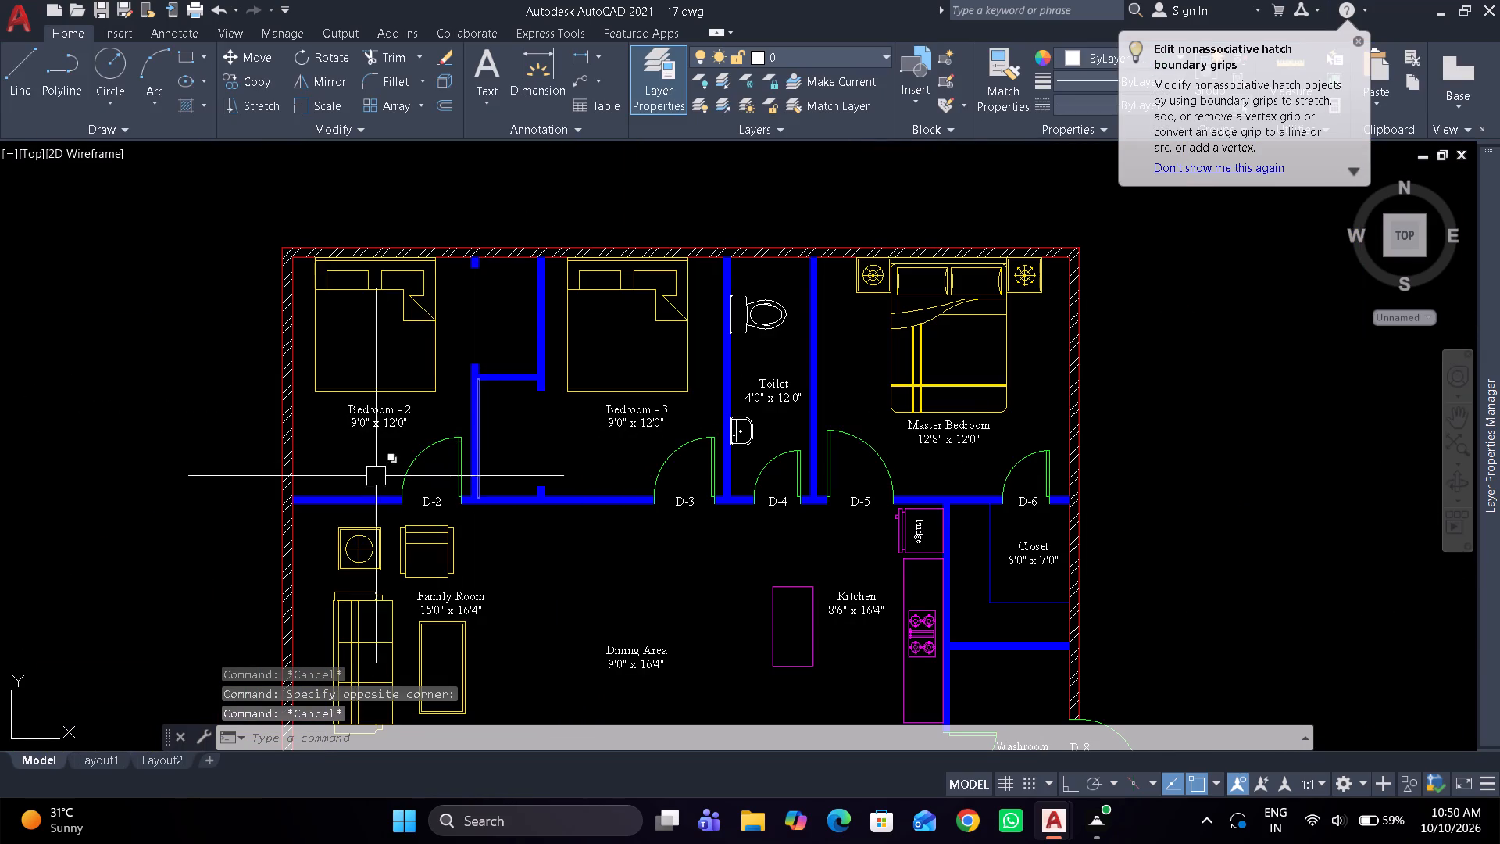
{"action": "scroll", "coordinate": [305, 429], "scroll_direction": "up", "scroll_amount": 3}
{"action": "left_click", "coordinate": [245, 370]}
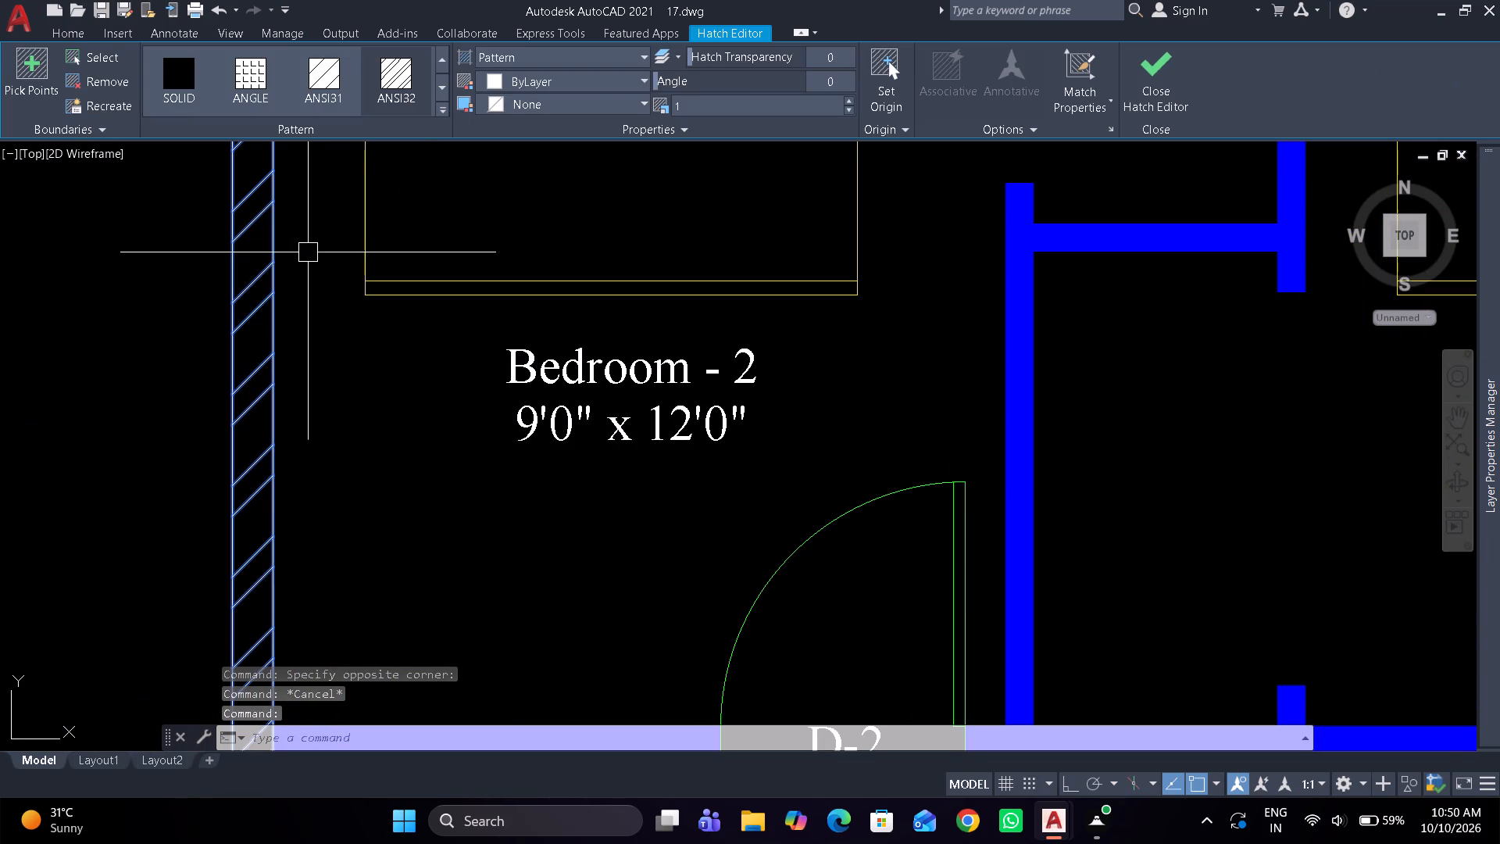
{"action": "left_click", "coordinate": [527, 52]}
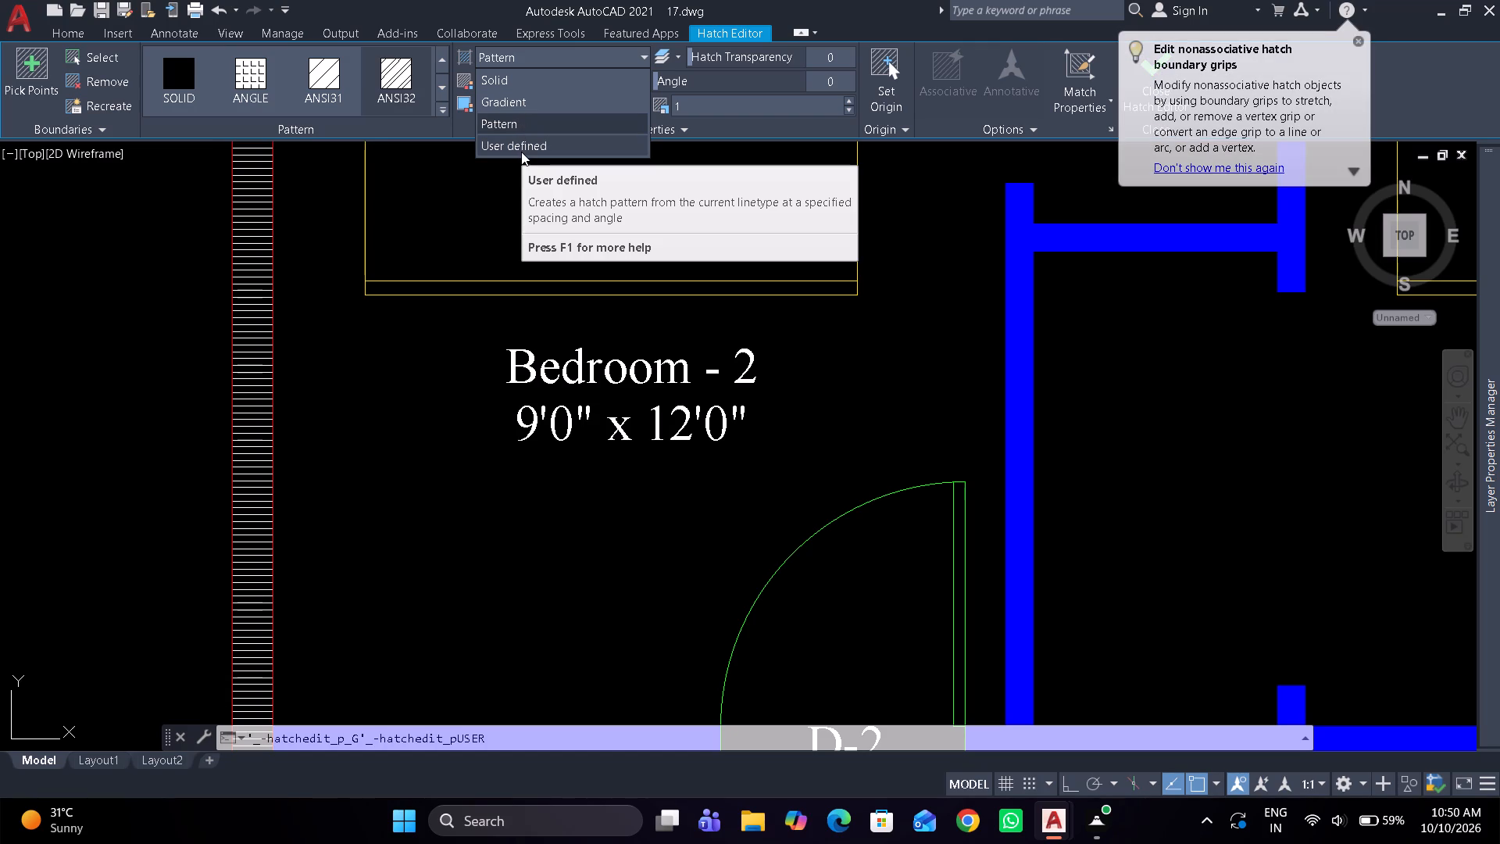
{"action": "left_click", "coordinate": [510, 85]}
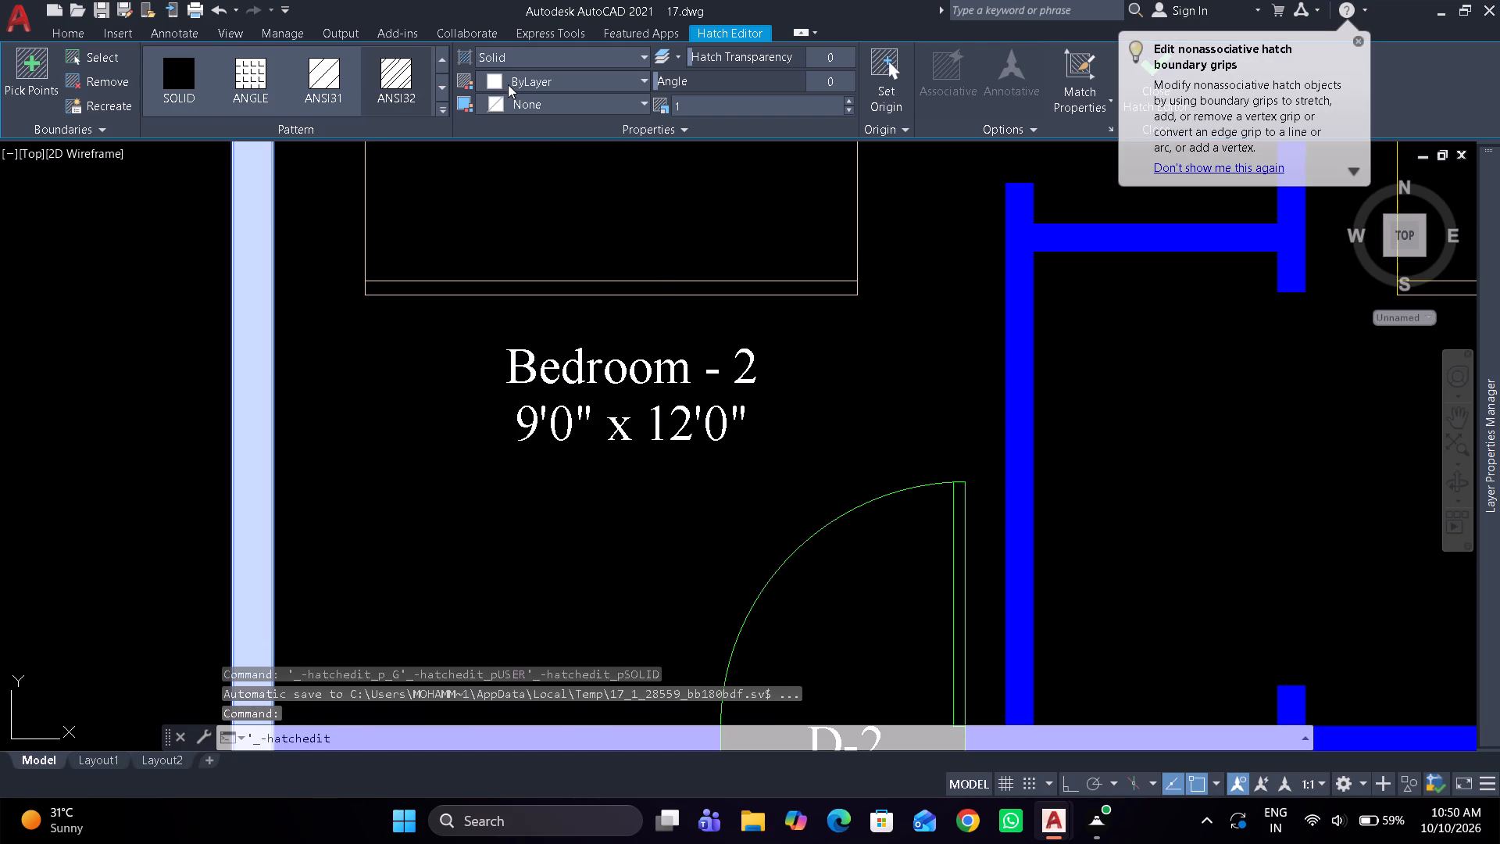
{"action": "left_click", "coordinate": [510, 81]}
{"action": "left_click", "coordinate": [491, 273]}
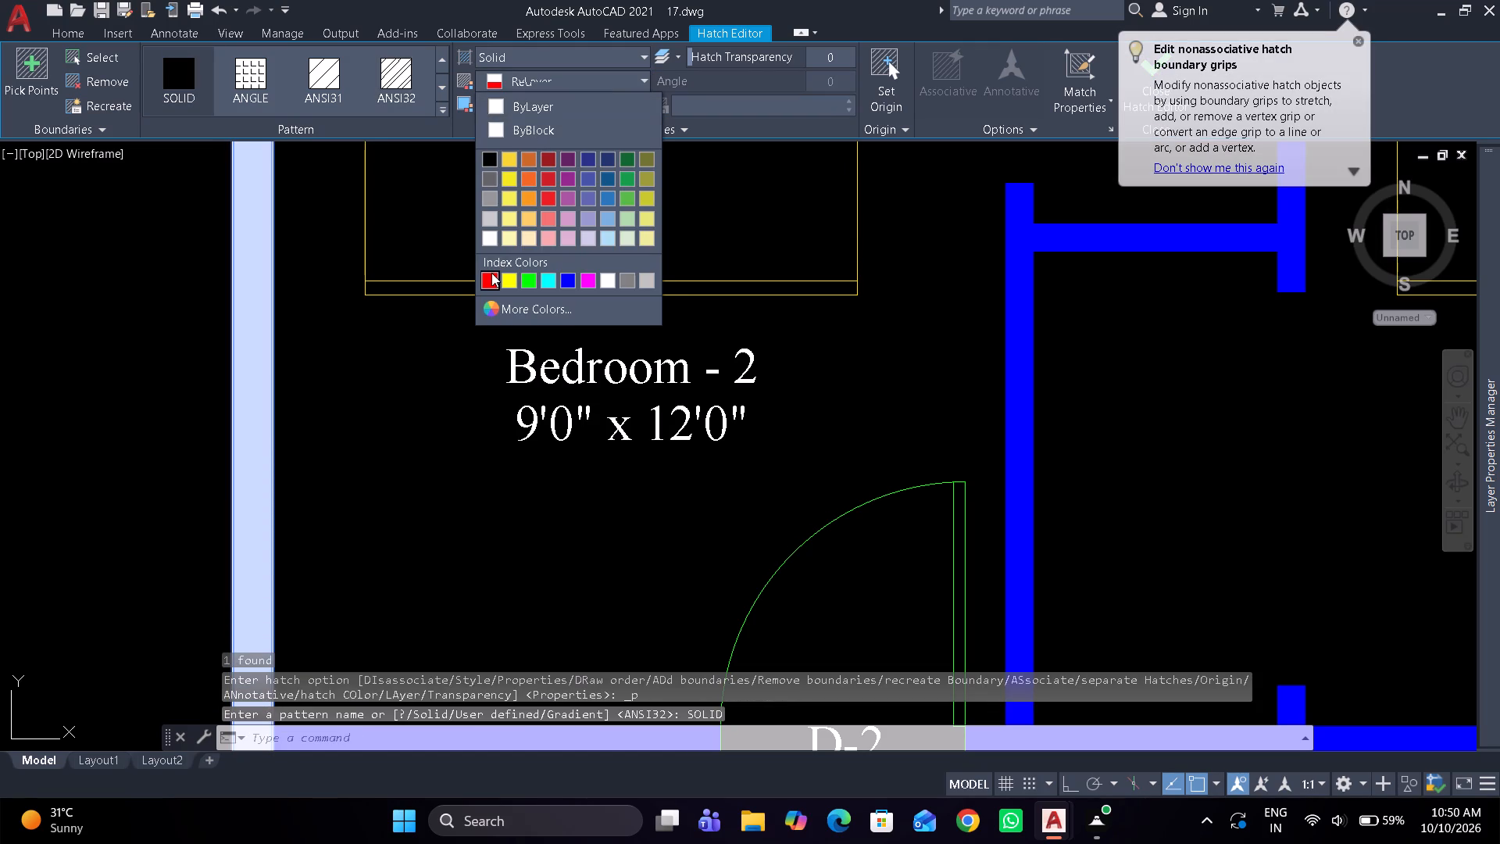
{"action": "scroll", "coordinate": [423, 395], "scroll_direction": "down", "scroll_amount": 4}
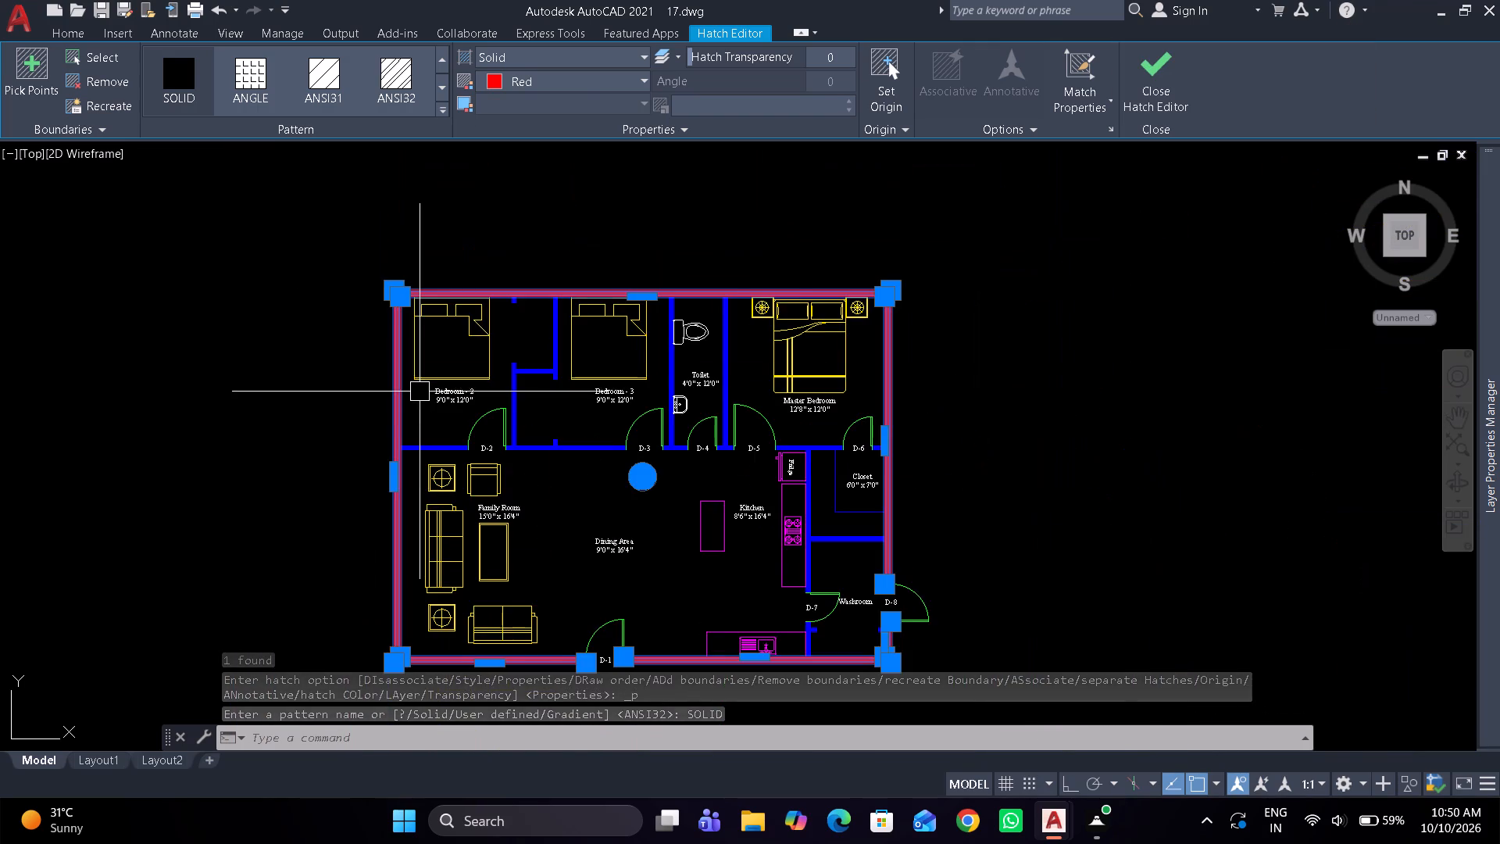
{"action": "middle_click_drag", "start_coordinate": [419, 388], "coordinate": [388, 316]}
{"action": "key", "text": "Escape"}
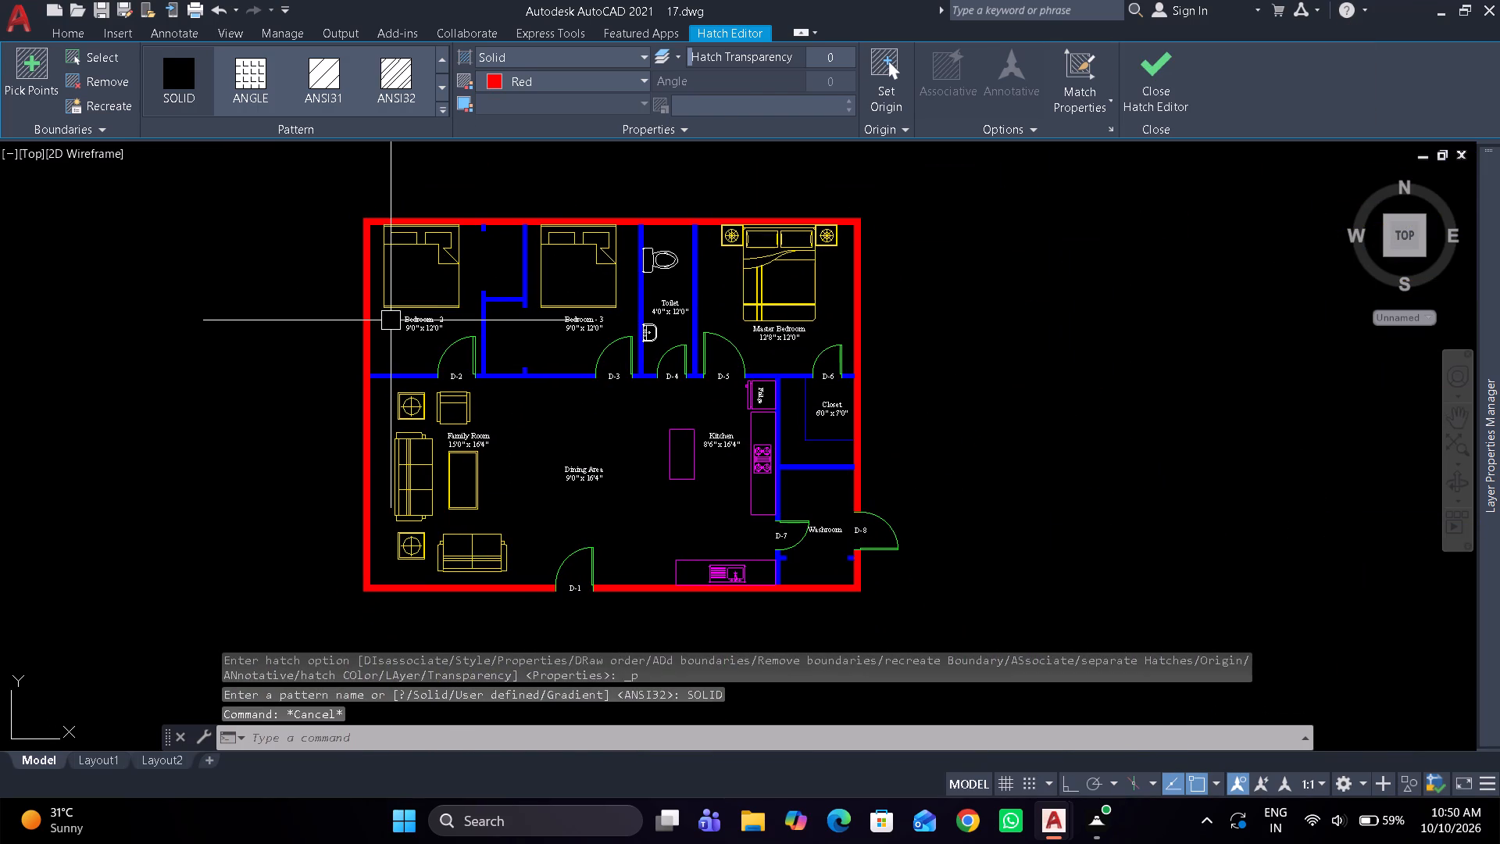
Save the drawing with the whole floor plan in view.
{"action": "middle_click", "coordinate": [522, 413]}
{"action": "middle_click", "coordinate": [522, 413]}
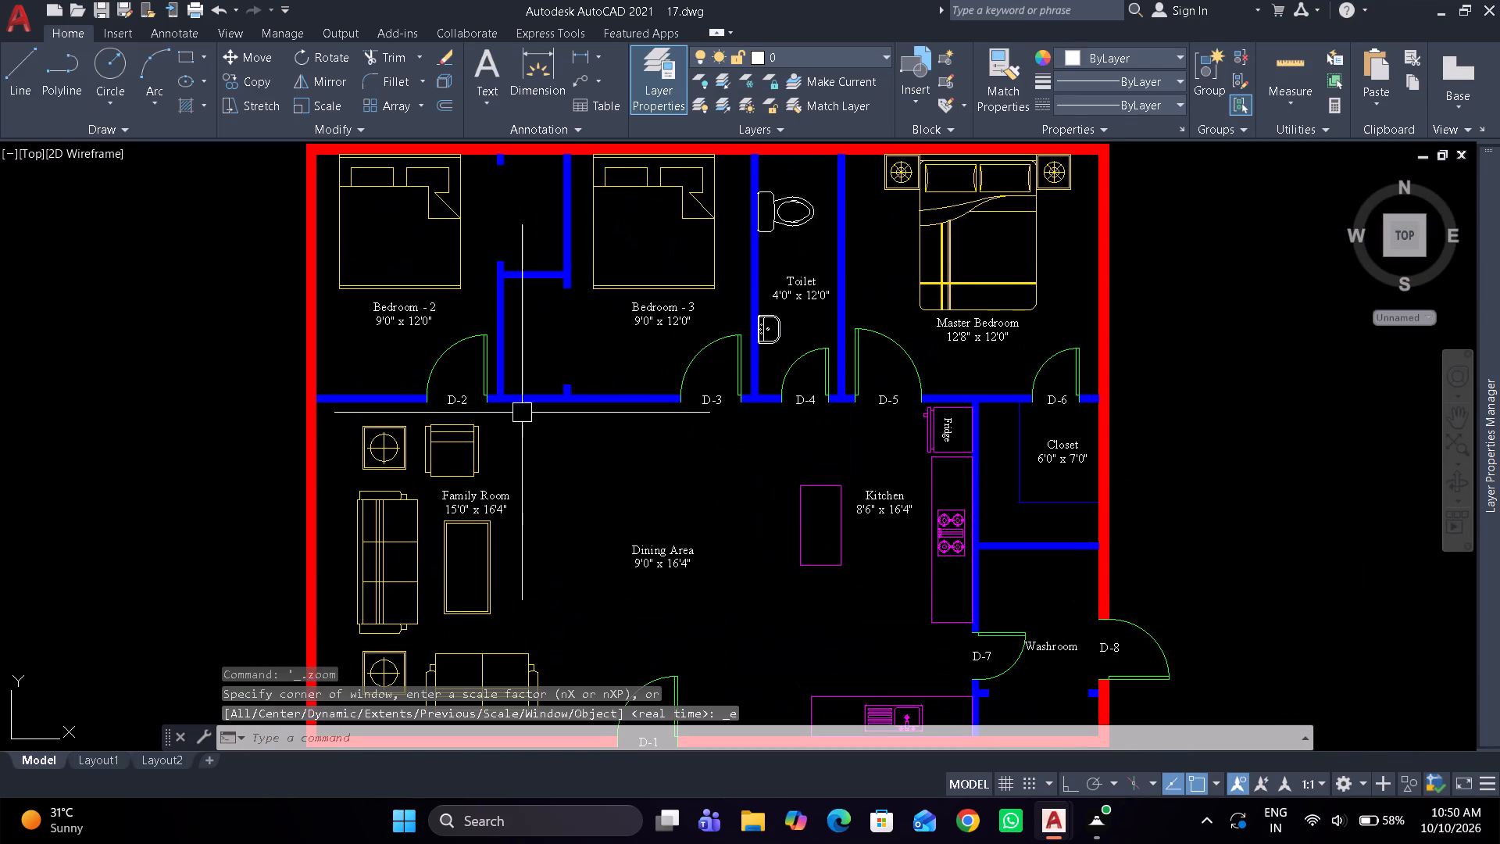
{"action": "key", "text": "ctrl+s"}
Set up a plot of the model to Microsoft Print to PDF, centred and fitted to the paper.
{"action": "scroll", "coordinate": [522, 413], "scroll_direction": "down", "scroll_amount": 1}
{"action": "middle_click_drag", "start_coordinate": [522, 413], "coordinate": [521, 405]}
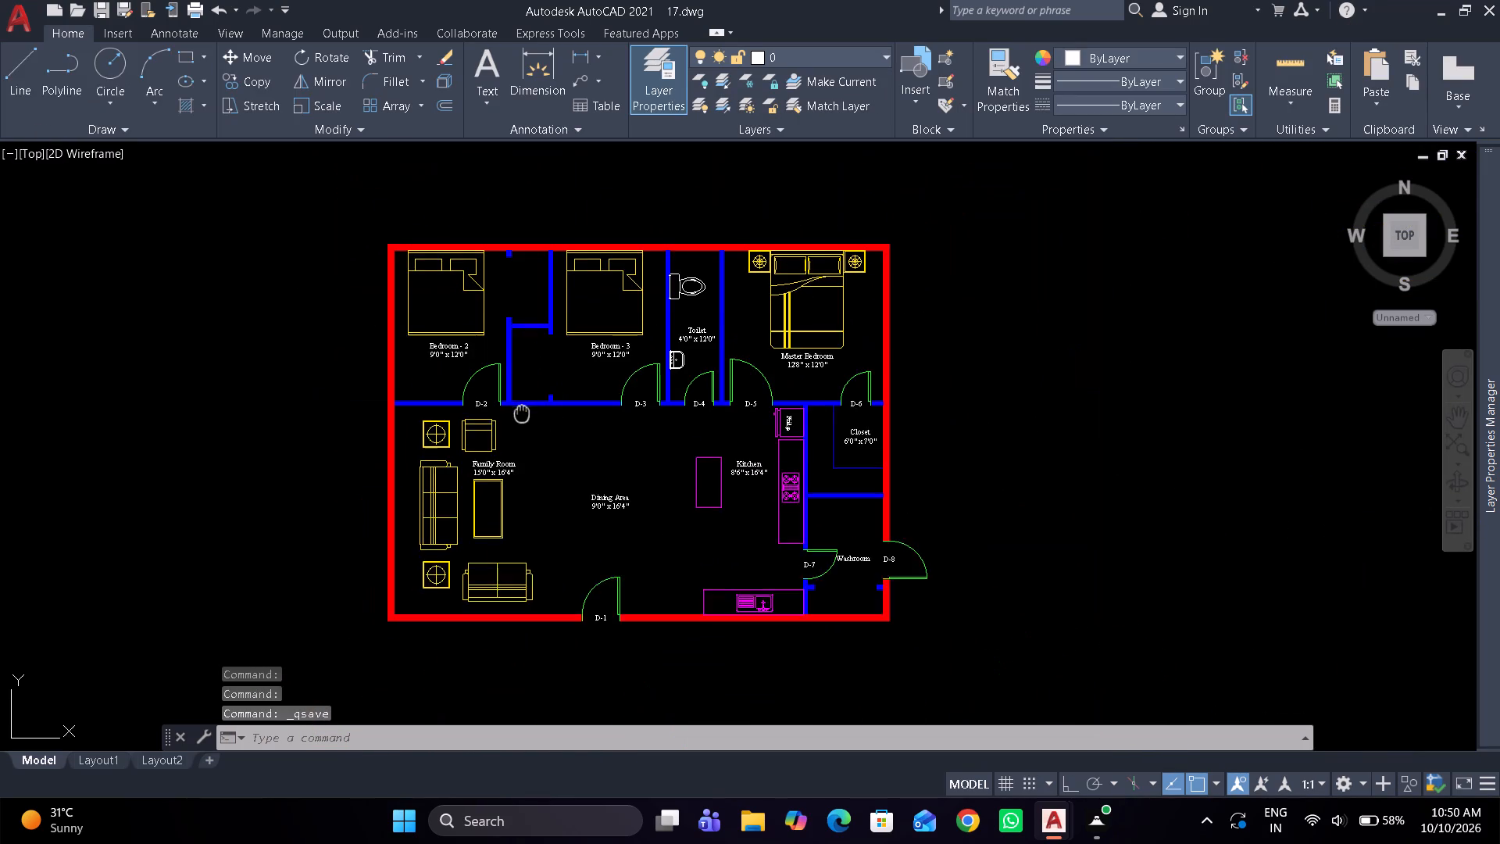
{"action": "middle_click_drag", "start_coordinate": [521, 405], "coordinate": [516, 389]}
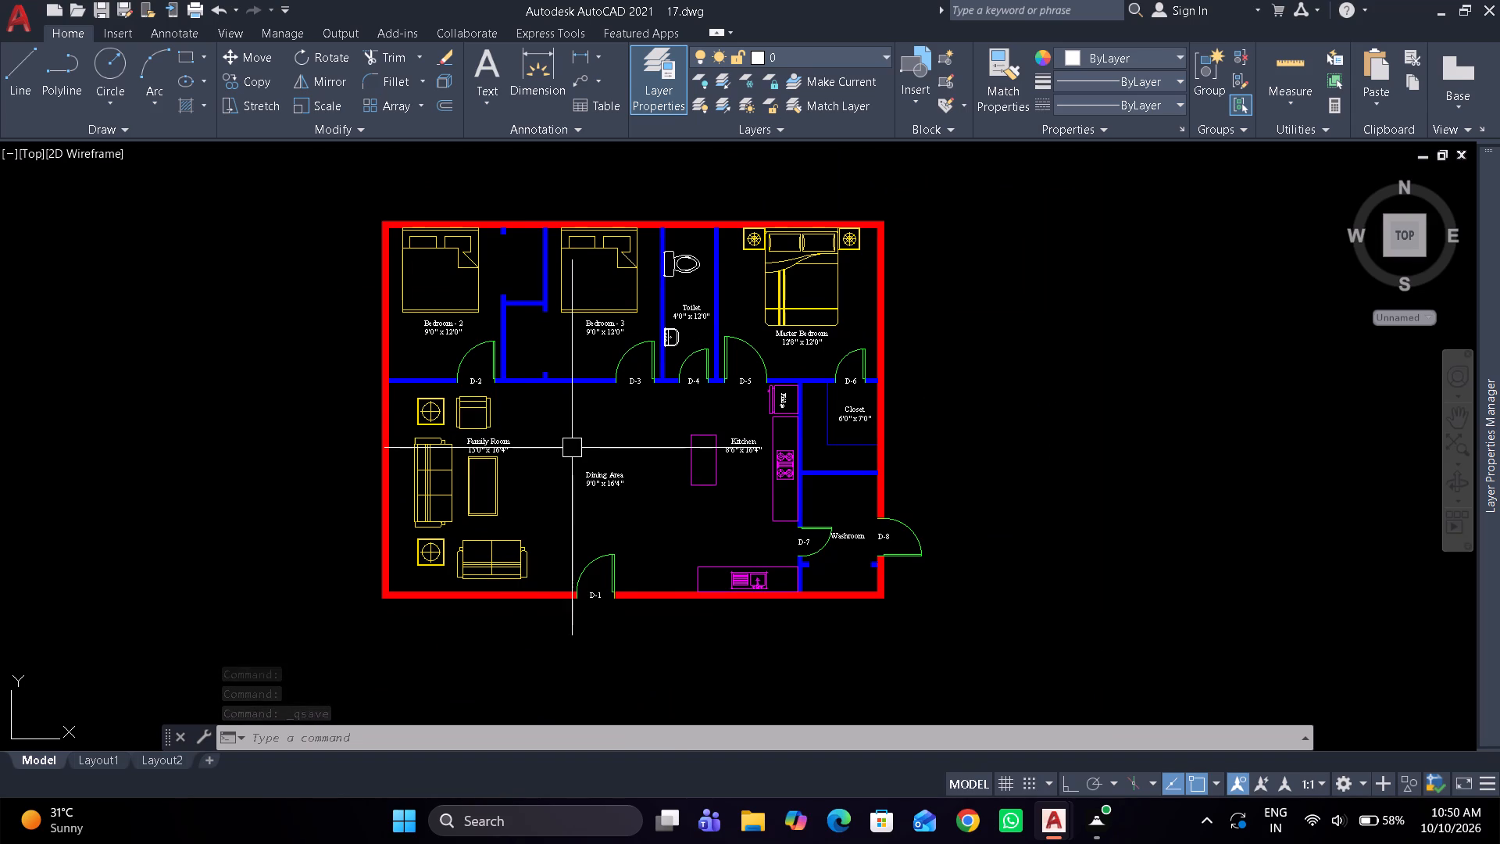
{"action": "key", "text": "ctrl+p"}
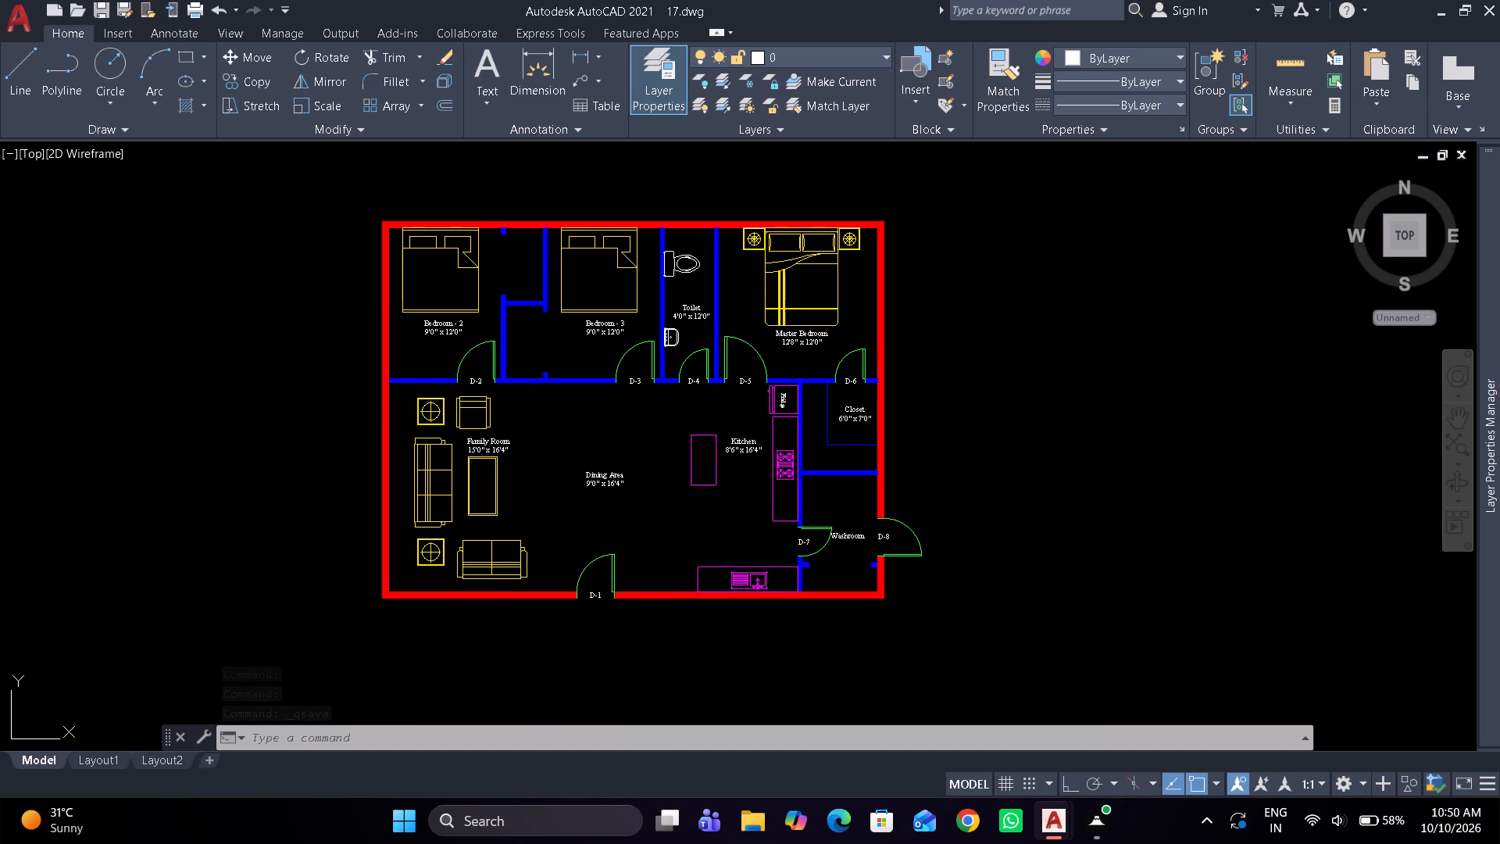
{"action": "left_click", "coordinate": [559, 272]}
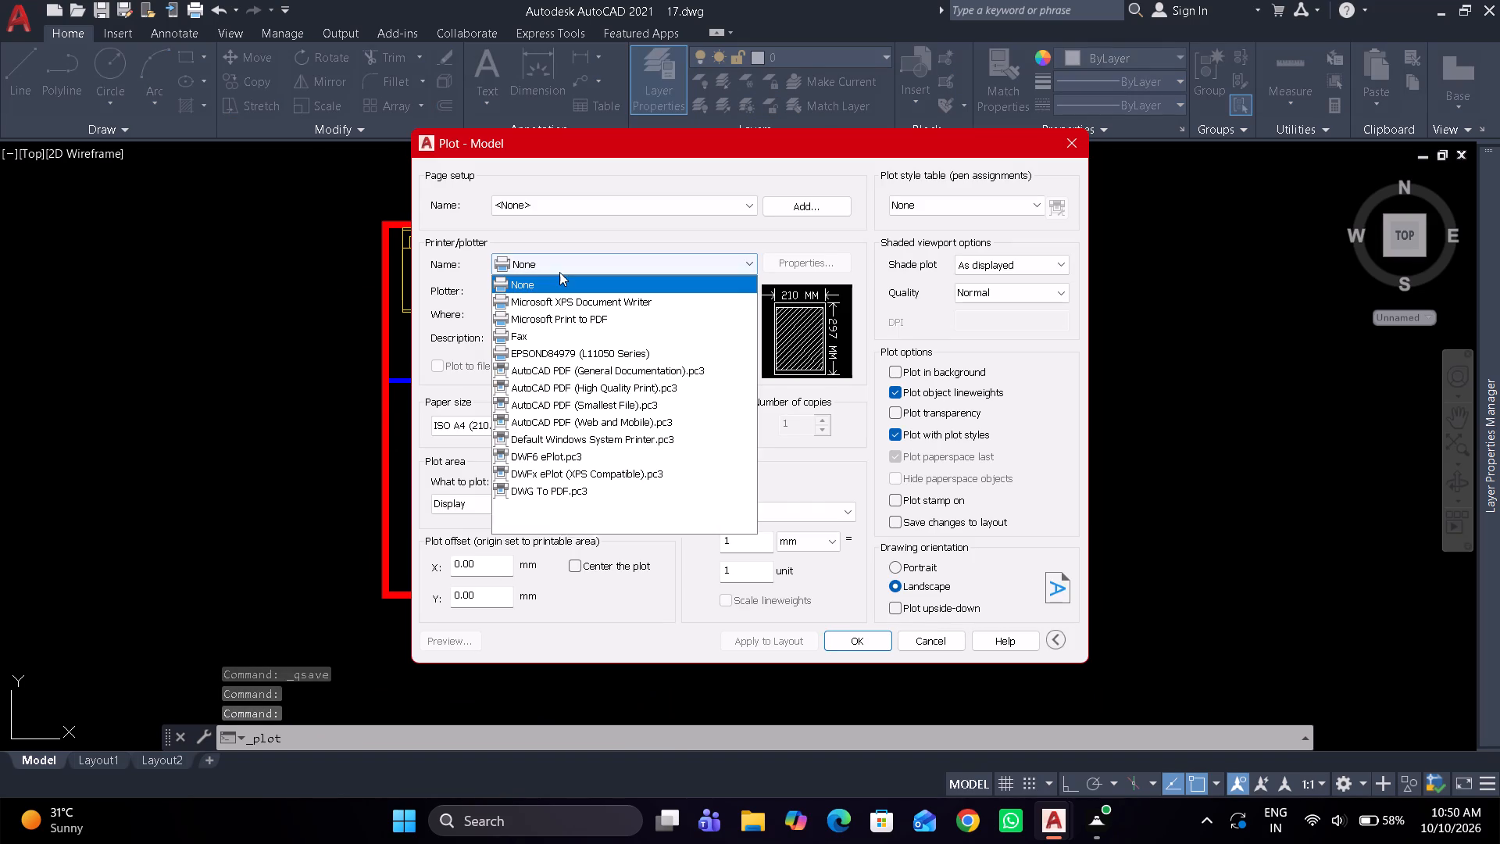
{"action": "left_click", "coordinate": [555, 311]}
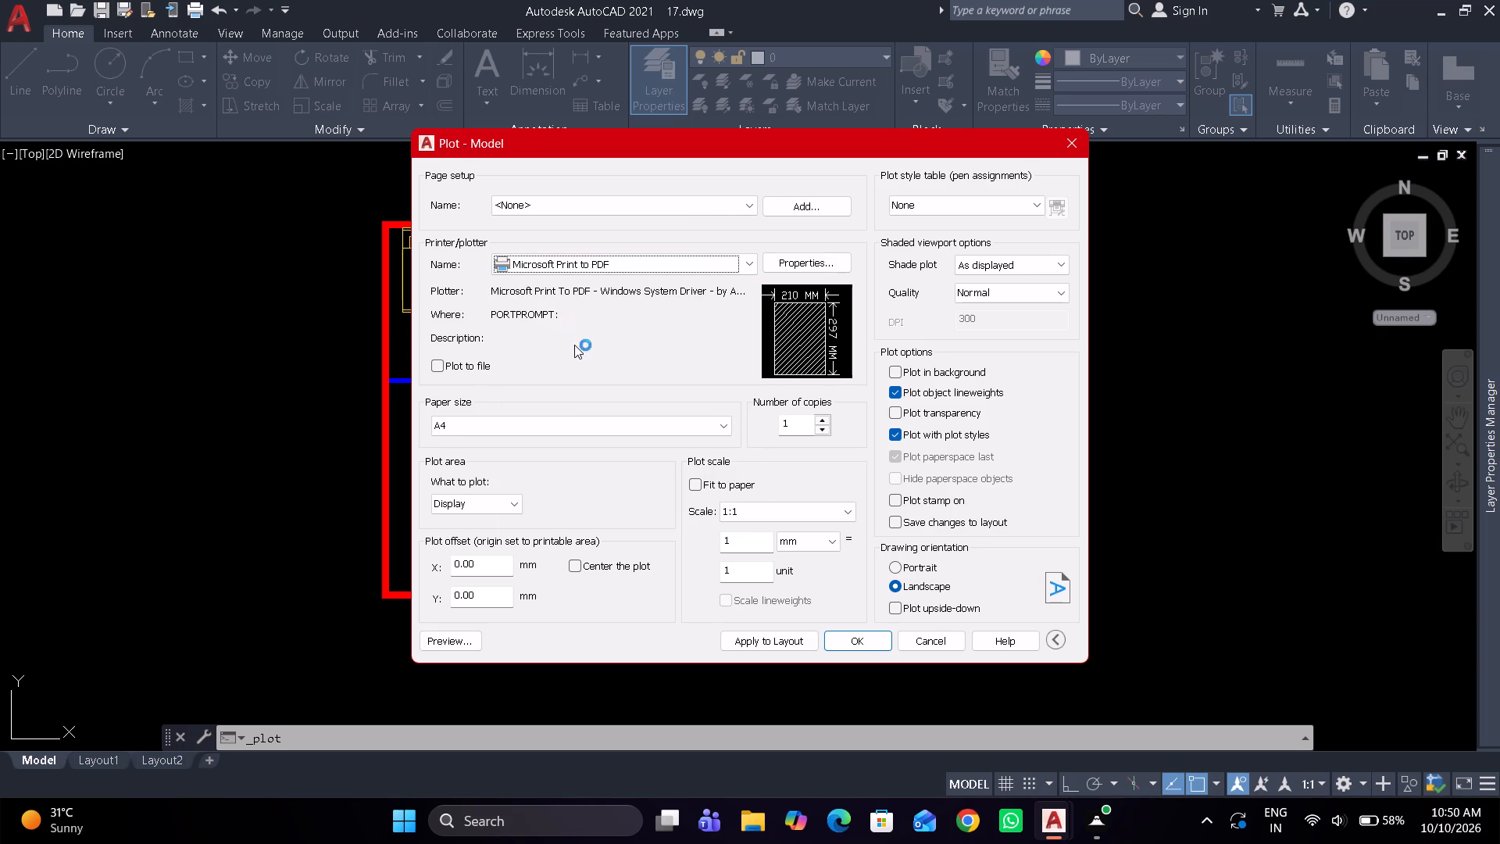
{"action": "left_click", "coordinate": [578, 567]}
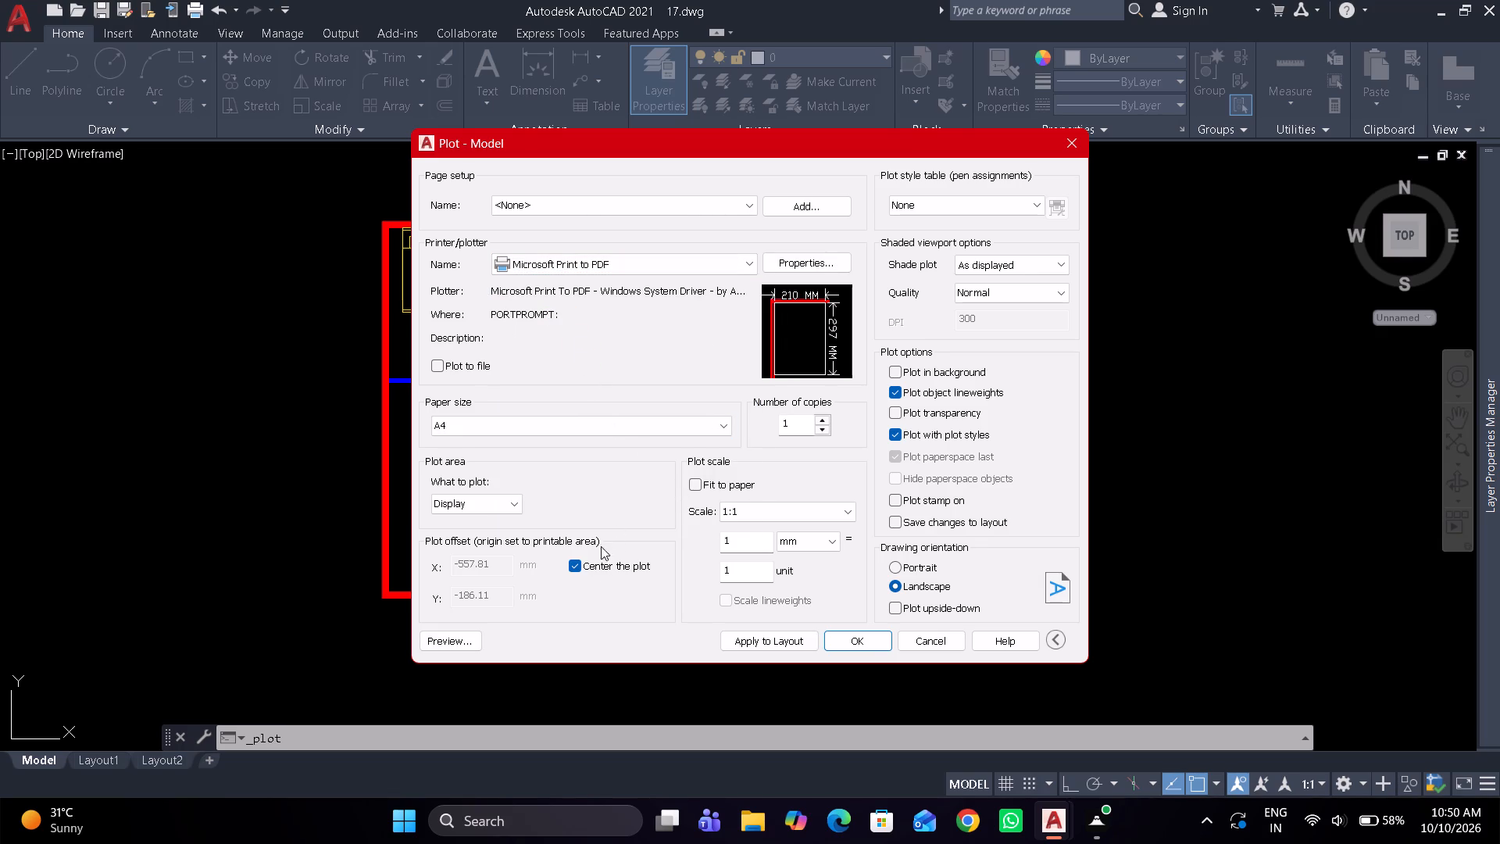
{"action": "left_click", "coordinate": [693, 485]}
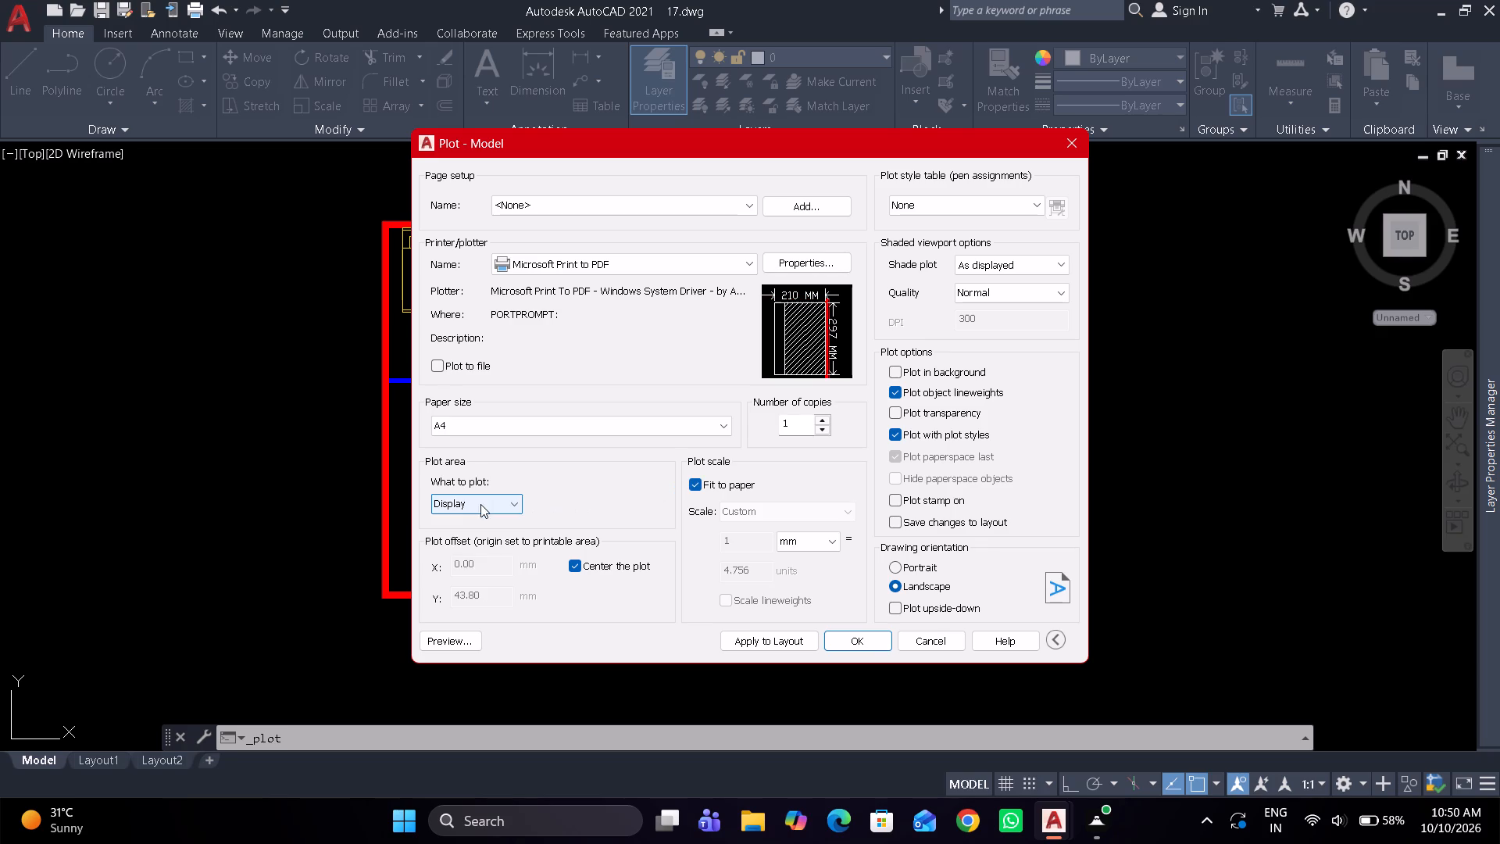
Set the plot area to a window enclosing the whole floor plan, including door D-8's swing, and preview the plot.
{"action": "left_click", "coordinate": [475, 504]}
{"action": "left_click", "coordinate": [469, 555]}
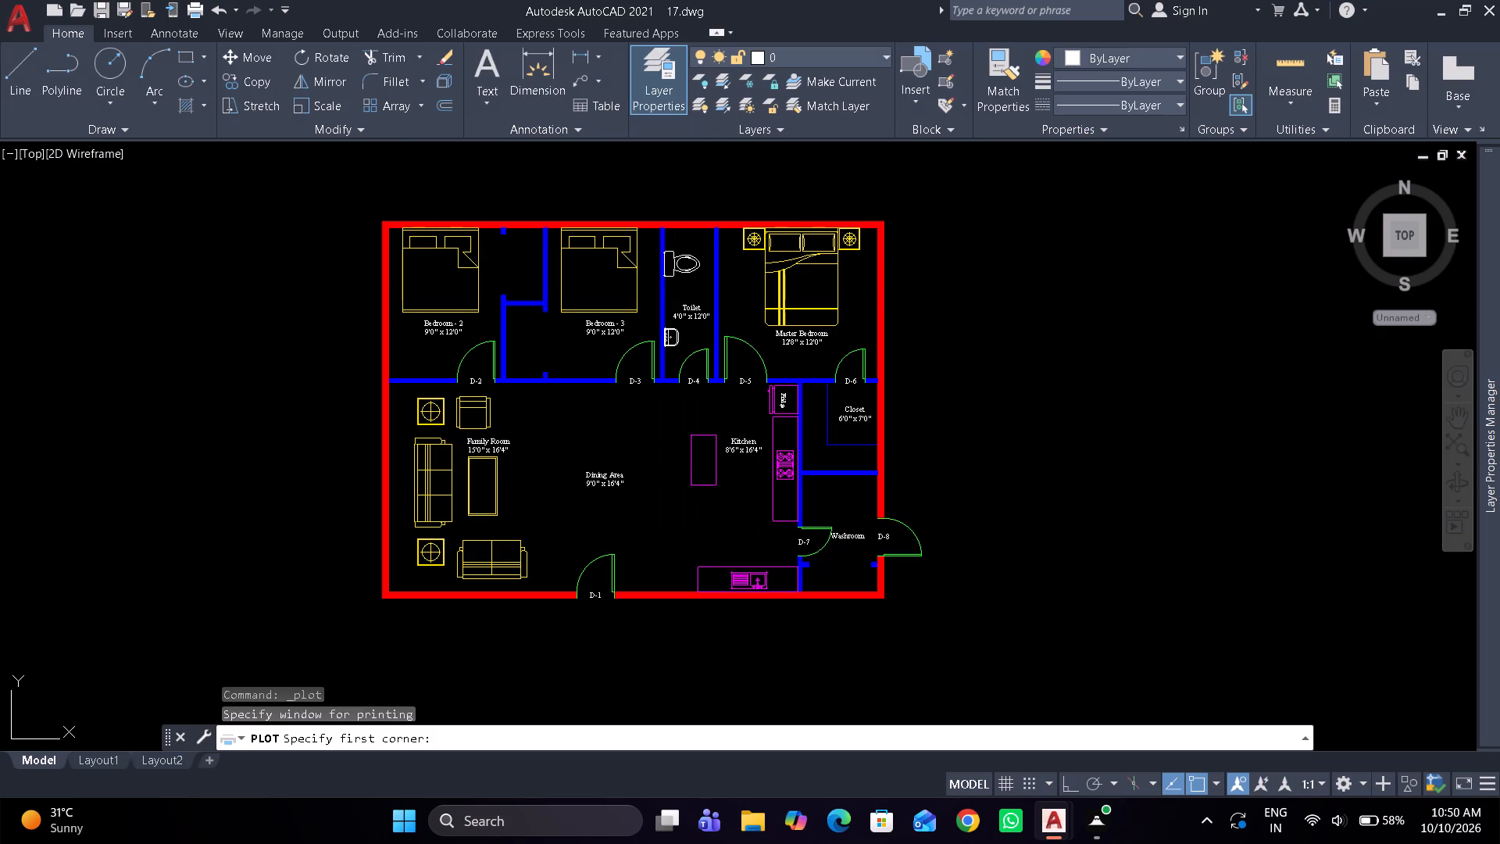
{"action": "scroll", "coordinate": [366, 210], "scroll_direction": "up", "scroll_amount": 1}
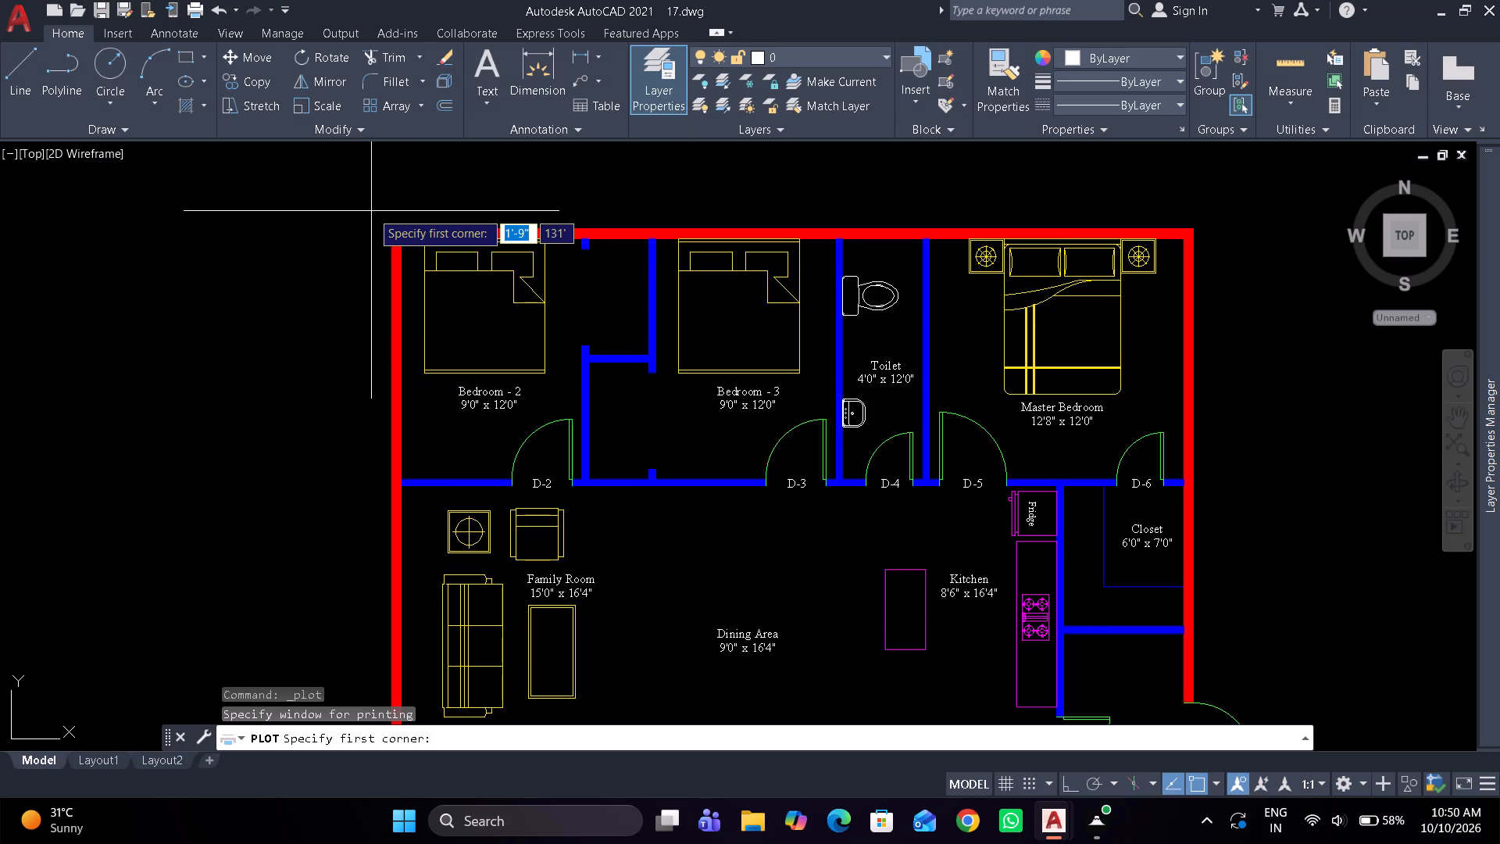
{"action": "left_click", "coordinate": [371, 211]}
{"action": "scroll", "coordinate": [387, 220], "scroll_direction": "down", "scroll_amount": 2}
{"action": "scroll", "coordinate": [723, 445], "scroll_direction": "up", "scroll_amount": 1}
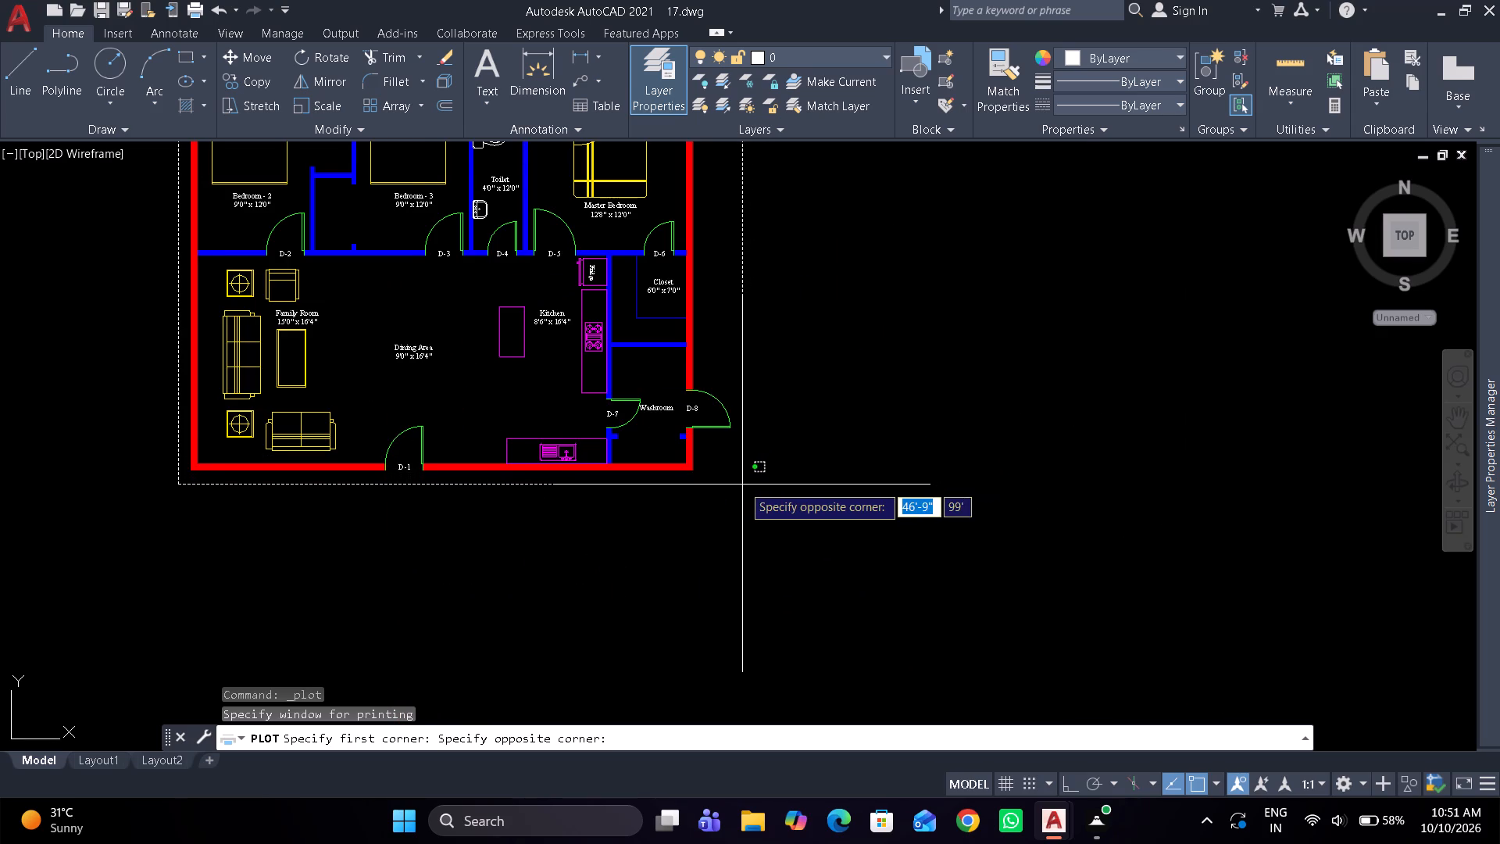
{"action": "left_click", "coordinate": [742, 485]}
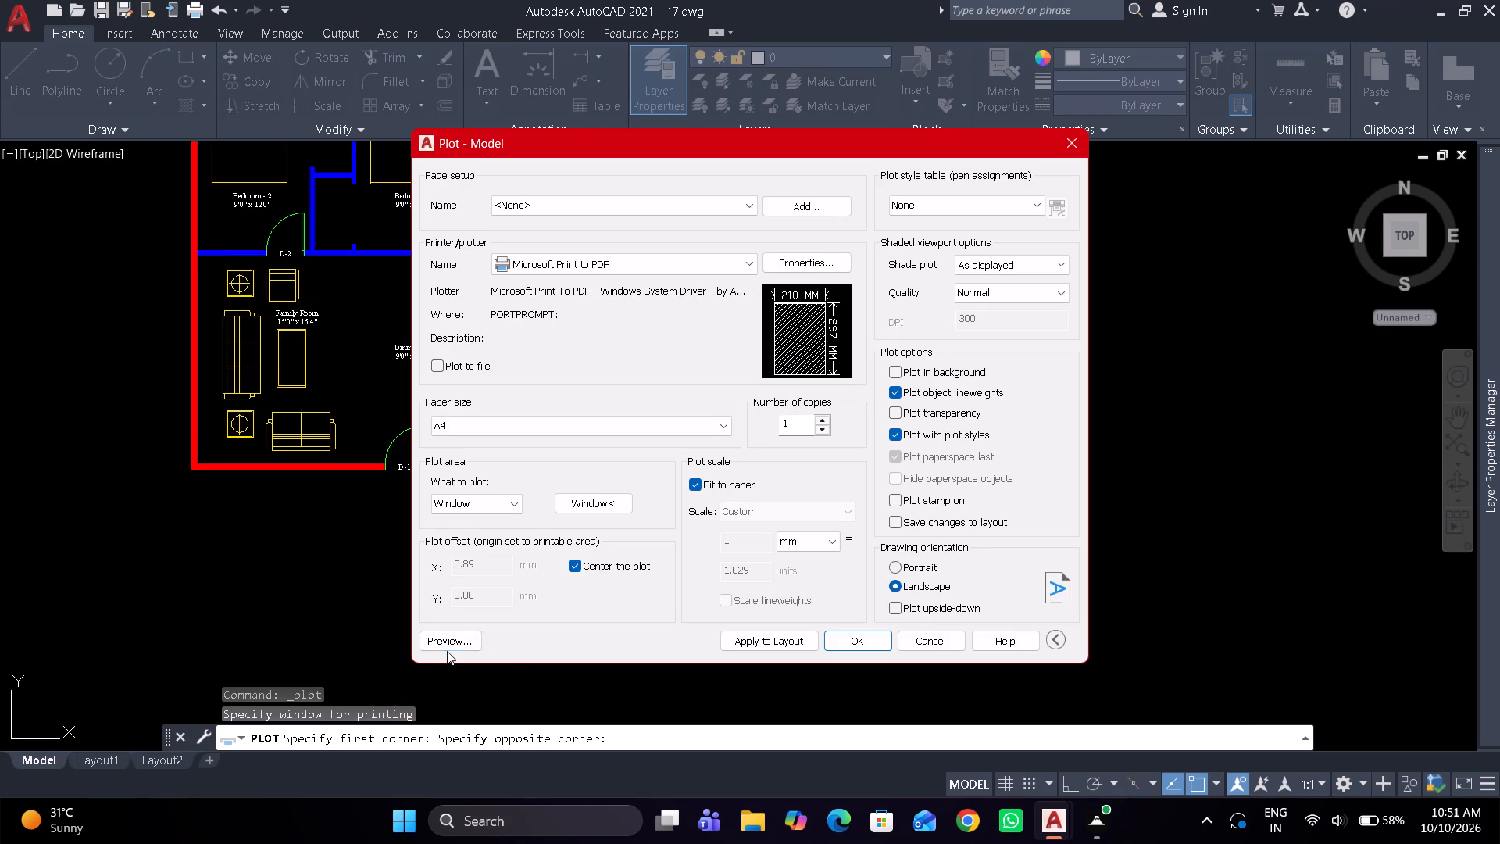
{"action": "left_click", "coordinate": [447, 642]}
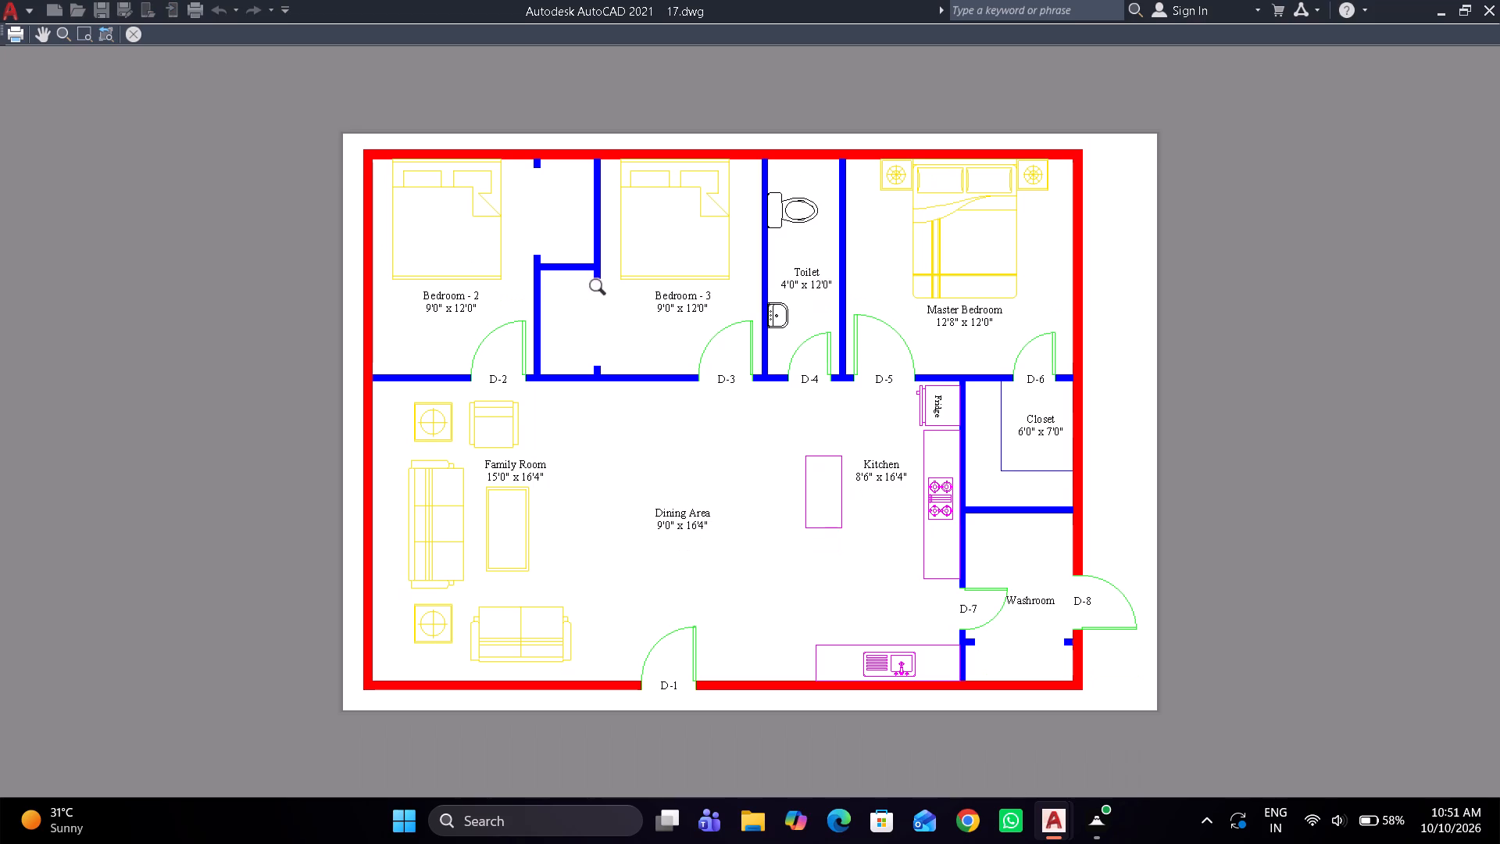
{"action": "key", "text": "Escape"}
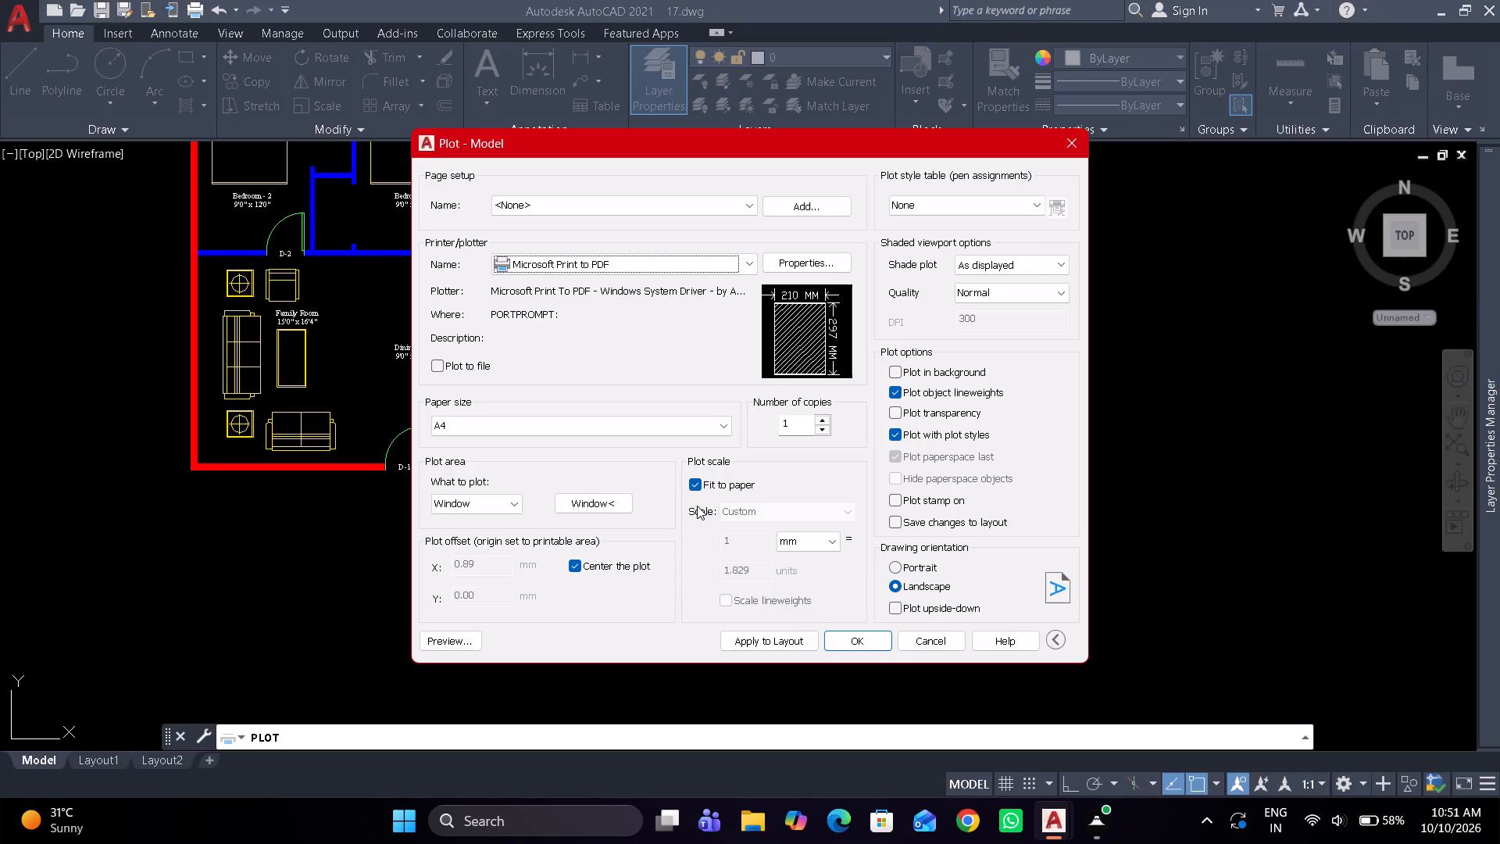
Plot the floor plan and save the PDF output as 17 in the WFH folder.
{"action": "left_click", "coordinate": [848, 651]}
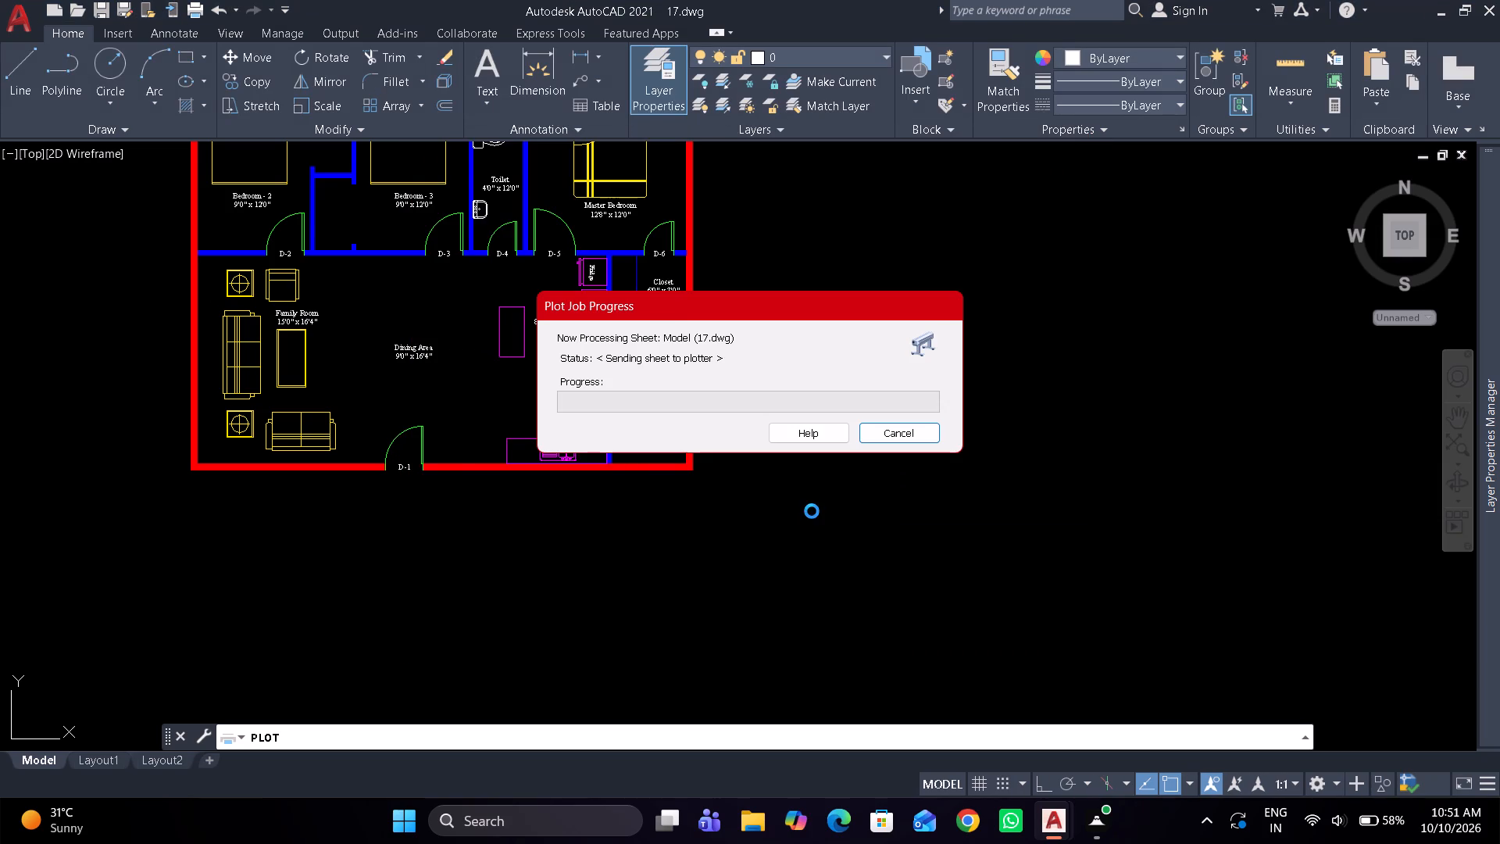
{"action": "scroll", "coordinate": [718, 347], "scroll_direction": "down", "scroll_amount": 1}
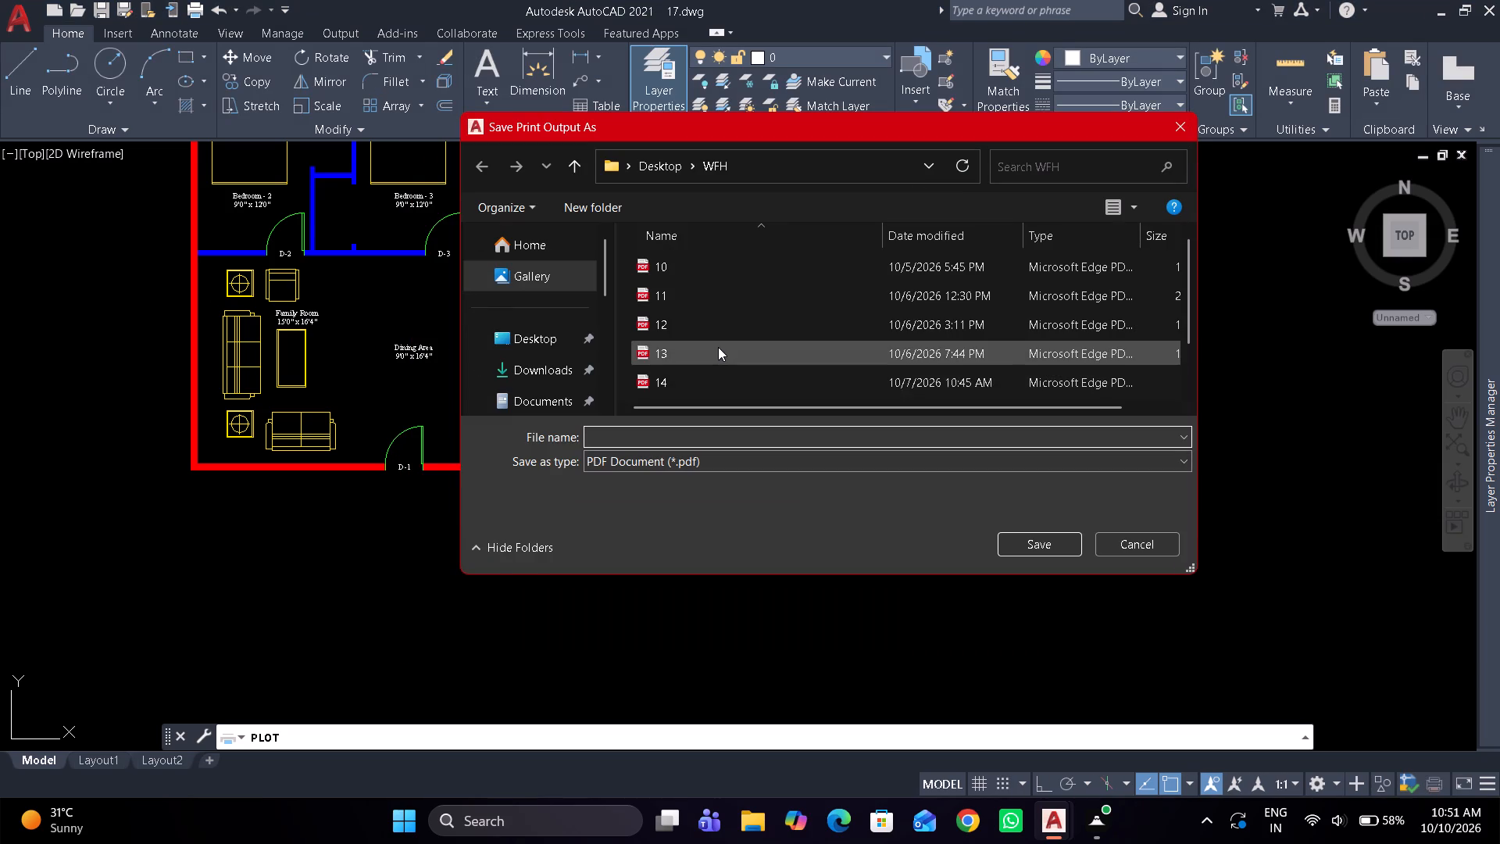
{"action": "scroll", "coordinate": [718, 347], "scroll_direction": "down", "scroll_amount": 5}
{"action": "type", "text": "17"}
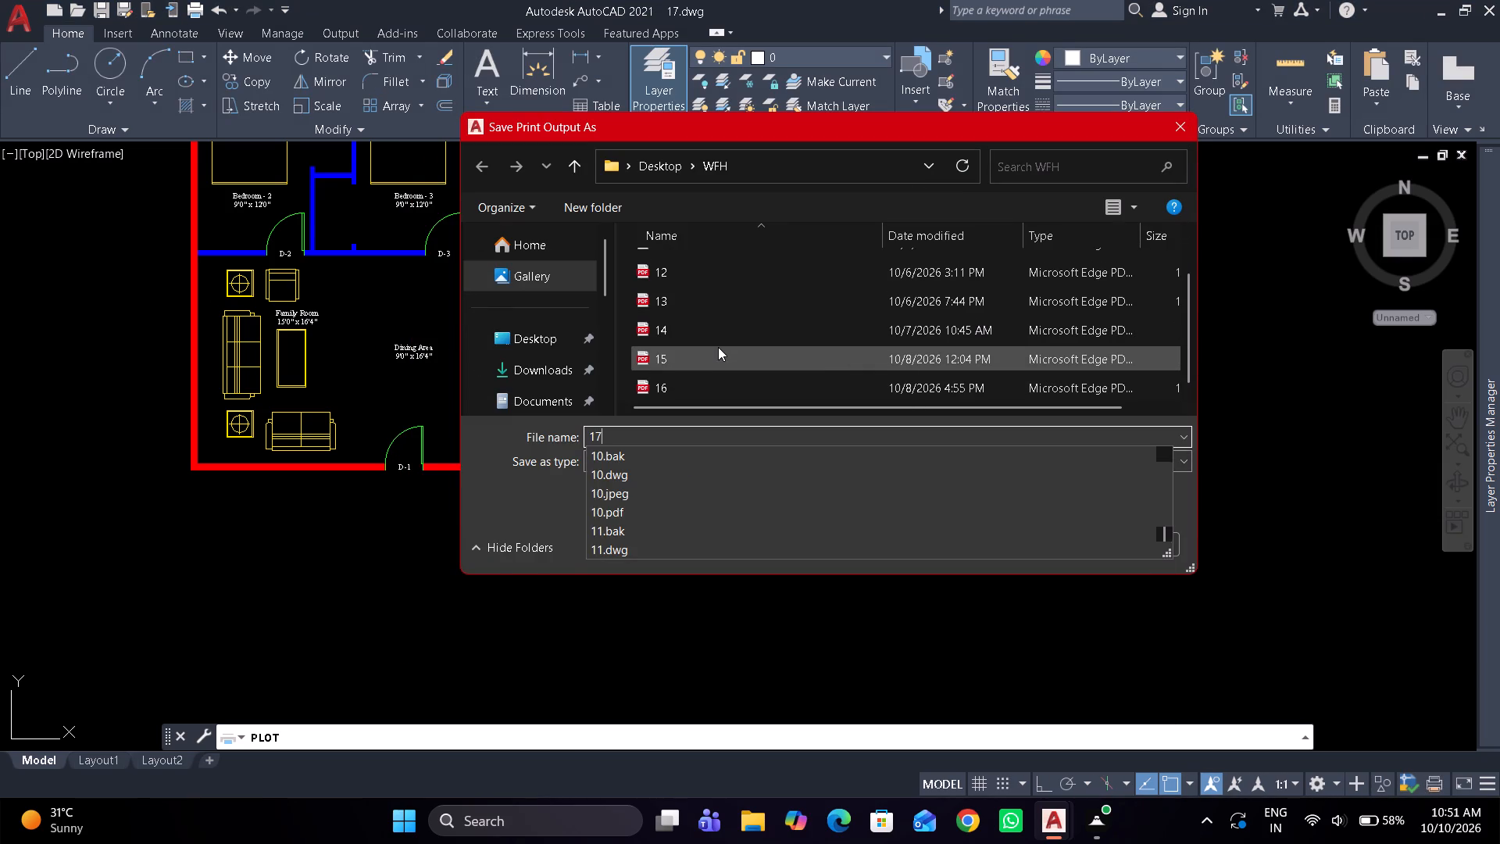
{"action": "key", "text": "Return"}
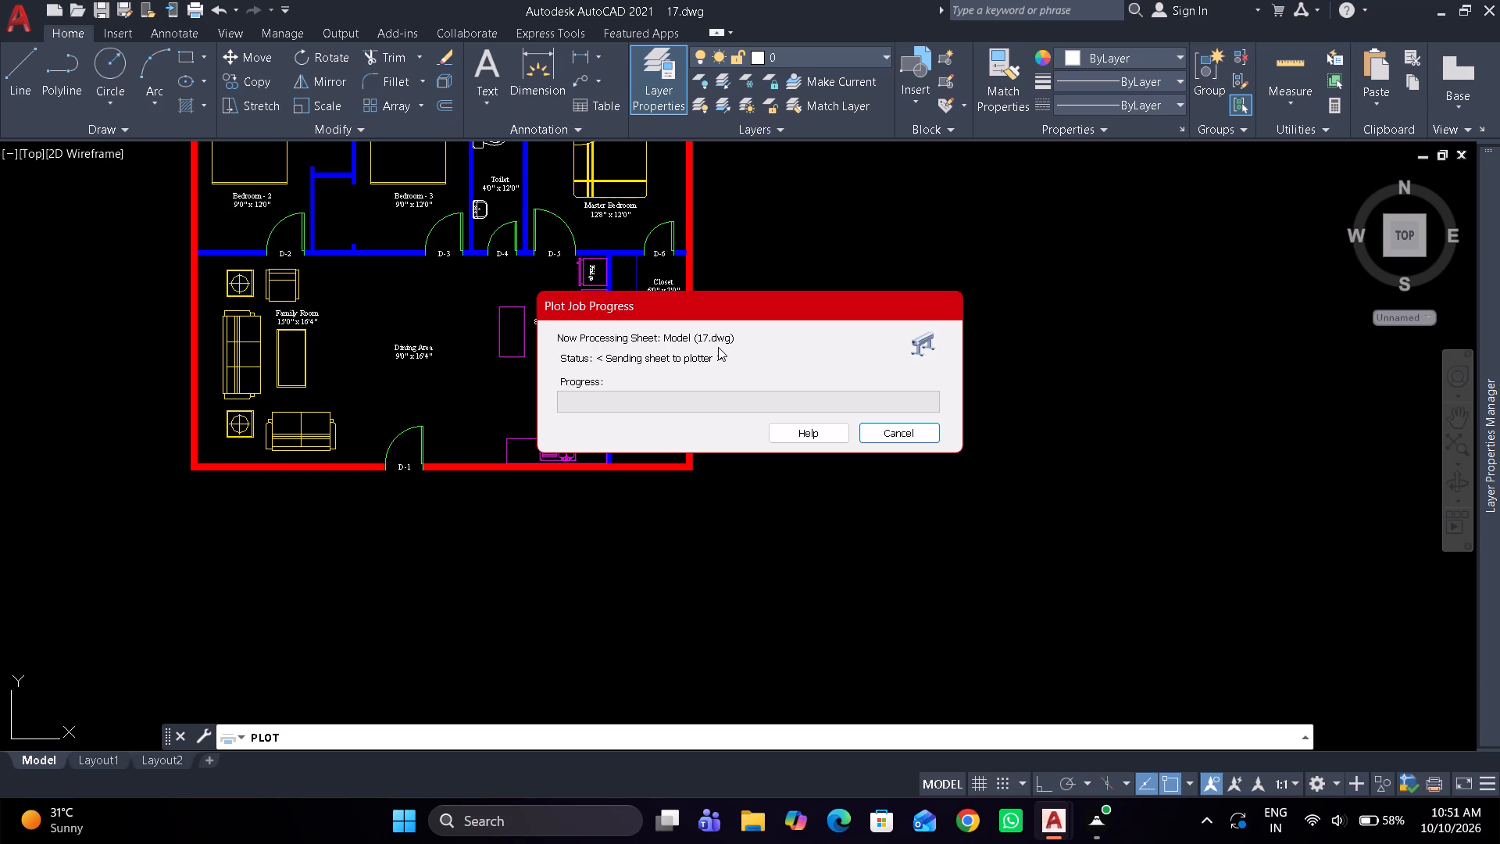
{"action": "middle_click", "coordinate": [881, 267]}
{"action": "middle_click", "coordinate": [883, 268]}
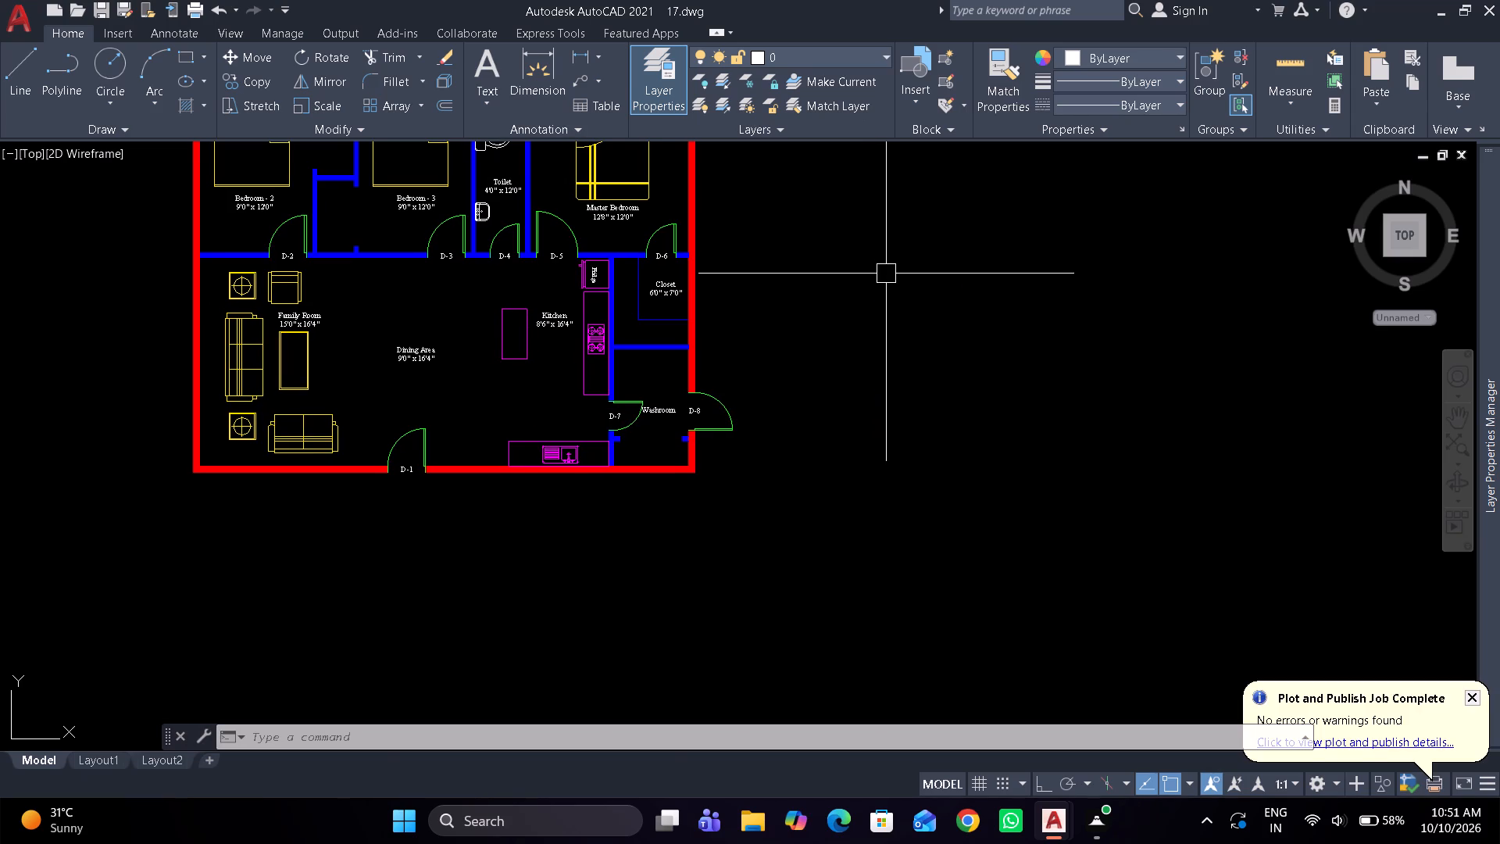
{"action": "middle_click", "coordinate": [886, 274]}
{"action": "middle_click", "coordinate": [886, 274]}
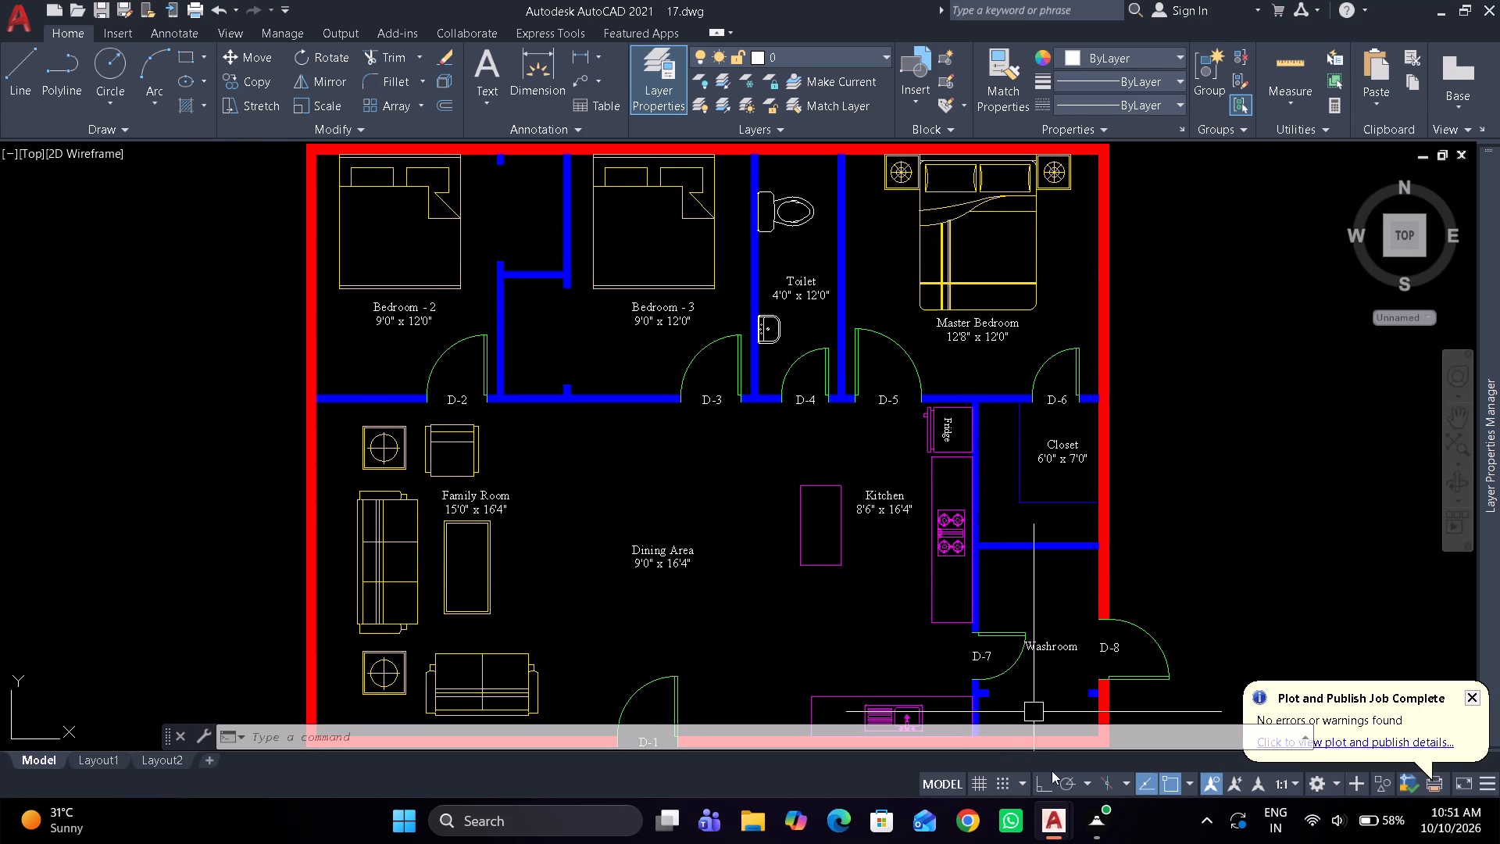